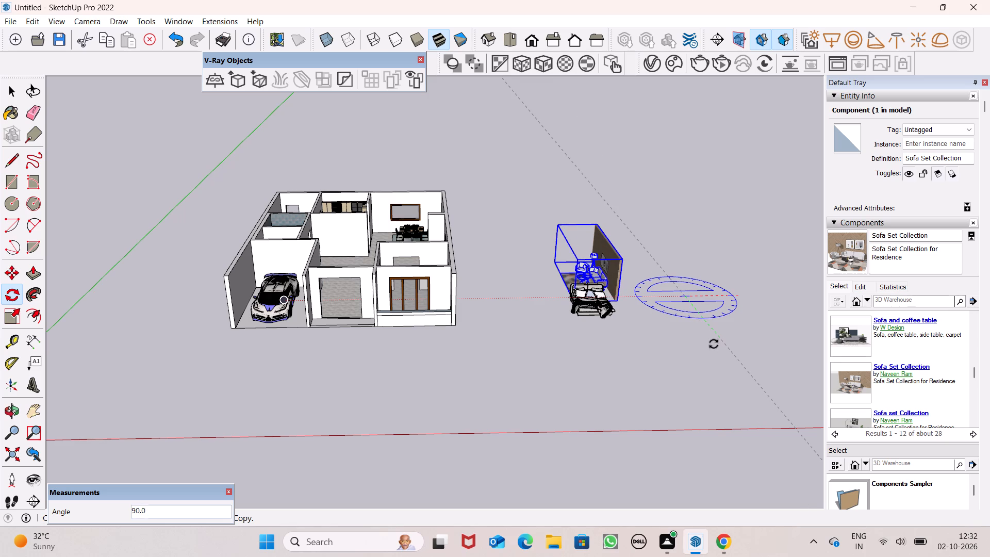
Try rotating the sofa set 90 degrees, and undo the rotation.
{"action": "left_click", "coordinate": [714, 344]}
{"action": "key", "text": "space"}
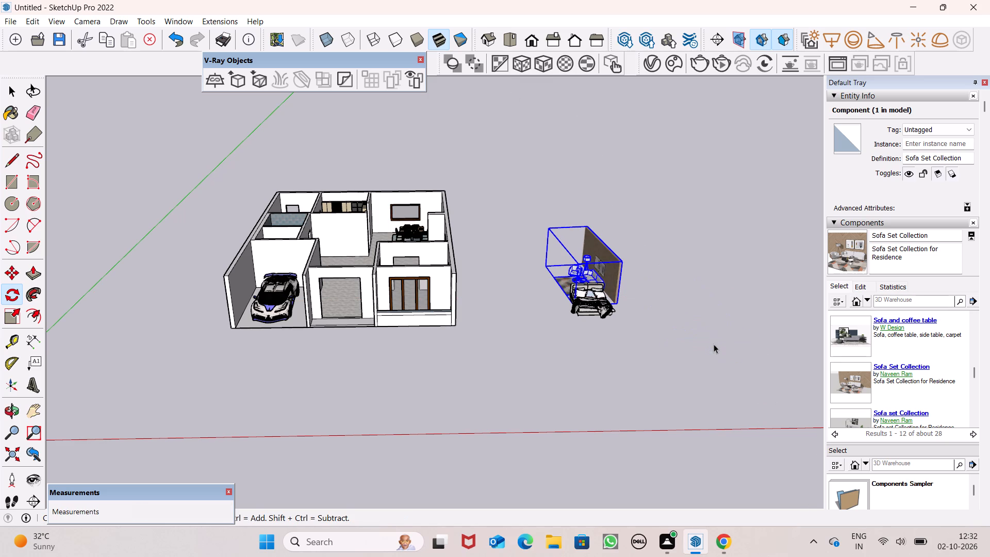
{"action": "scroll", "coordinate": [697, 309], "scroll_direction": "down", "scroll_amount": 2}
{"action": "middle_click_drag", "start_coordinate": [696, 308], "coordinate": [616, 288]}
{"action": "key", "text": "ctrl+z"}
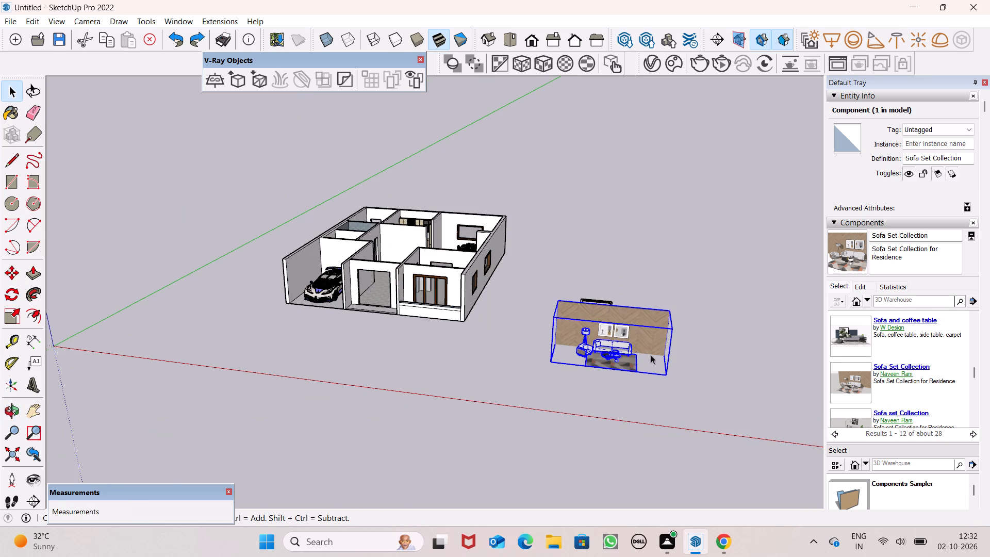
Rotate the sofa set 90 degrees on the ground plane about its bottom corner nearest the house.
{"action": "scroll", "coordinate": [653, 350], "scroll_direction": "down", "scroll_amount": 4}
{"action": "middle_click_drag", "start_coordinate": [656, 356], "coordinate": [711, 414]}
{"action": "scroll", "coordinate": [704, 400], "scroll_direction": "up", "scroll_amount": 5}
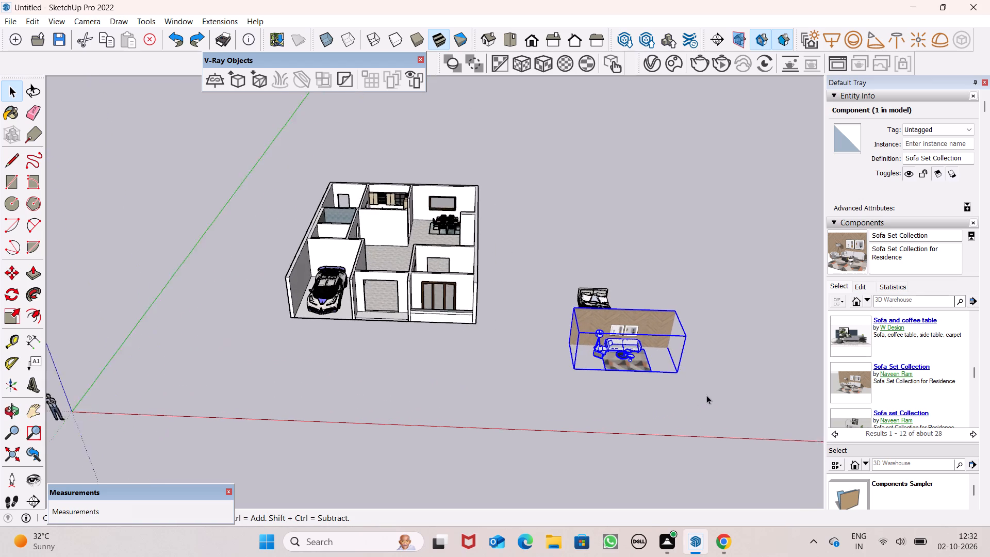
{"action": "scroll", "coordinate": [675, 339], "scroll_direction": "down", "scroll_amount": 4}
{"action": "middle_click_drag", "start_coordinate": [678, 359], "coordinate": [717, 459]}
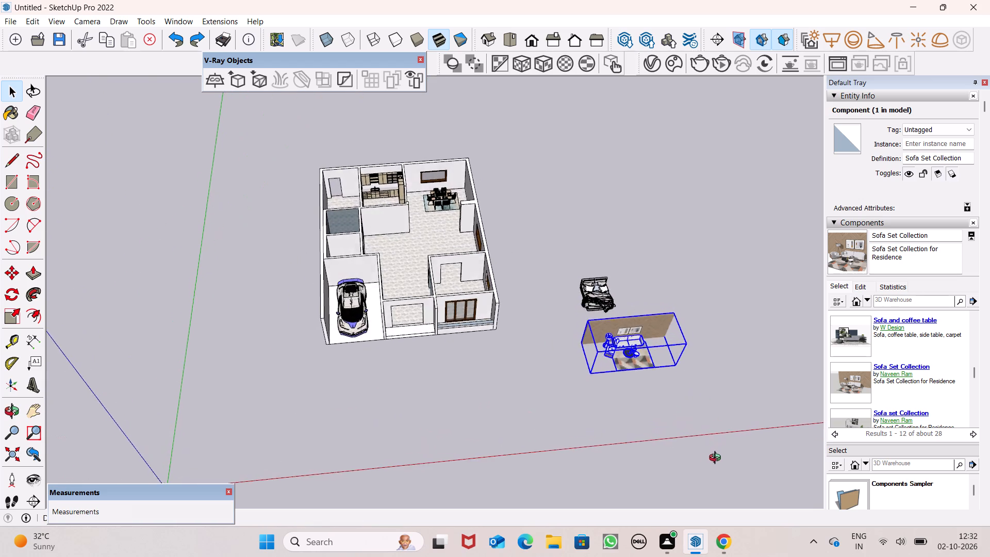
{"action": "middle_click_drag", "start_coordinate": [717, 459], "coordinate": [647, 317]}
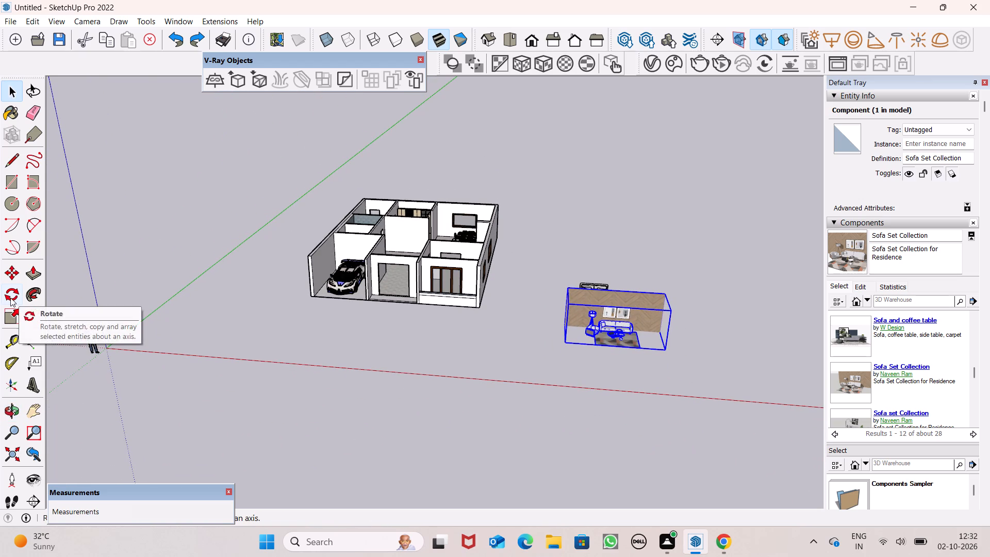
{"action": "left_click", "coordinate": [10, 298]}
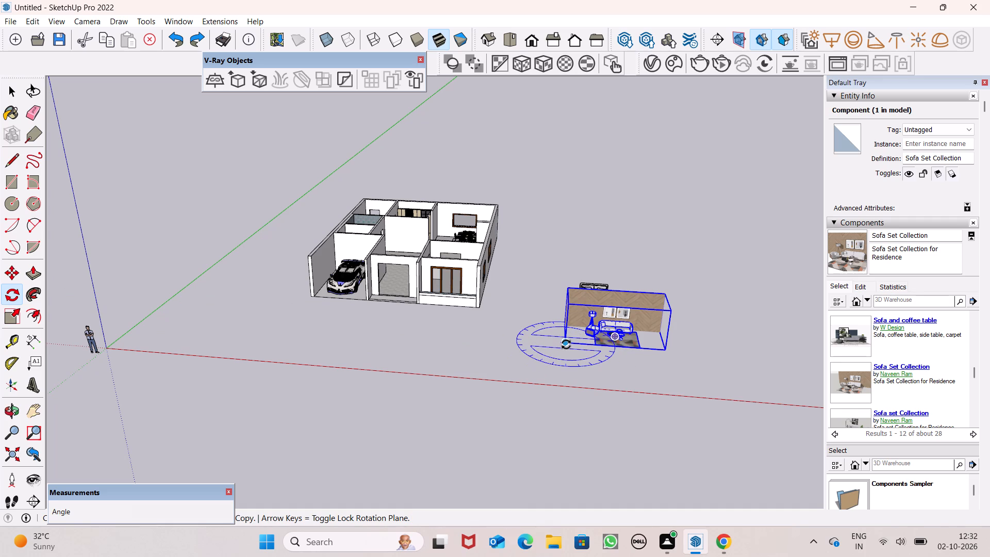
{"action": "left_click", "coordinate": [566, 345]}
{"action": "left_click", "coordinate": [498, 338]}
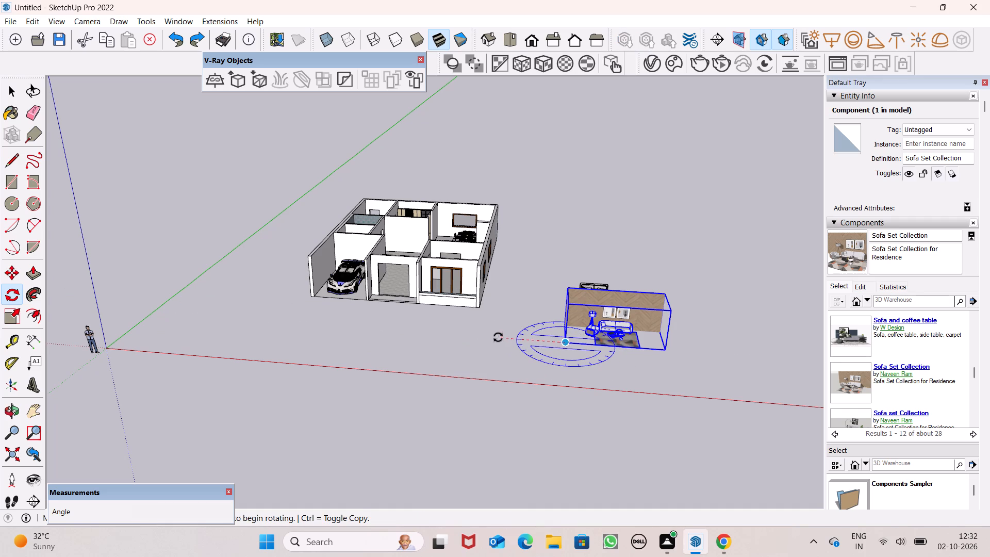
{"action": "left_click", "coordinate": [569, 238]}
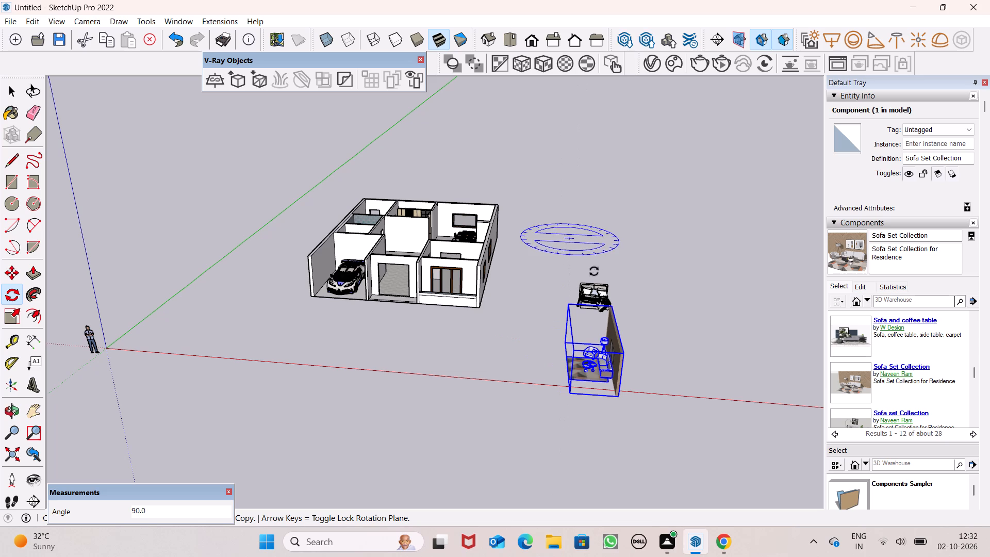
{"action": "scroll", "coordinate": [707, 363], "scroll_direction": "up", "scroll_amount": 5}
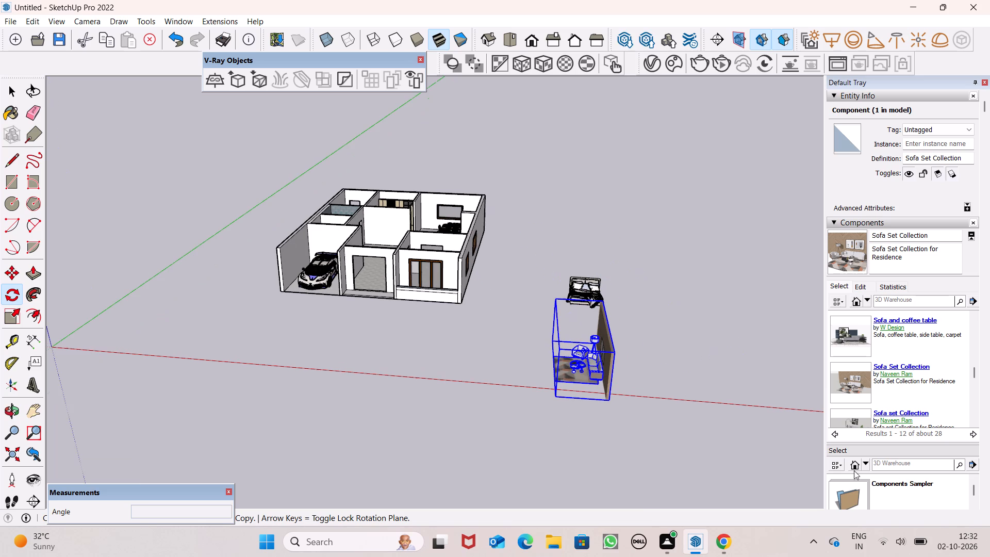
{"action": "key", "text": "space"}
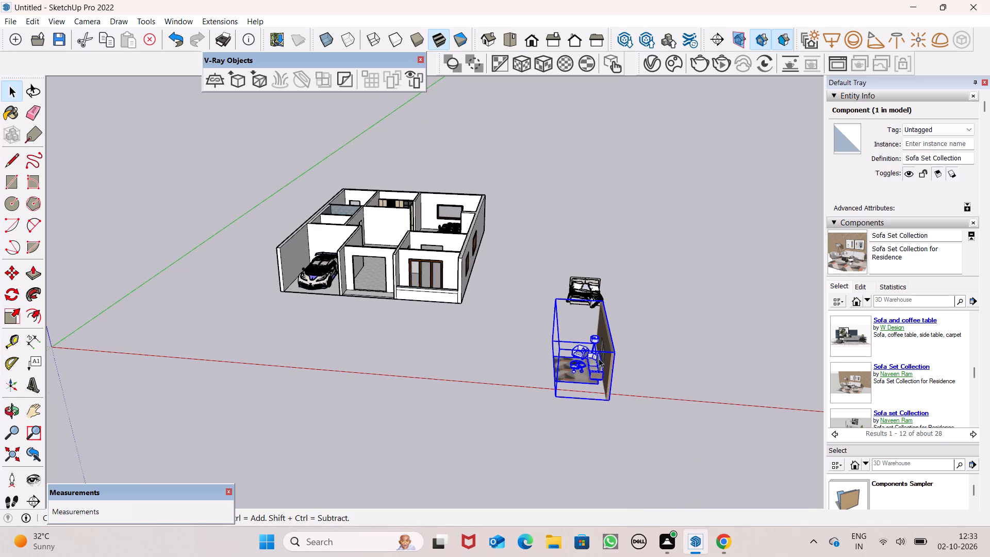
Move the sofa set by its bottom corner into the house, onto the living room floor beside the windowed outer wall.
{"action": "scroll", "coordinate": [593, 353], "scroll_direction": "up", "scroll_amount": 2}
{"action": "key", "text": "m"}
{"action": "key", "text": "Return"}
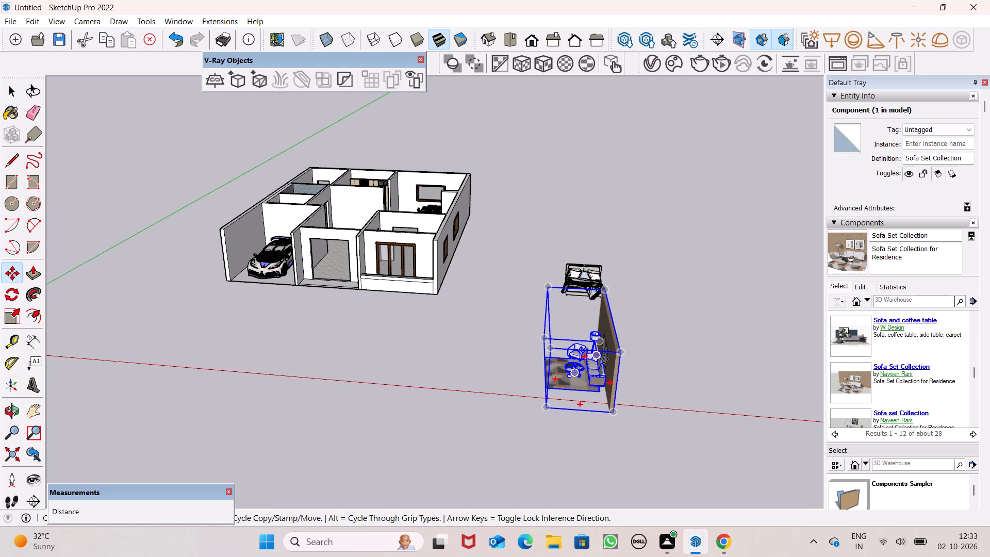
{"action": "scroll", "coordinate": [604, 359], "scroll_direction": "down", "scroll_amount": 6}
{"action": "scroll", "coordinate": [602, 339], "scroll_direction": "up", "scroll_amount": 1}
{"action": "scroll", "coordinate": [602, 339], "scroll_direction": "down", "scroll_amount": 1}
{"action": "scroll", "coordinate": [580, 318], "scroll_direction": "up", "scroll_amount": 1}
{"action": "scroll", "coordinate": [580, 318], "scroll_direction": "down", "scroll_amount": 11}
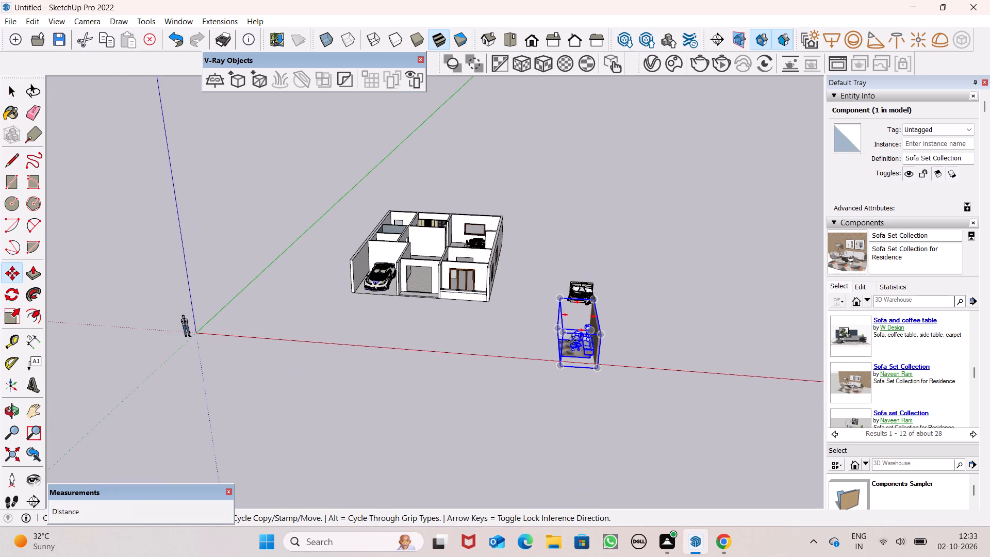
{"action": "scroll", "coordinate": [572, 340], "scroll_direction": "up", "scroll_amount": 1}
{"action": "middle_click_drag", "start_coordinate": [571, 349], "coordinate": [980, 458]}
{"action": "scroll", "coordinate": [480, 222], "scroll_direction": "up", "scroll_amount": 1}
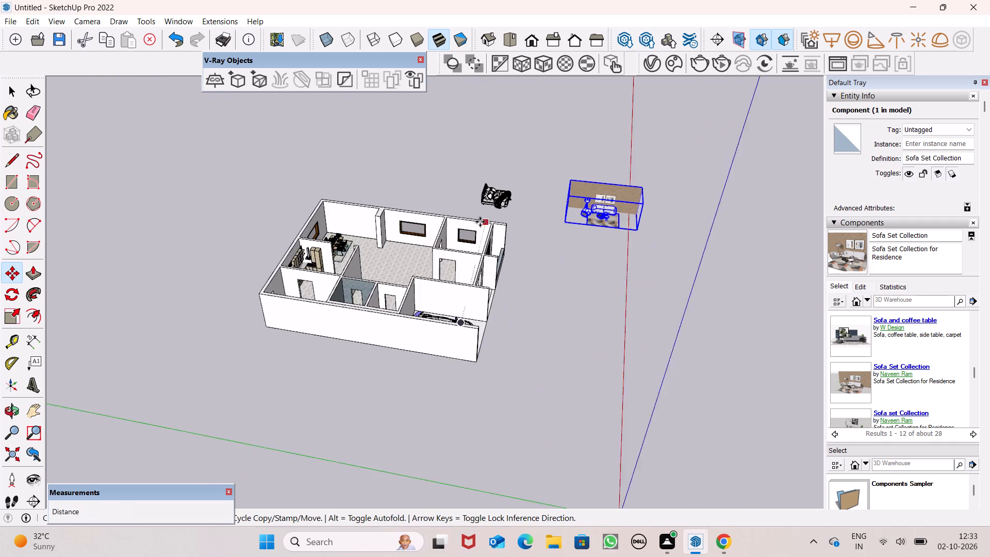
{"action": "scroll", "coordinate": [480, 222], "scroll_direction": "down", "scroll_amount": 1}
{"action": "scroll", "coordinate": [480, 222], "scroll_direction": "up", "scroll_amount": 4}
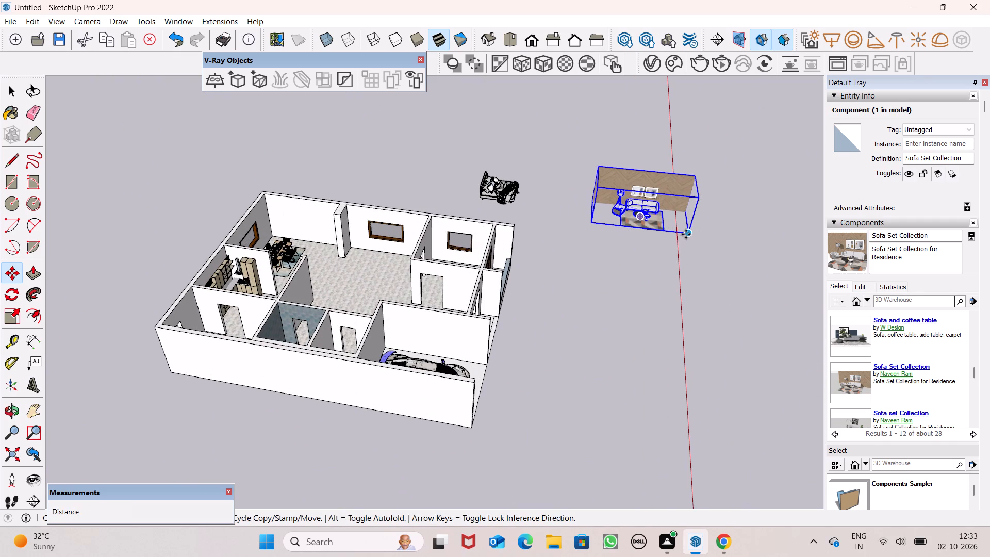
{"action": "left_click", "coordinate": [688, 233]}
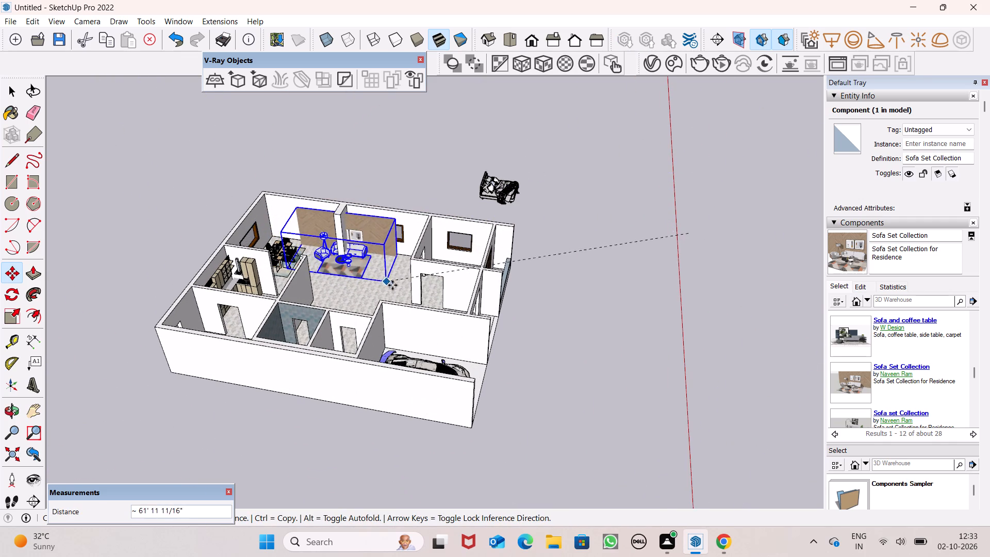
{"action": "left_click", "coordinate": [409, 287]}
Scale the sofa set down uniformly from a corner so it takes up less of the living room wall.
{"action": "middle_click_drag", "start_coordinate": [436, 260], "coordinate": [537, 272]}
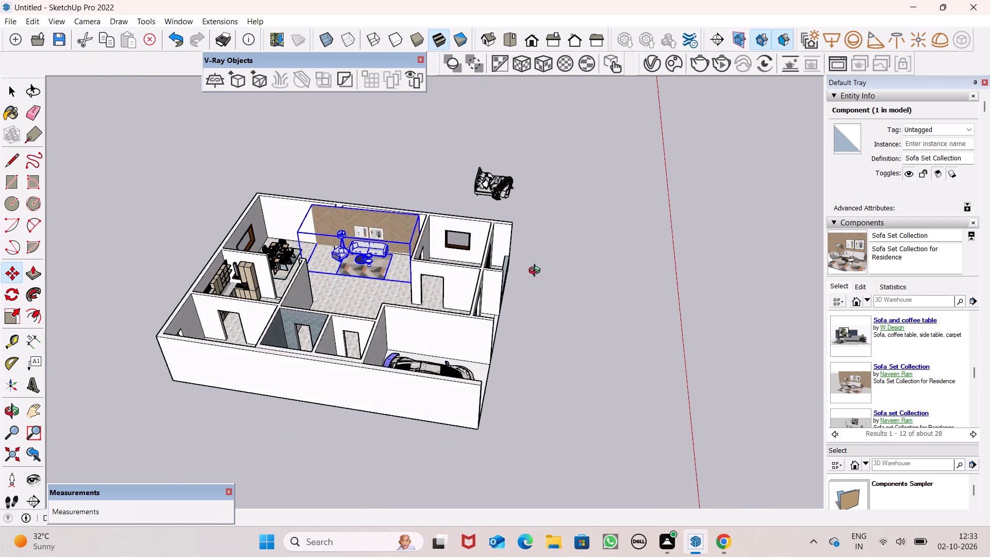
{"action": "middle_click_drag", "start_coordinate": [537, 272], "coordinate": [569, 272]}
{"action": "scroll", "coordinate": [375, 280], "scroll_direction": "up", "scroll_amount": 6}
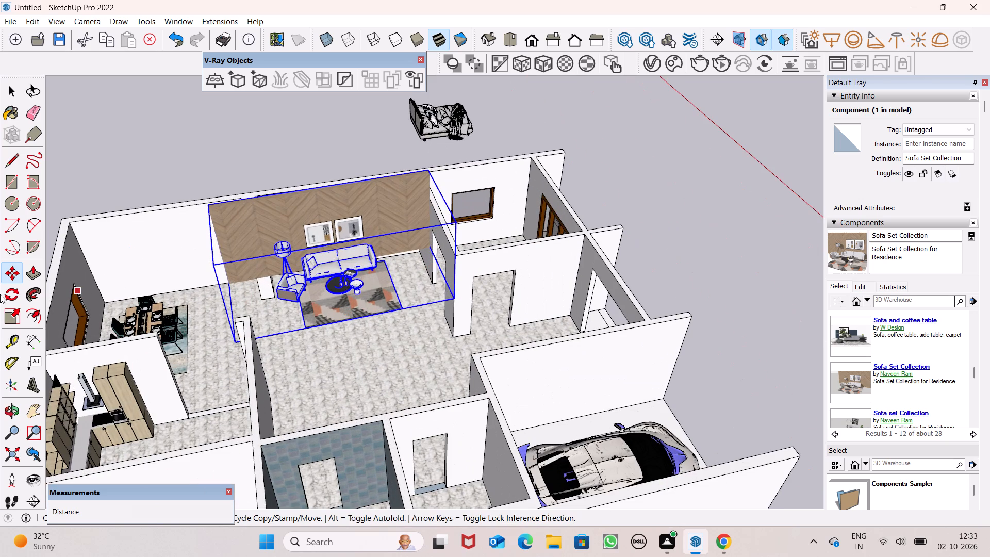
{"action": "left_click", "coordinate": [10, 320]}
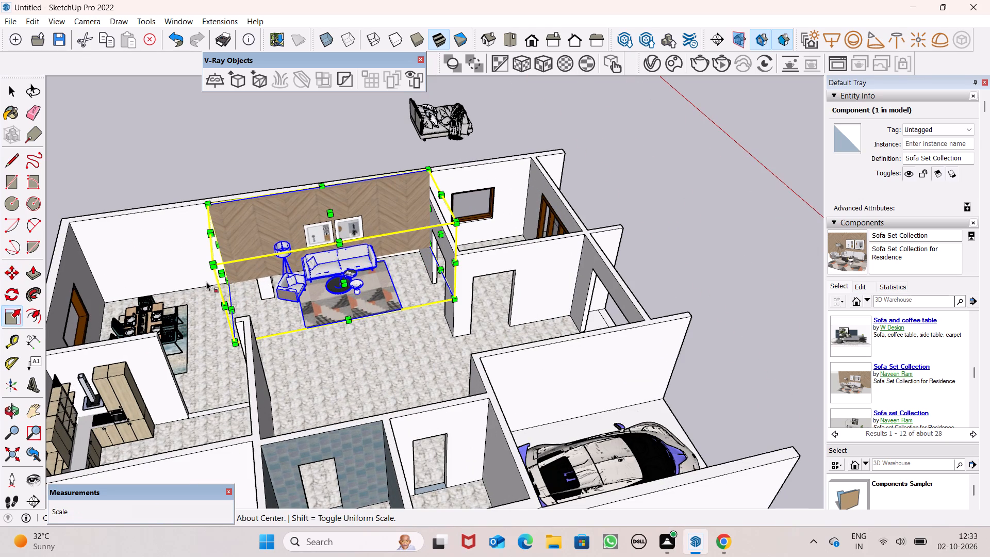
{"action": "left_click_drag", "start_coordinate": [216, 267], "coordinate": [263, 308]}
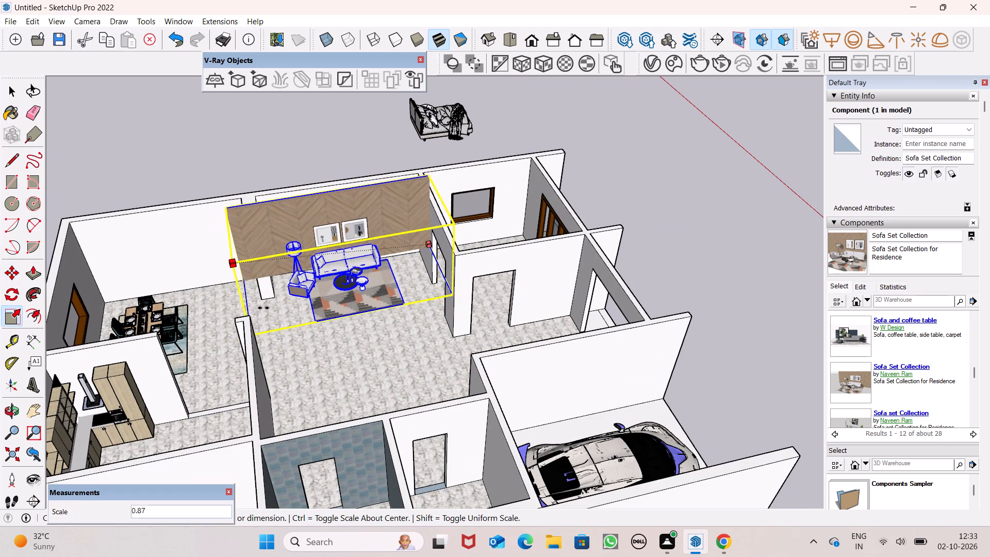
{"action": "left_click_drag", "start_coordinate": [263, 308], "coordinate": [307, 319]}
{"action": "scroll", "coordinate": [324, 245], "scroll_direction": "up", "scroll_amount": 6}
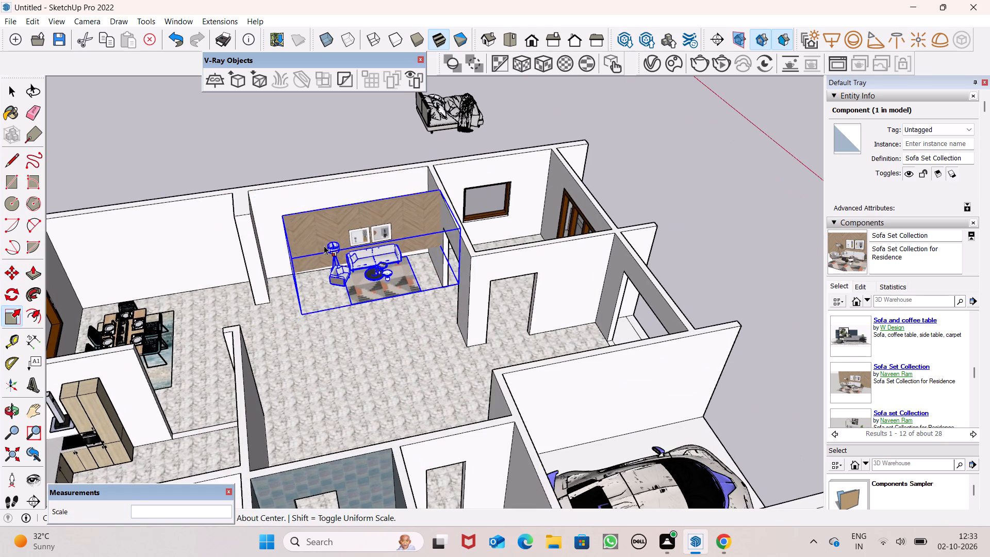
{"action": "scroll", "coordinate": [324, 245], "scroll_direction": "up", "scroll_amount": 1}
{"action": "left_click", "coordinate": [260, 145]}
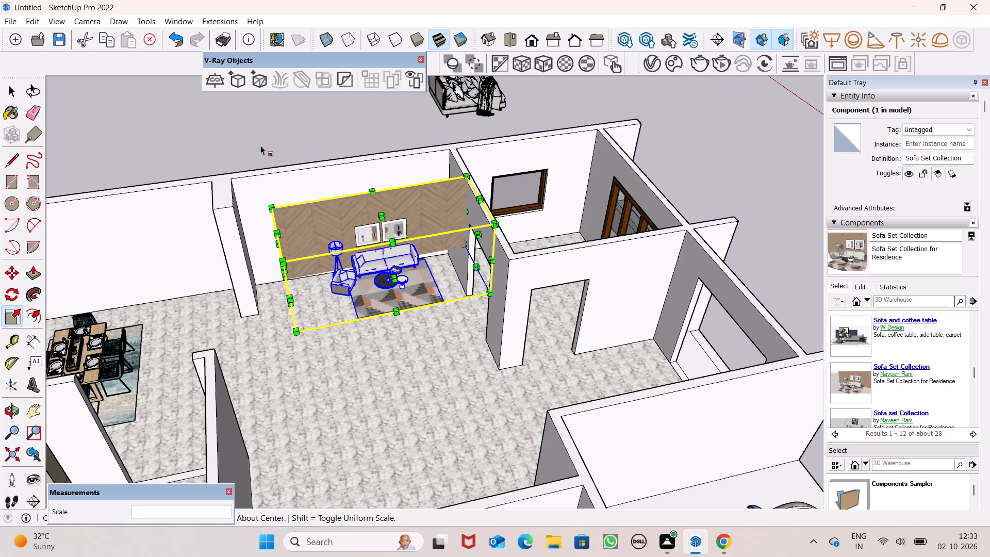
{"action": "key", "text": "space"}
{"action": "key", "text": "space"}
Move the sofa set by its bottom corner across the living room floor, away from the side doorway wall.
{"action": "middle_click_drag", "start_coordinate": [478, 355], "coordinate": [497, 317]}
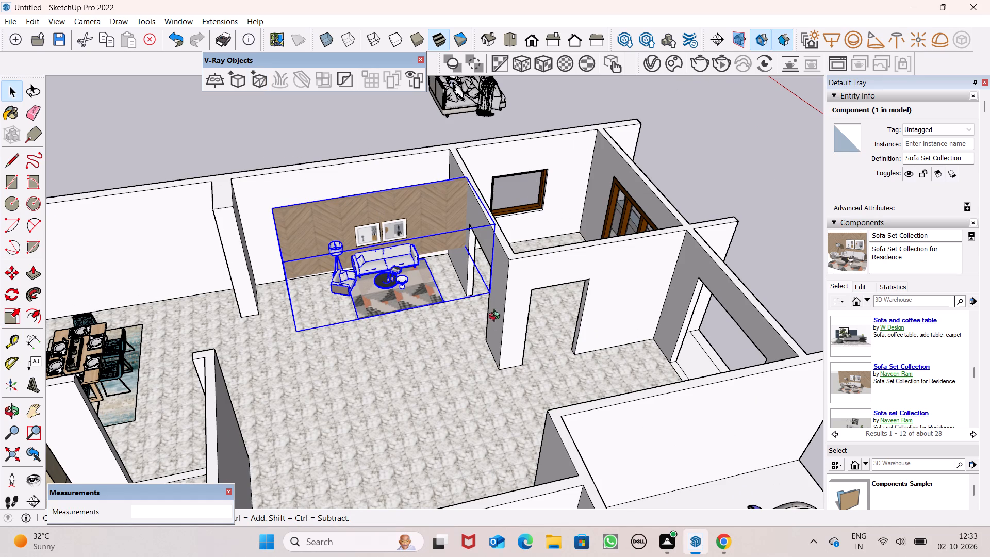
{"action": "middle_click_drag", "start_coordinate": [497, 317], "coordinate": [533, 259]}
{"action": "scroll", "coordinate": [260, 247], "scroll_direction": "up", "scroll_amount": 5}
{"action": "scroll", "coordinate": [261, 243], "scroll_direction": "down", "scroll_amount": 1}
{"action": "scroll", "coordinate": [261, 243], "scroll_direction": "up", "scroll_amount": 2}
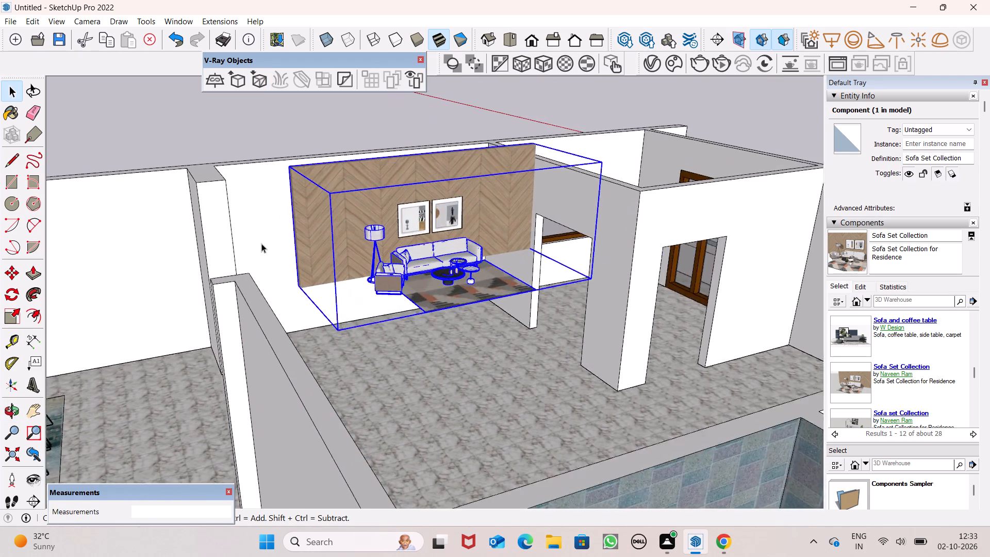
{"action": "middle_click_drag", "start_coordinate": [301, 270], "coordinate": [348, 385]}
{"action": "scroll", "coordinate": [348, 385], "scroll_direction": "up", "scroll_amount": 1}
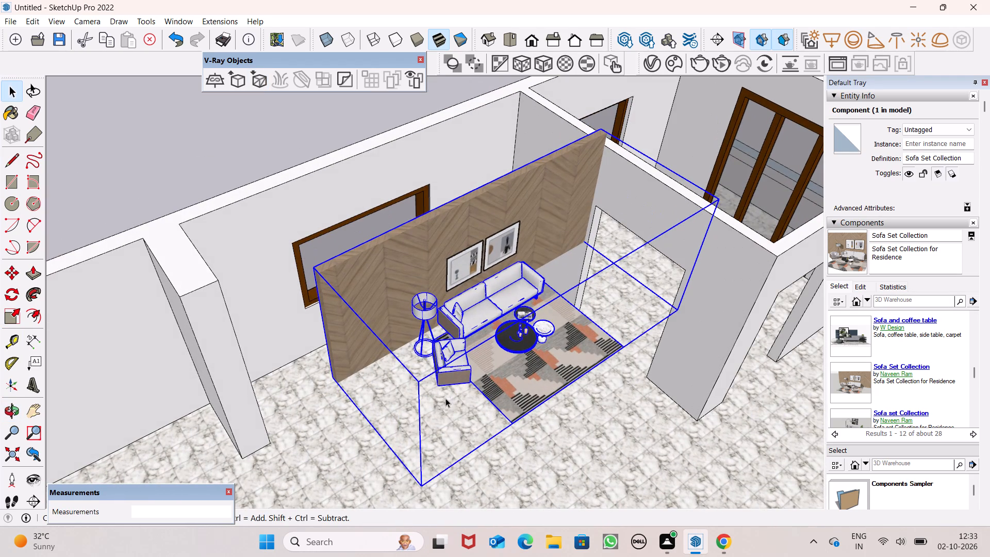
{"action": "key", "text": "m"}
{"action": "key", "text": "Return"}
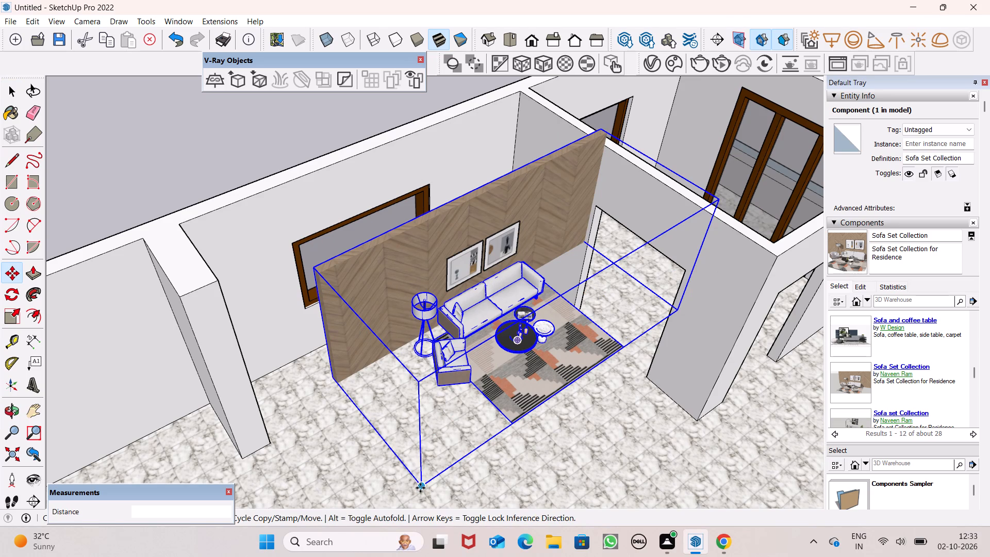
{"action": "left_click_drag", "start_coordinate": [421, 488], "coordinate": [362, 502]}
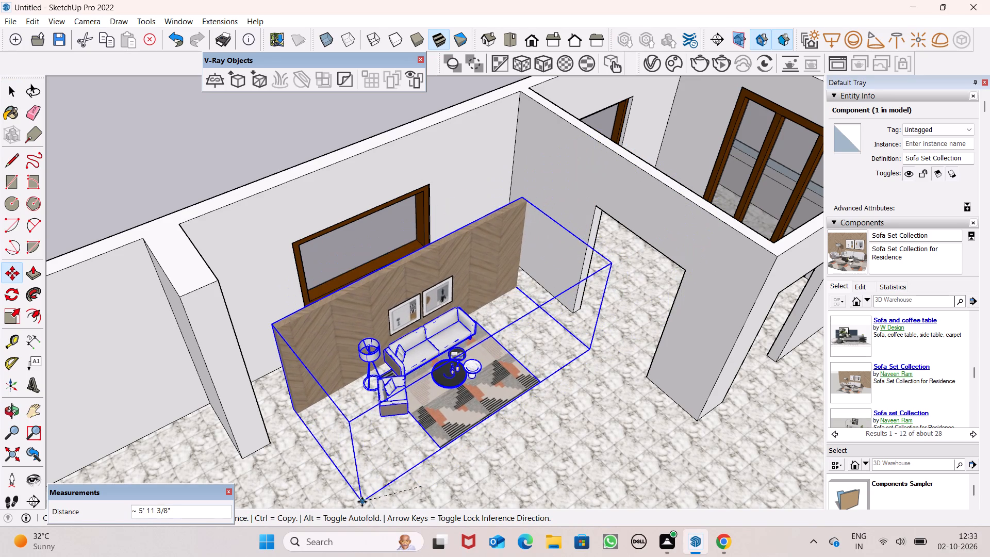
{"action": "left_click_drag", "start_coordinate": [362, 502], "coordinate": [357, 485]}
Move the sofa set out of the living room to the empty area outside the house, beyond the dining and kitchen side.
{"action": "middle_click_drag", "start_coordinate": [500, 474], "coordinate": [285, 373]}
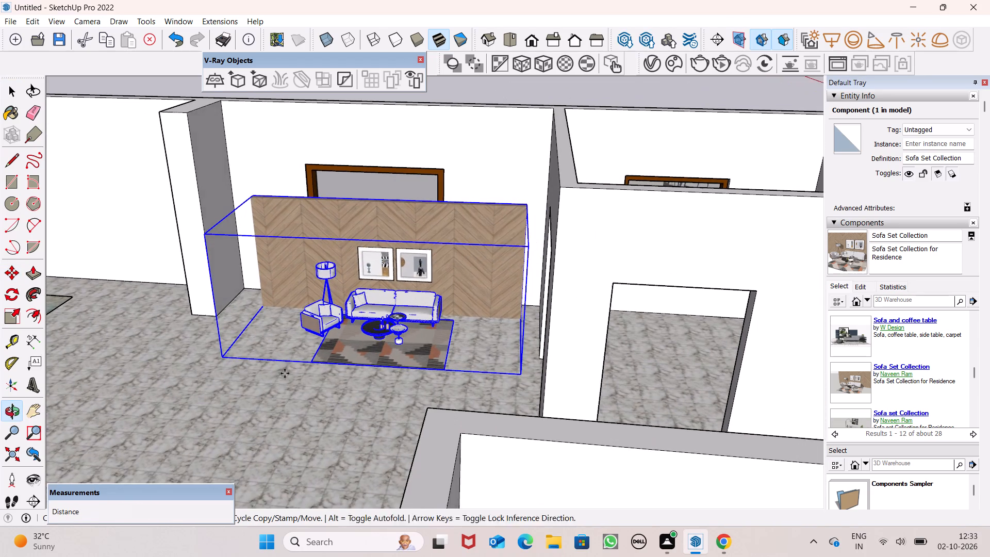
{"action": "scroll", "coordinate": [414, 314], "scroll_direction": "up", "scroll_amount": 8}
{"action": "scroll", "coordinate": [460, 325], "scroll_direction": "down", "scroll_amount": 7}
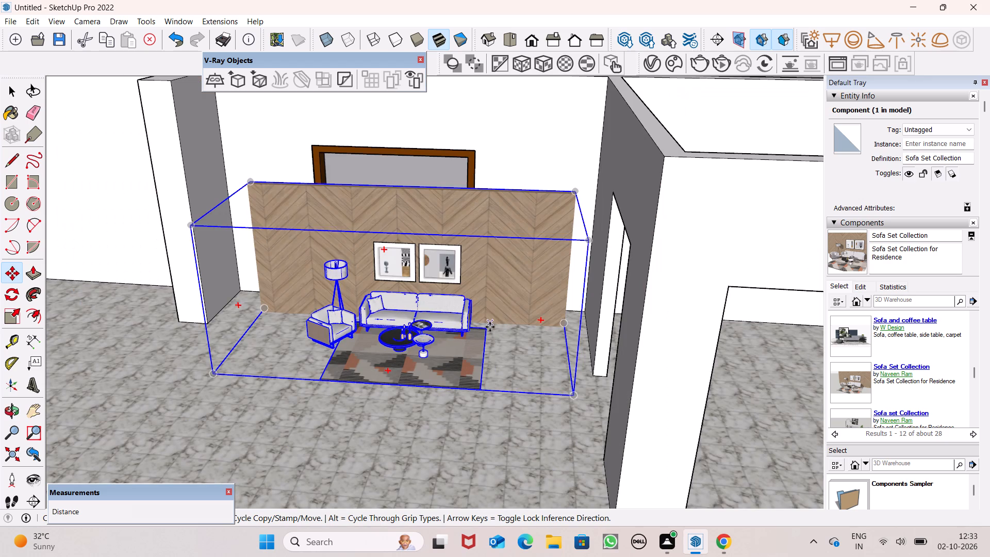
{"action": "scroll", "coordinate": [586, 291], "scroll_direction": "up", "scroll_amount": 2}
{"action": "scroll", "coordinate": [582, 283], "scroll_direction": "down", "scroll_amount": 4}
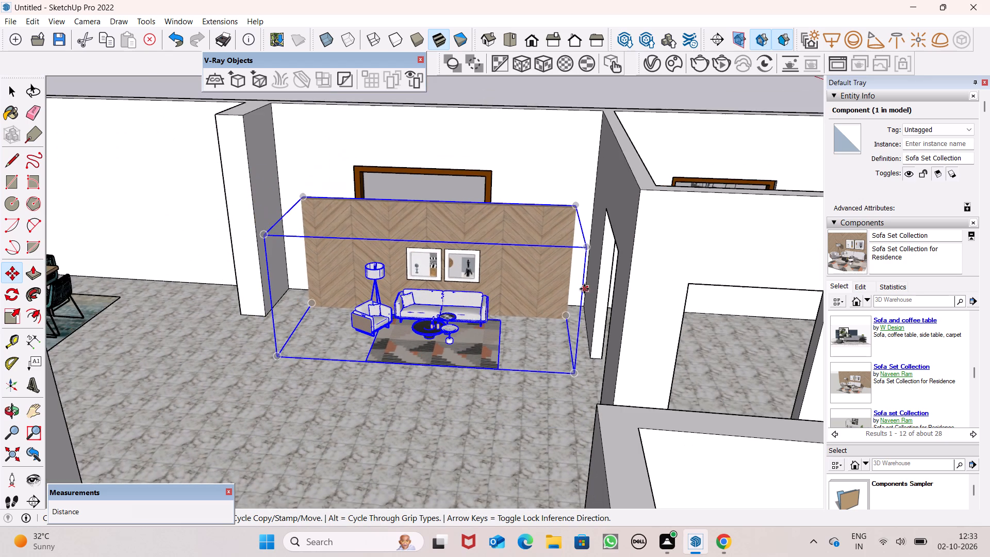
{"action": "scroll", "coordinate": [587, 286], "scroll_direction": "down", "scroll_amount": 1}
{"action": "scroll", "coordinate": [600, 225], "scroll_direction": "down", "scroll_amount": 12}
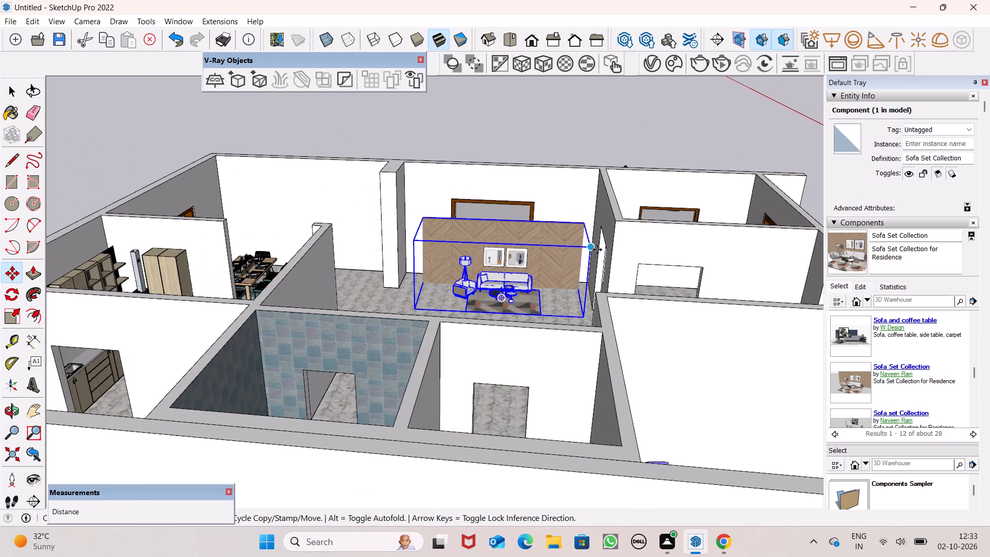
{"action": "scroll", "coordinate": [598, 250], "scroll_direction": "down", "scroll_amount": 1}
{"action": "middle_click_drag", "start_coordinate": [598, 253], "coordinate": [614, 350]}
{"action": "scroll", "coordinate": [614, 353], "scroll_direction": "up", "scroll_amount": 1}
{"action": "scroll", "coordinate": [593, 166], "scroll_direction": "down", "scroll_amount": 6}
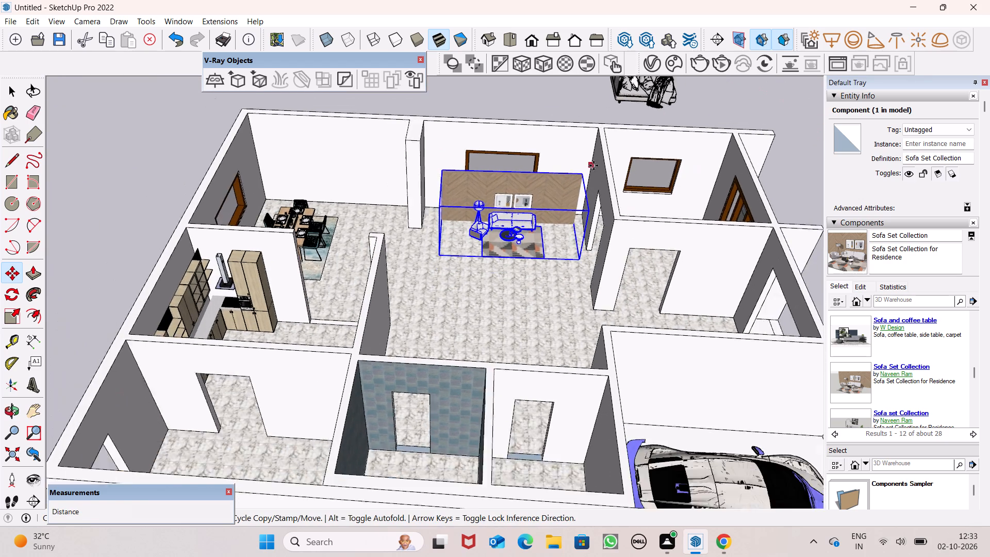
{"action": "scroll", "coordinate": [593, 166], "scroll_direction": "down", "scroll_amount": 4}
{"action": "left_click_drag", "start_coordinate": [583, 173], "coordinate": [319, 171]}
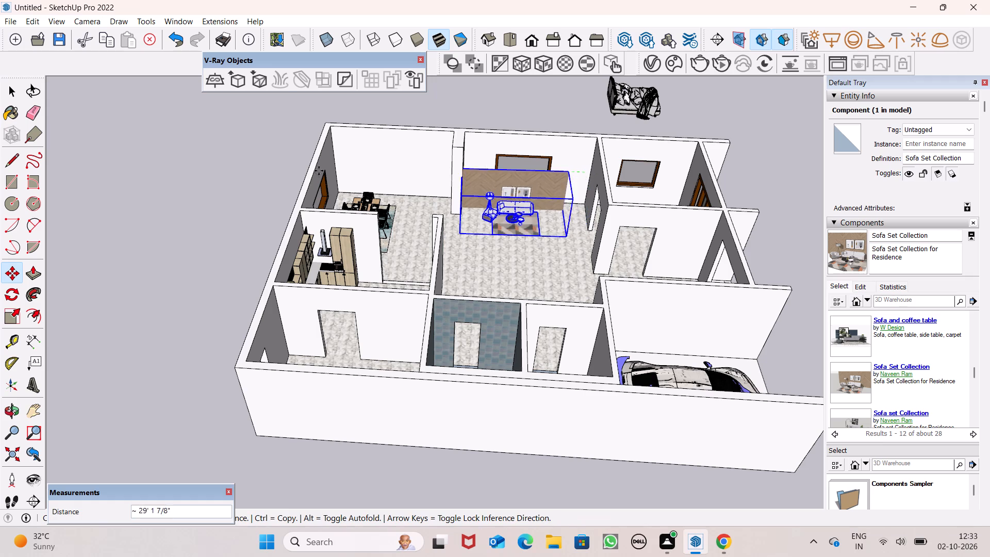
{"action": "left_click_drag", "start_coordinate": [319, 171], "coordinate": [191, 161]}
{"action": "key", "text": "space"}
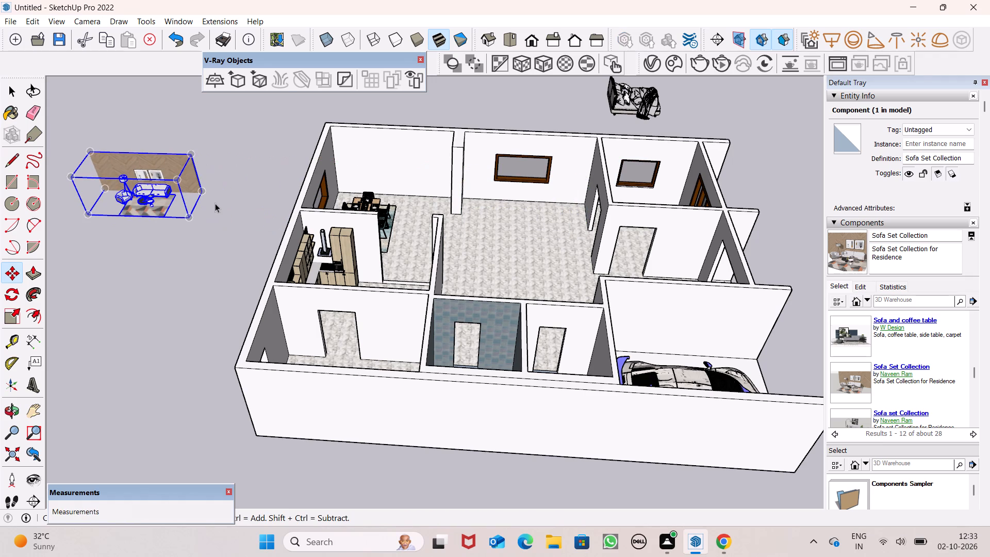
{"action": "left_click", "coordinate": [215, 203]}
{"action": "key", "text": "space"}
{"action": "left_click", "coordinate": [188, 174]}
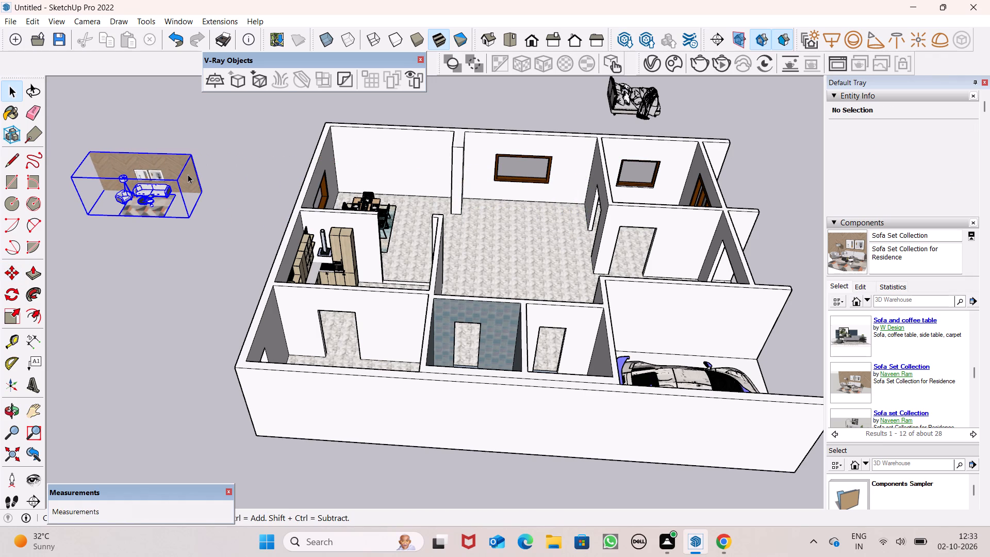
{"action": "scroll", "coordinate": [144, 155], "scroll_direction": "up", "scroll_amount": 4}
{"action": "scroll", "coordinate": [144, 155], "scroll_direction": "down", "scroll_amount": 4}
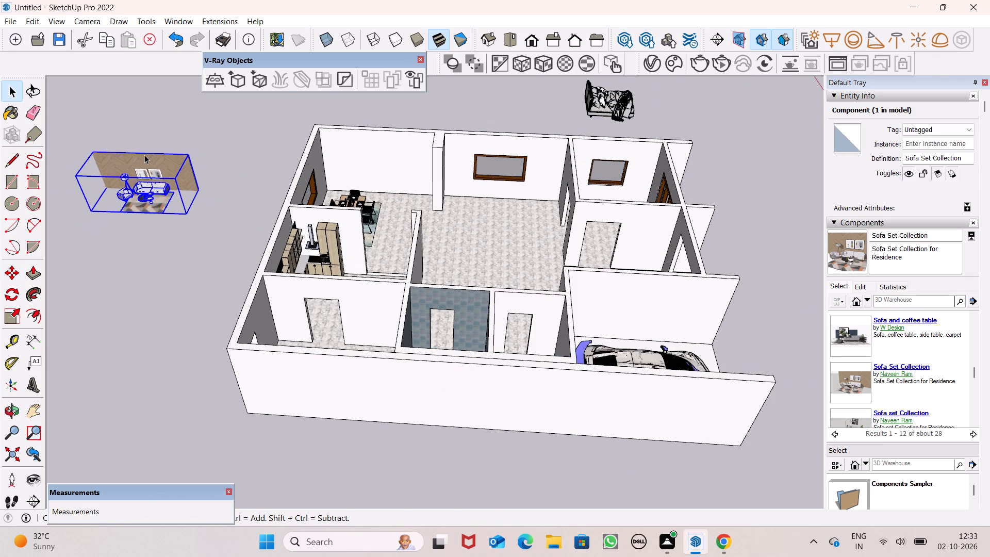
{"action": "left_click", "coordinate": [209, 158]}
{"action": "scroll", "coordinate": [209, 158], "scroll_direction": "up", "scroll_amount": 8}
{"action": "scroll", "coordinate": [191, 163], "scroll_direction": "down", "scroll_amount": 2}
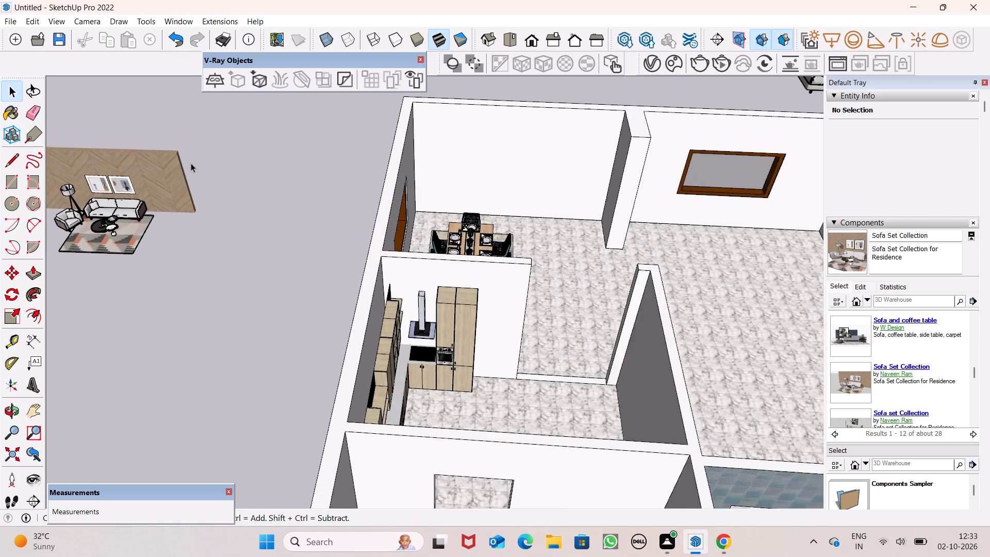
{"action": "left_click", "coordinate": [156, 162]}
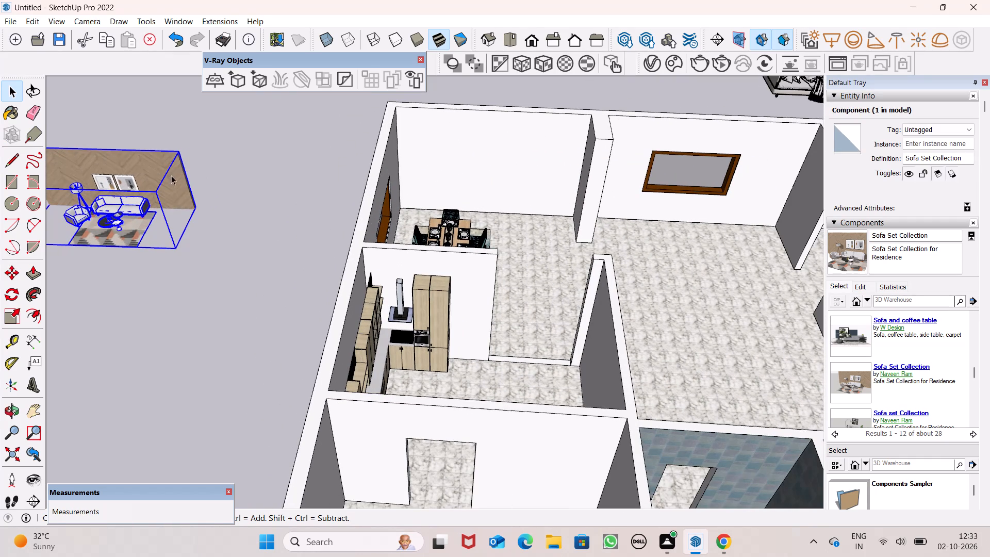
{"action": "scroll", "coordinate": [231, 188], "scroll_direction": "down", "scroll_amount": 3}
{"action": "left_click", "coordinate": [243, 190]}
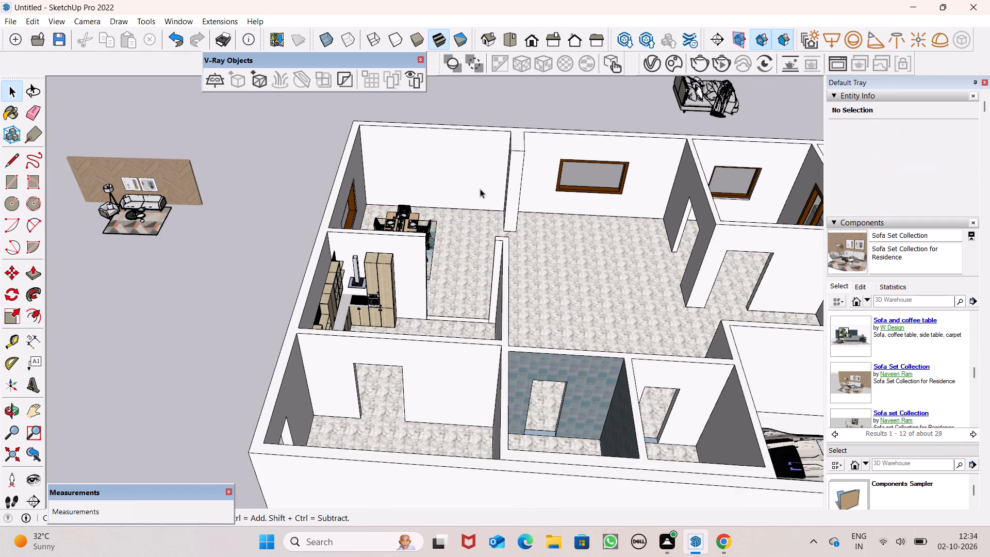
Delete the framed window from the living room's outer wall.
{"action": "scroll", "coordinate": [590, 173], "scroll_direction": "up", "scroll_amount": 4}
{"action": "scroll", "coordinate": [590, 173], "scroll_direction": "down", "scroll_amount": 1}
{"action": "scroll", "coordinate": [590, 173], "scroll_direction": "up", "scroll_amount": 1}
{"action": "left_click", "coordinate": [591, 174]}
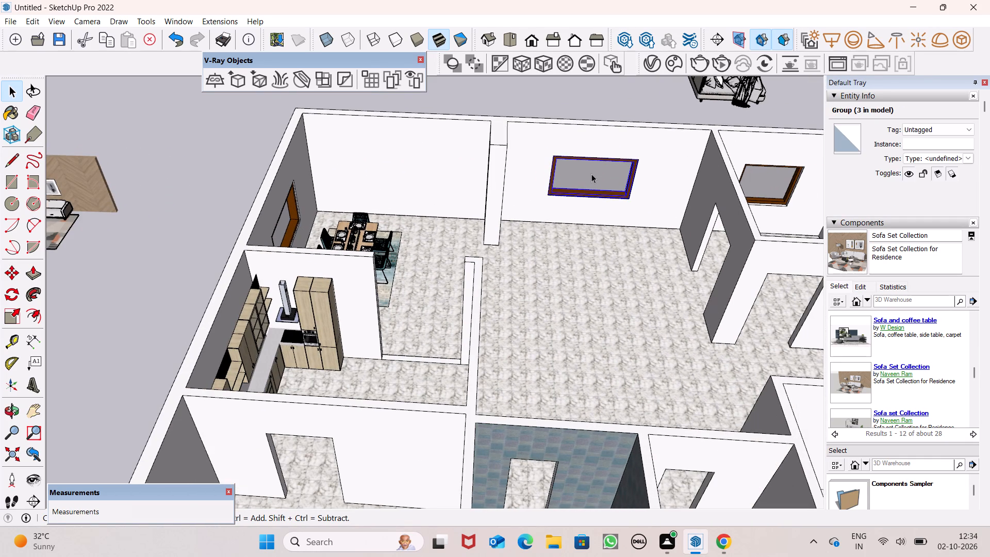
{"action": "key", "text": "Delete"}
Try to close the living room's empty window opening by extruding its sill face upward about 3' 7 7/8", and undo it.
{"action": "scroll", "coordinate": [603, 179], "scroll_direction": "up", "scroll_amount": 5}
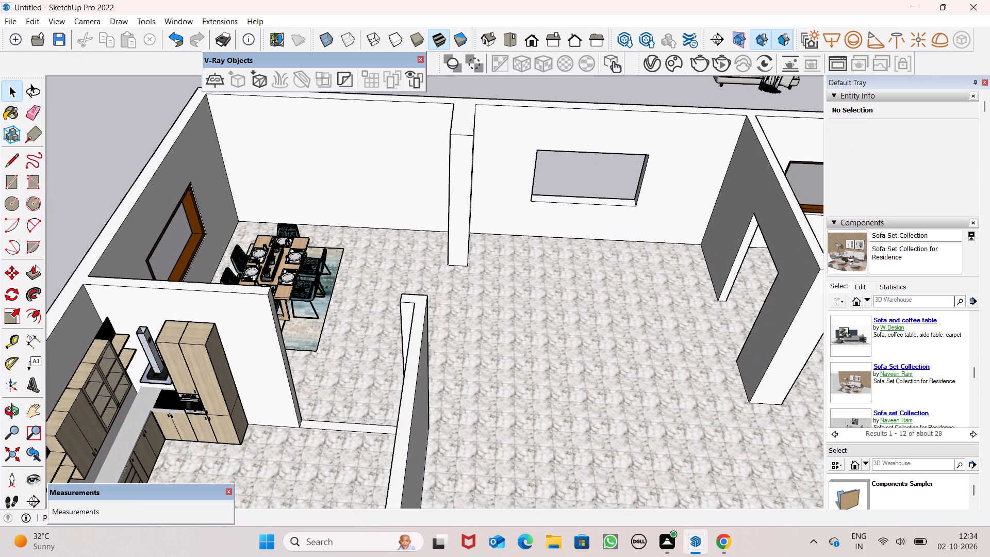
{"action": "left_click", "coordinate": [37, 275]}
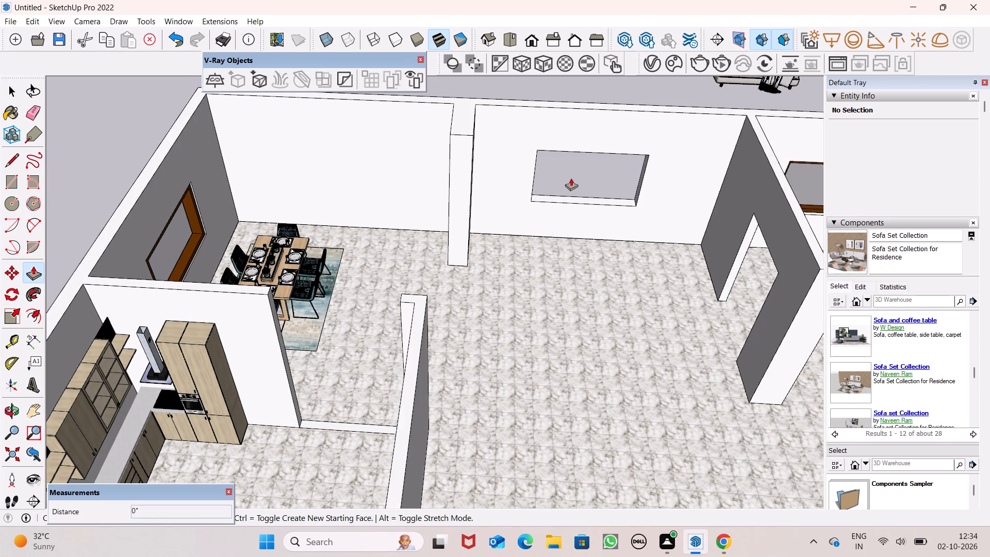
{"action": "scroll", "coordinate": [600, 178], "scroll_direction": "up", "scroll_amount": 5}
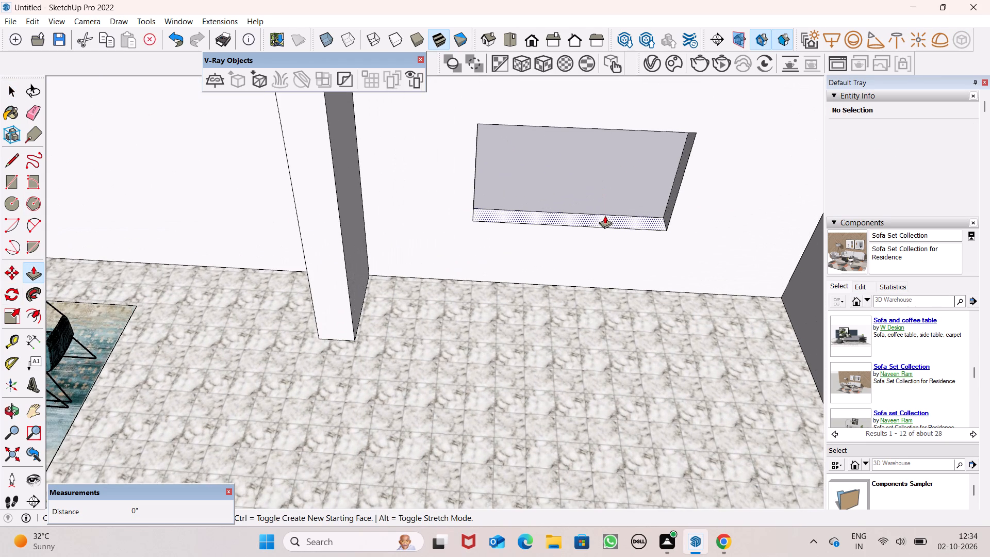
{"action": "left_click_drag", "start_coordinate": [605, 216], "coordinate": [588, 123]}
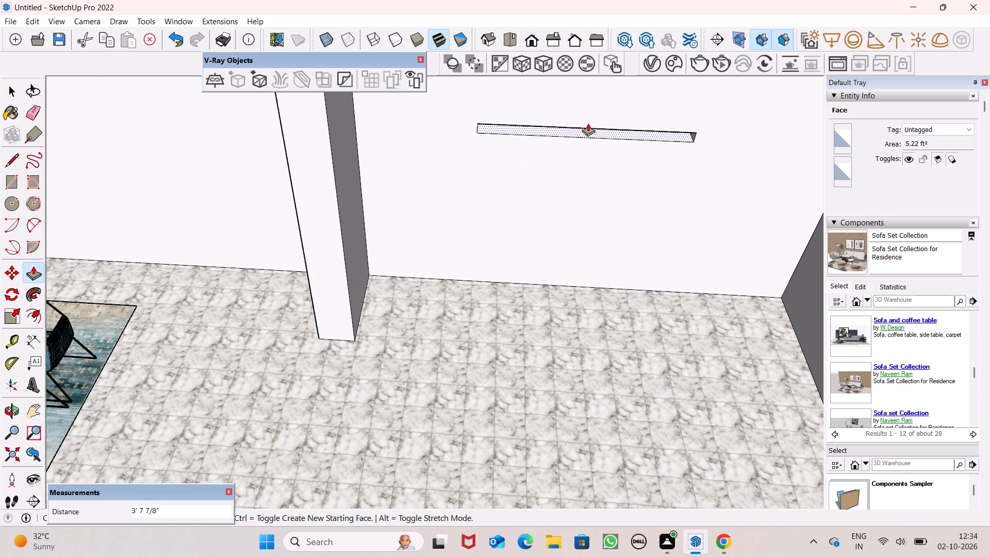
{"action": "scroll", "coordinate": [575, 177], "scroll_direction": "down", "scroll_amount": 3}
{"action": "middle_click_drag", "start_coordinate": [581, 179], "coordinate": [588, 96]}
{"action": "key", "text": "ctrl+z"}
Push/Pull the sill face of the living room window opening up to its top edge to make the wall solid.
{"action": "scroll", "coordinate": [522, 174], "scroll_direction": "up", "scroll_amount": 1}
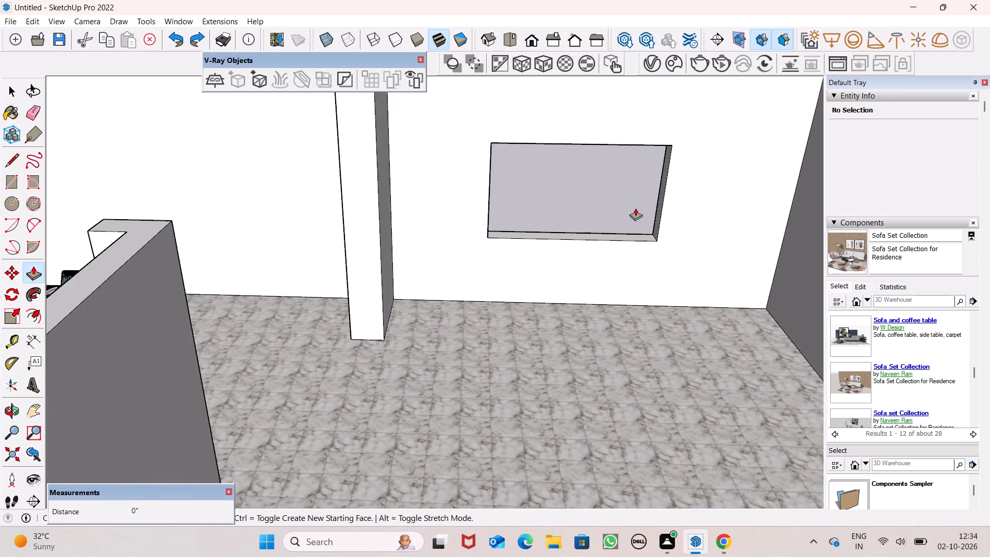
{"action": "middle_click_drag", "start_coordinate": [637, 208], "coordinate": [667, 202]}
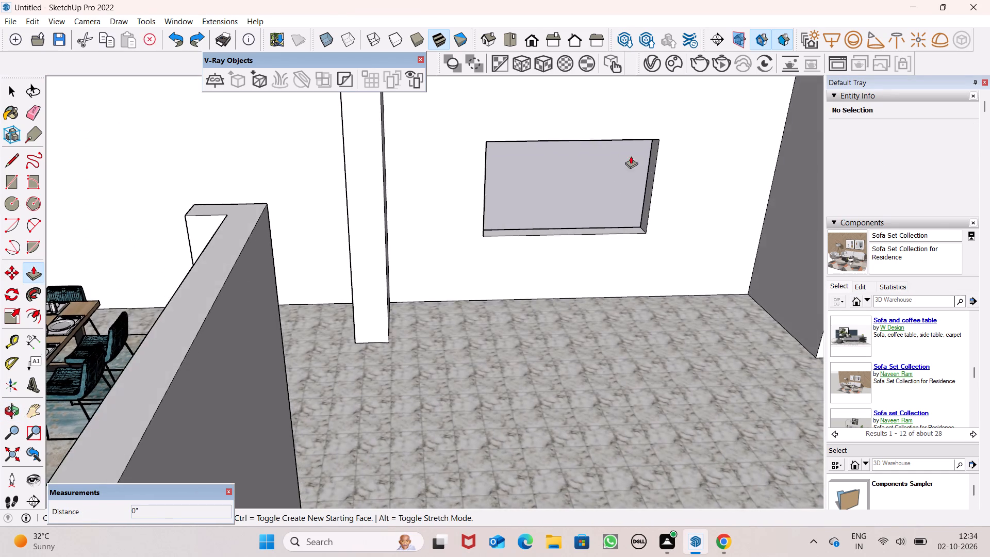
{"action": "scroll", "coordinate": [617, 146], "scroll_direction": "up", "scroll_amount": 8}
{"action": "scroll", "coordinate": [617, 146], "scroll_direction": "down", "scroll_amount": 6}
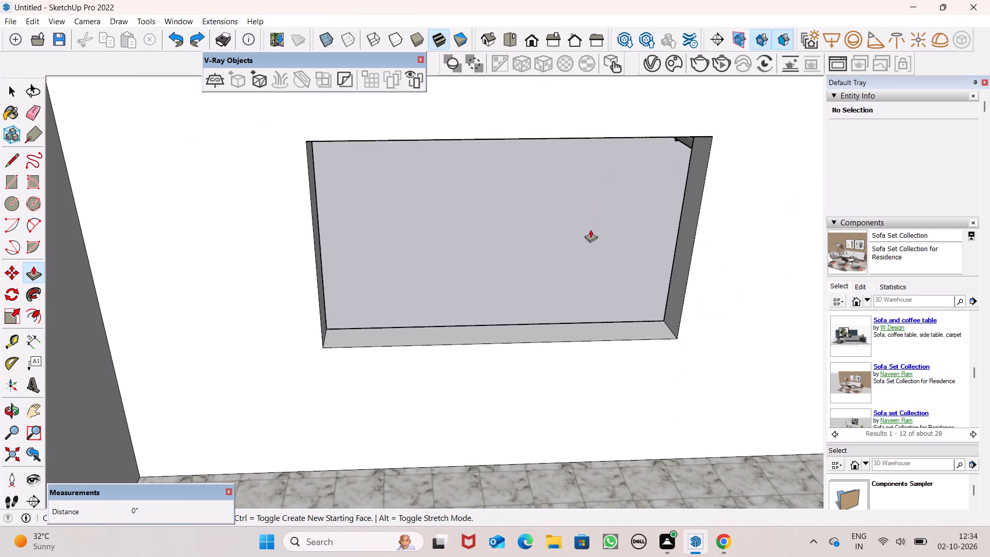
{"action": "left_click_drag", "start_coordinate": [573, 290], "coordinate": [564, 187]}
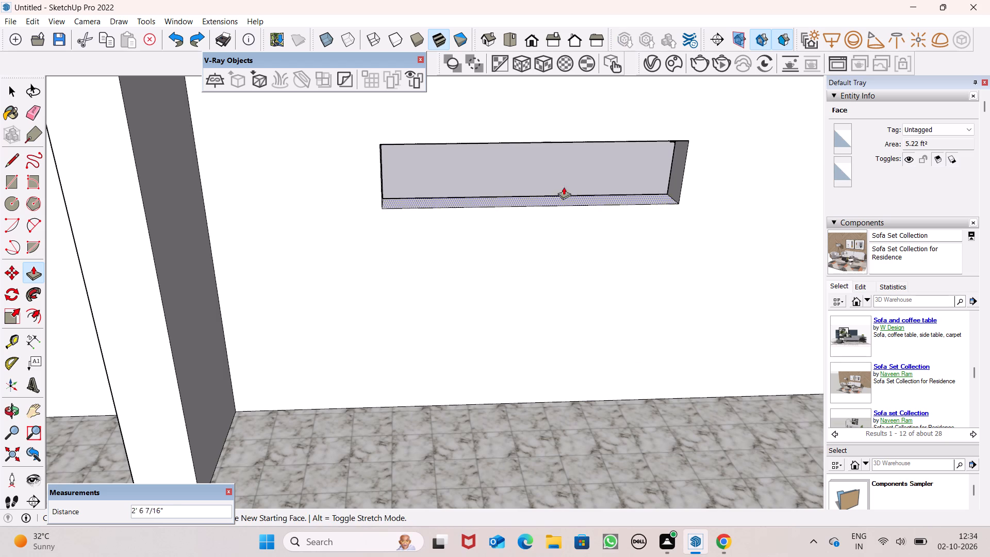
{"action": "left_click_drag", "start_coordinate": [564, 187], "coordinate": [566, 131]}
{"action": "scroll", "coordinate": [544, 176], "scroll_direction": "down", "scroll_amount": 1}
{"action": "key", "text": "space"}
{"action": "key", "text": "space"}
{"action": "scroll", "coordinate": [531, 226], "scroll_direction": "down", "scroll_amount": 8}
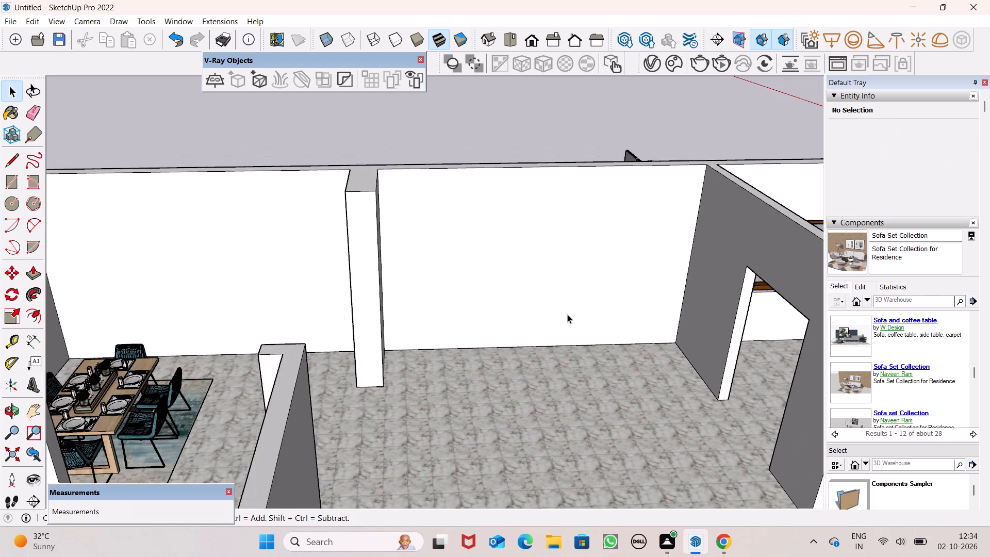
Examine the living room's outer wall from inside and outside the house where the window opening was filled.
{"action": "scroll", "coordinate": [567, 314], "scroll_direction": "down", "scroll_amount": 2}
{"action": "middle_click_drag", "start_coordinate": [569, 336], "coordinate": [989, 425]}
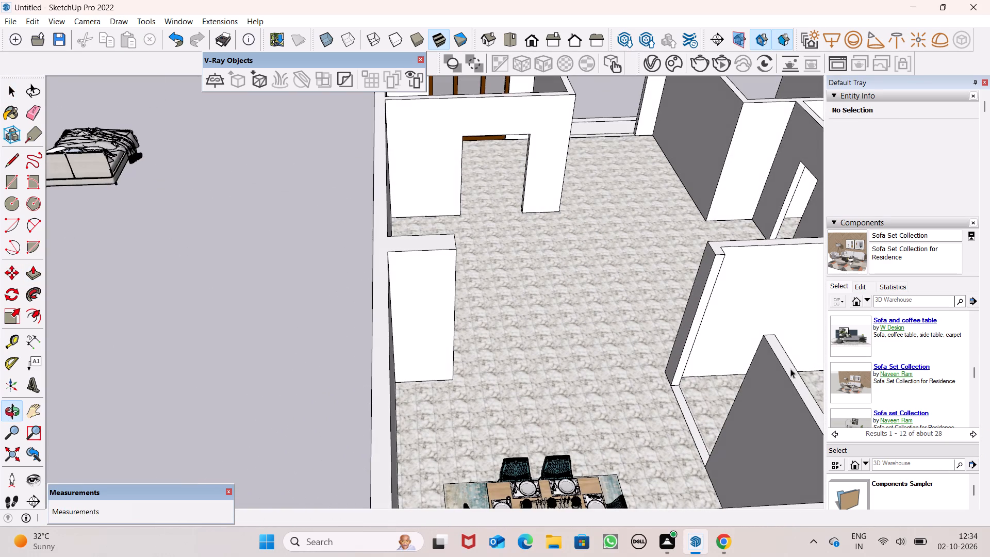
{"action": "middle_click_drag", "start_coordinate": [417, 327], "coordinate": [447, 375]}
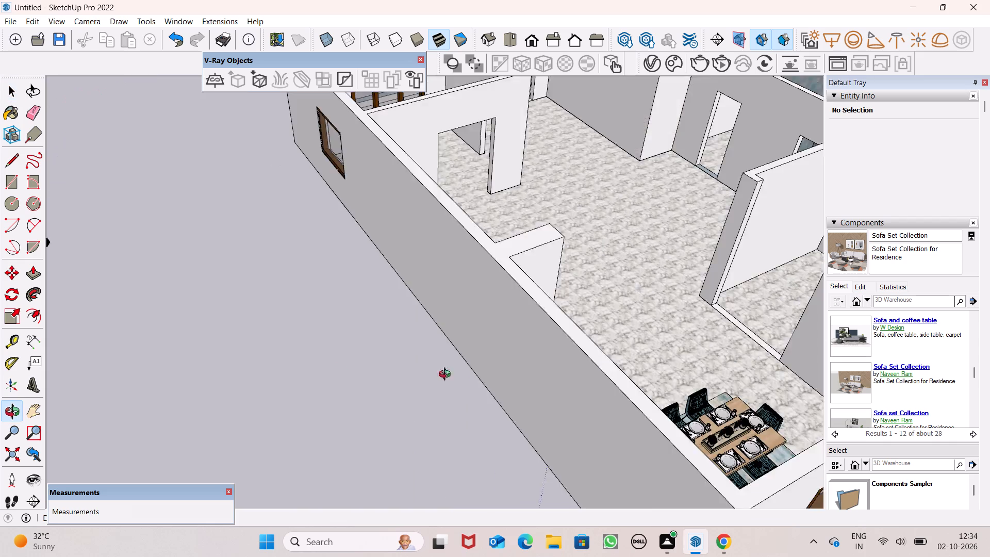
{"action": "middle_click_drag", "start_coordinate": [447, 375], "coordinate": [88, 340]}
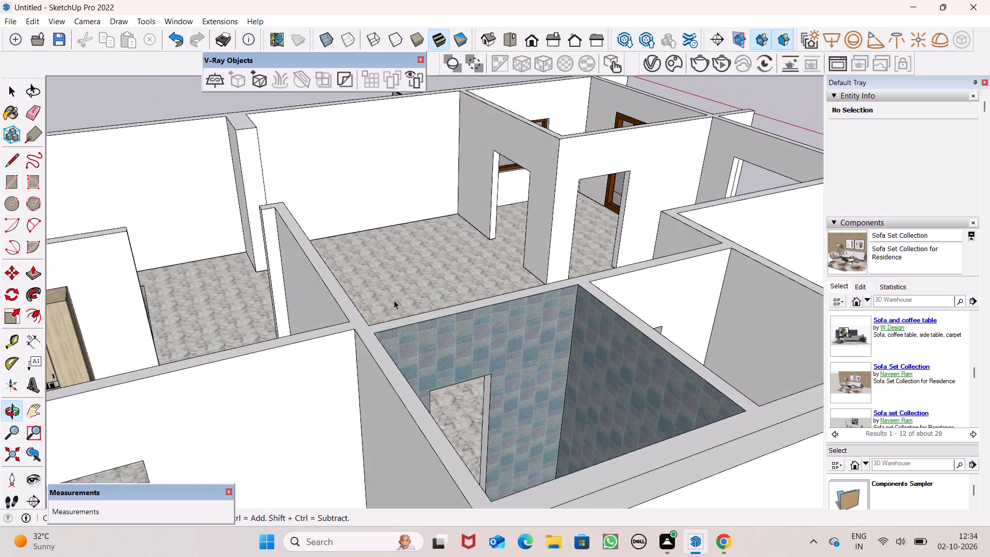
{"action": "scroll", "coordinate": [394, 300], "scroll_direction": "down", "scroll_amount": 3}
{"action": "scroll", "coordinate": [451, 291], "scroll_direction": "down", "scroll_amount": 13}
{"action": "scroll", "coordinate": [574, 266], "scroll_direction": "down", "scroll_amount": 2}
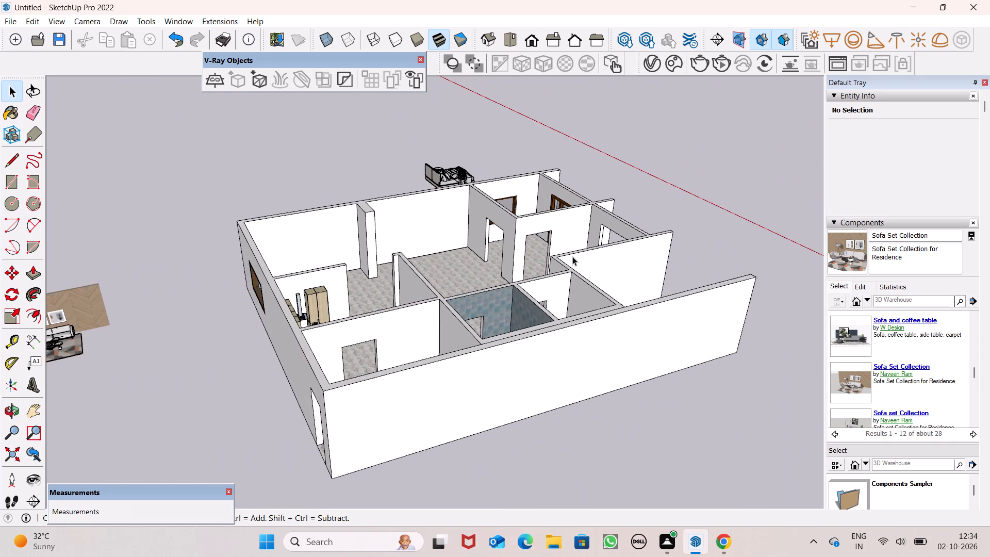
Move the sofa set by its front bottom corner about 49' 9" from outside the house back onto the living room floor.
{"action": "scroll", "coordinate": [573, 252], "scroll_direction": "down", "scroll_amount": 4}
{"action": "middle_click_drag", "start_coordinate": [548, 260], "coordinate": [432, 304]}
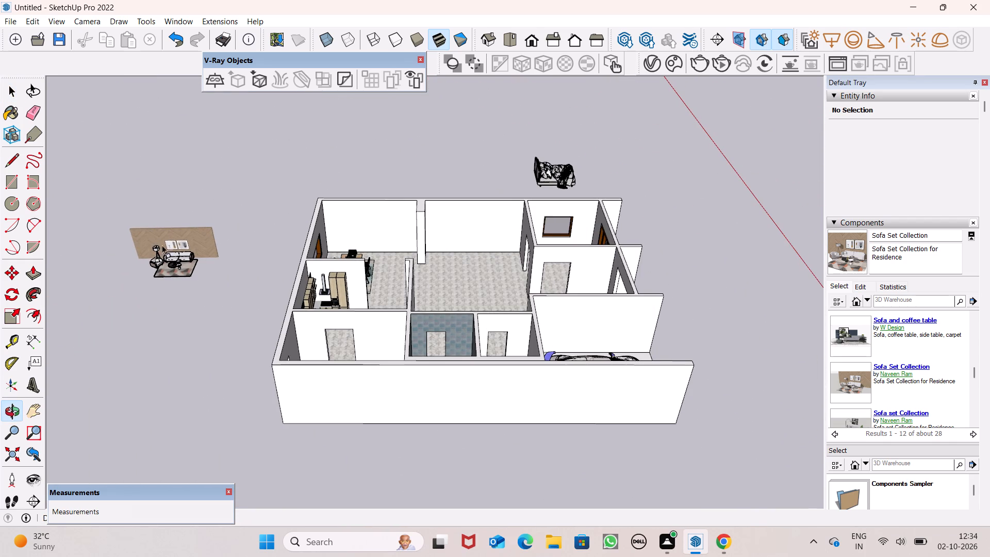
{"action": "left_click", "coordinate": [173, 253]}
{"action": "key", "text": "m"}
{"action": "key", "text": "Return"}
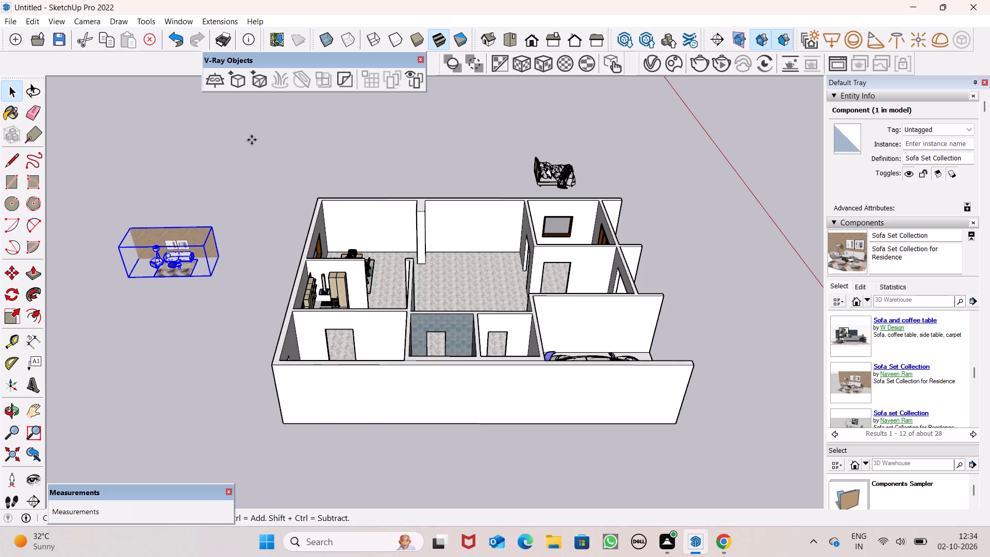
{"action": "left_click_drag", "start_coordinate": [211, 278], "coordinate": [501, 300]}
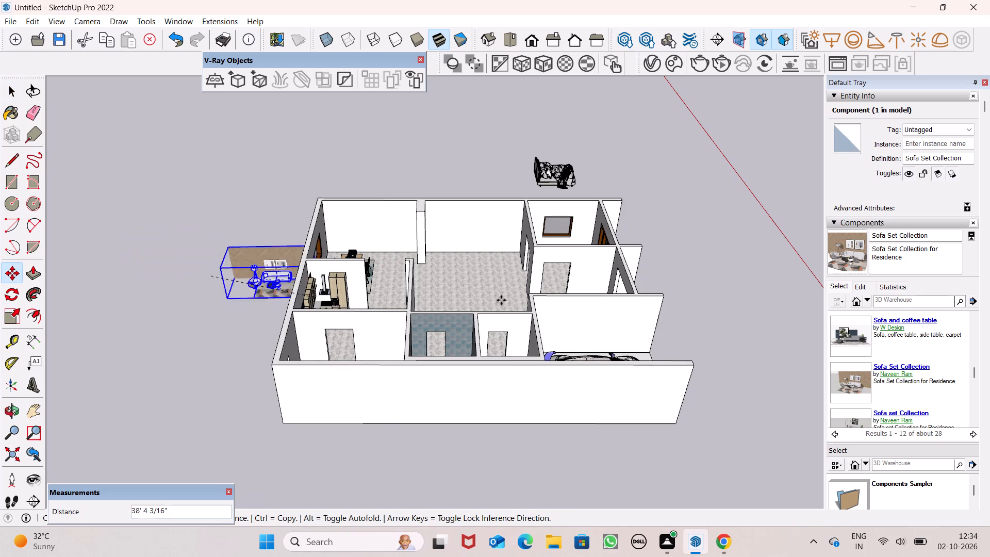
{"action": "left_click_drag", "start_coordinate": [501, 300], "coordinate": [518, 281]}
Move the sofa set by its rear bottom corner about 1' 5" toward the solid outer wall, and dismiss the chat notification.
{"action": "scroll", "coordinate": [491, 223], "scroll_direction": "up", "scroll_amount": 7}
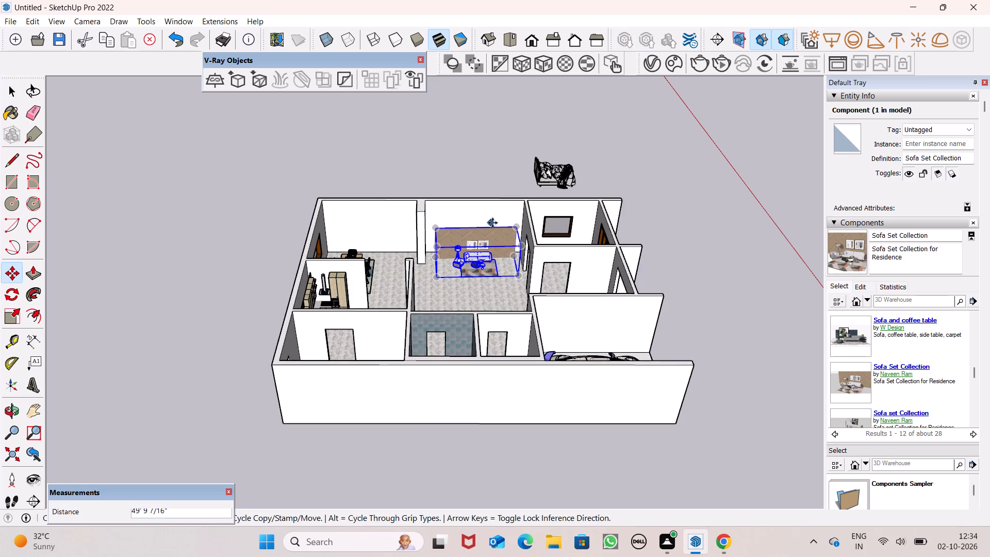
{"action": "scroll", "coordinate": [488, 223], "scroll_direction": "up", "scroll_amount": 2}
{"action": "scroll", "coordinate": [488, 223], "scroll_direction": "down", "scroll_amount": 1}
{"action": "scroll", "coordinate": [488, 223], "scroll_direction": "up", "scroll_amount": 7}
{"action": "scroll", "coordinate": [406, 241], "scroll_direction": "up", "scroll_amount": 10}
{"action": "scroll", "coordinate": [451, 302], "scroll_direction": "up", "scroll_amount": 1}
{"action": "middle_click_drag", "start_coordinate": [451, 302], "coordinate": [458, 308]}
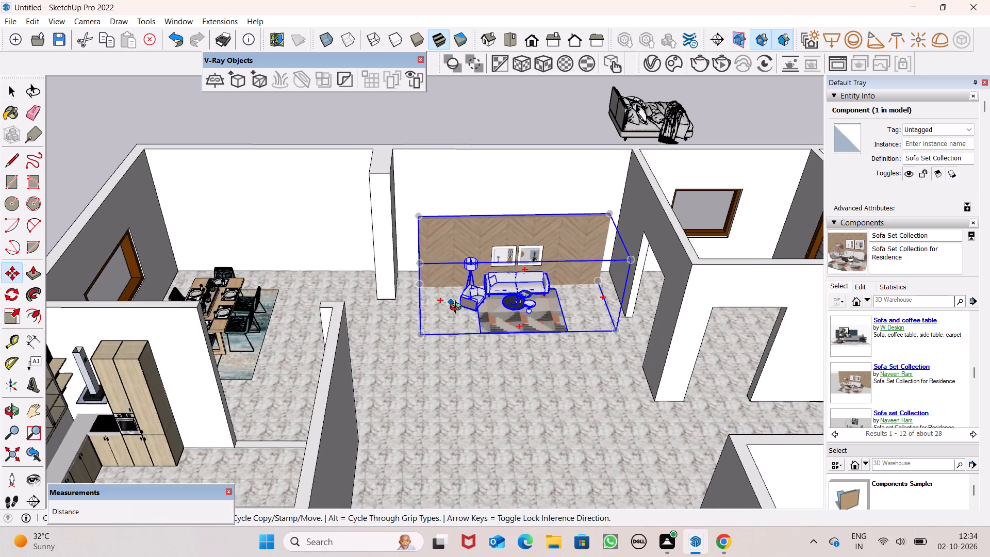
{"action": "middle_click_drag", "start_coordinate": [458, 308], "coordinate": [544, 334]}
{"action": "scroll", "coordinate": [430, 264], "scroll_direction": "up", "scroll_amount": 8}
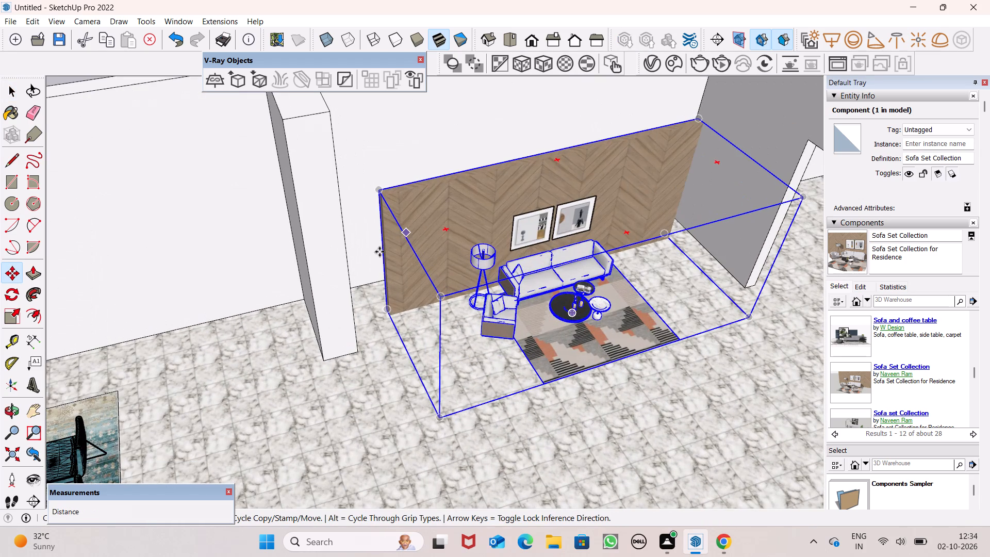
{"action": "left_click_drag", "start_coordinate": [386, 308], "coordinate": [369, 290]}
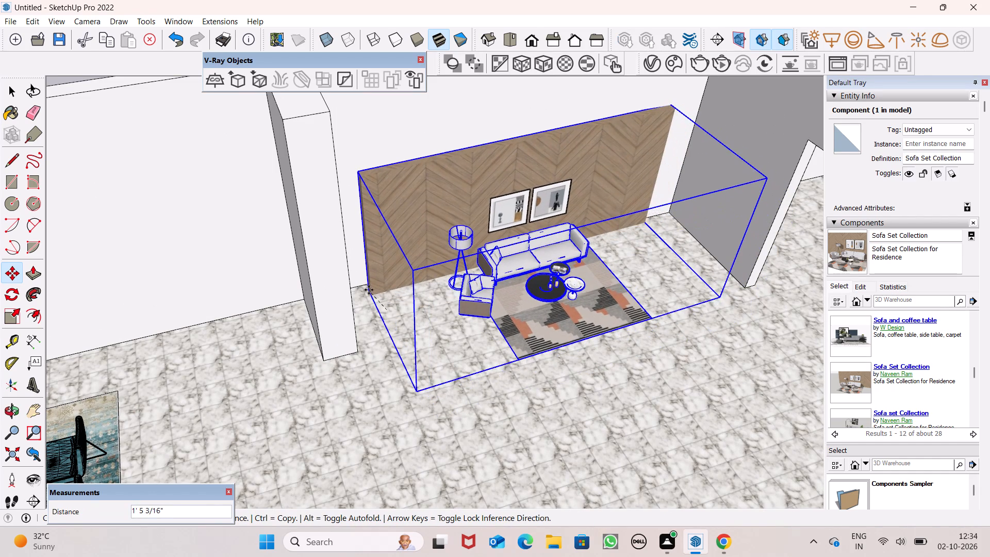
{"action": "left_click_drag", "start_coordinate": [369, 290], "coordinate": [373, 289]}
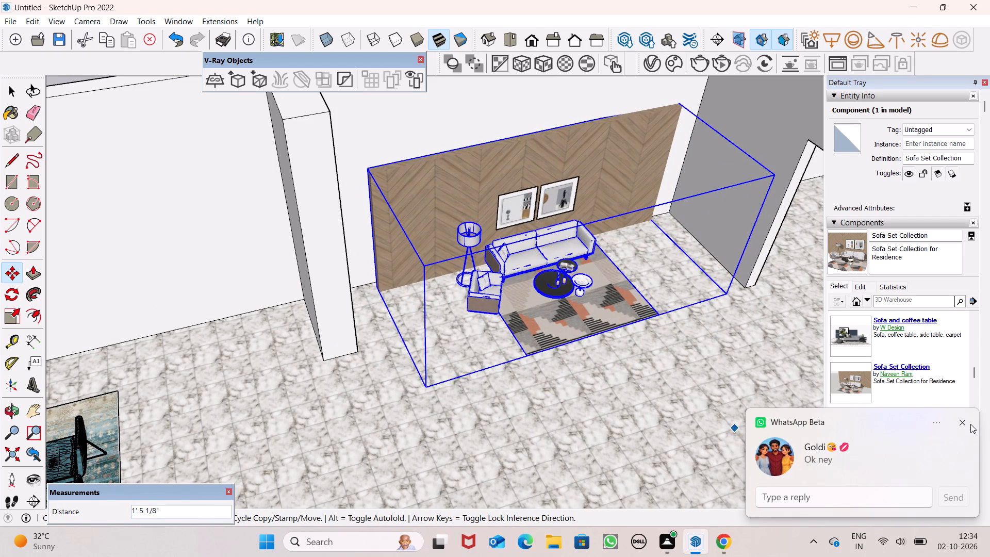
{"action": "double_click", "coordinate": [968, 423]}
Stretch the sofa set lengthwise from its lamp-side end to the column between the living and dining areas.
{"action": "scroll", "coordinate": [662, 324], "scroll_direction": "up", "scroll_amount": 1}
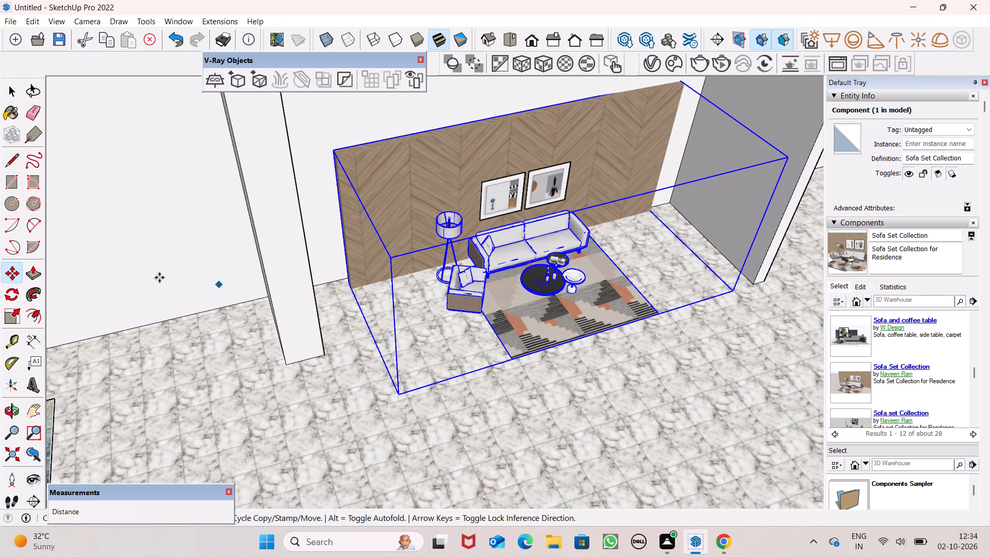
{"action": "left_click", "coordinate": [16, 321]}
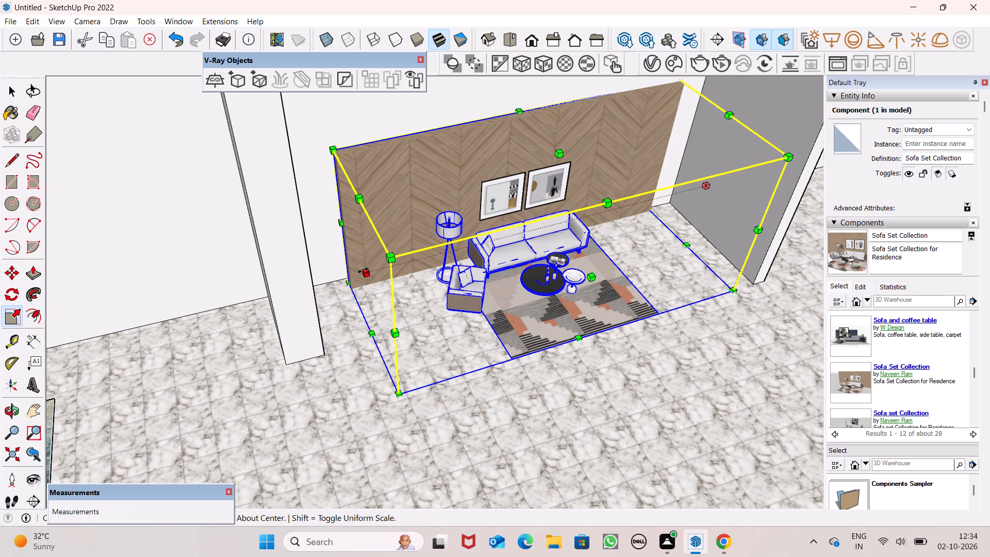
{"action": "left_click_drag", "start_coordinate": [366, 275], "coordinate": [326, 282]}
Stretch the opposite end of the sofa set lengthwise to the side doorway wall so the backdrop spans the living room wall.
{"action": "middle_click_drag", "start_coordinate": [556, 349], "coordinate": [350, 266]}
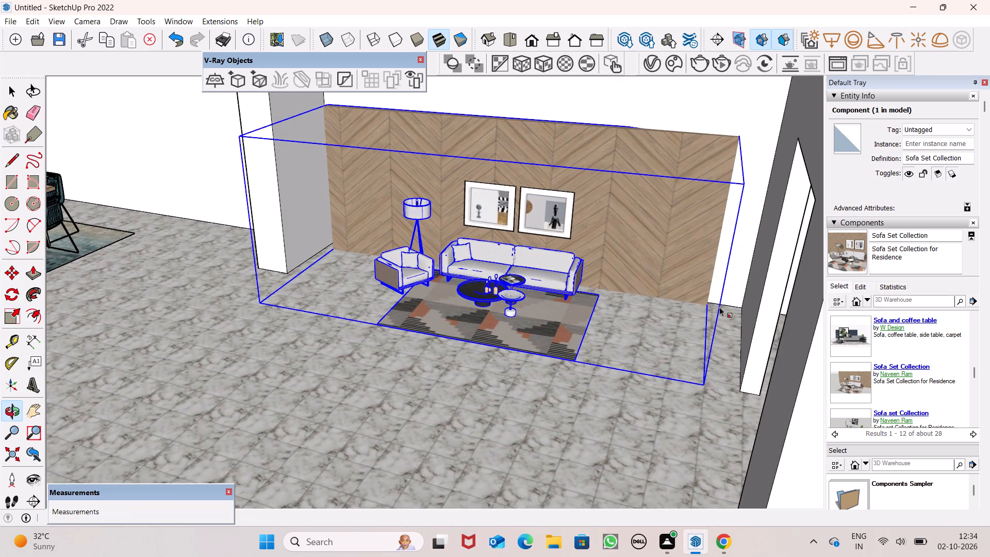
{"action": "scroll", "coordinate": [806, 307], "scroll_direction": "up", "scroll_amount": 3}
{"action": "middle_click_drag", "start_coordinate": [688, 282], "coordinate": [576, 305]}
{"action": "scroll", "coordinate": [636, 288], "scroll_direction": "up", "scroll_amount": 1}
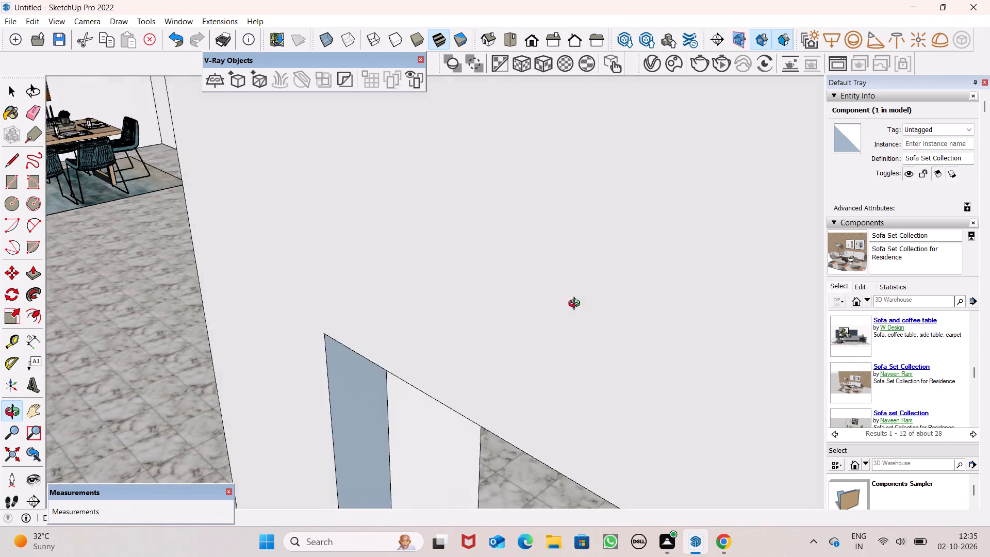
{"action": "middle_click_drag", "start_coordinate": [576, 305], "coordinate": [699, 317]}
{"action": "scroll", "coordinate": [701, 311], "scroll_direction": "up", "scroll_amount": 2}
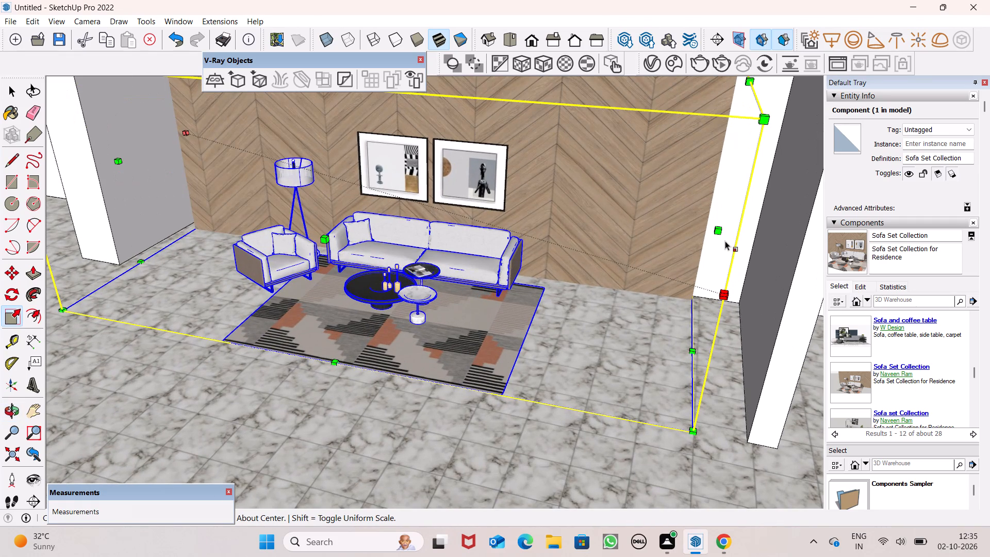
{"action": "left_click_drag", "start_coordinate": [721, 232], "coordinate": [775, 248]}
Scale the sofa set slightly upward from the midpoint of its wood backdrop's top edge.
{"action": "scroll", "coordinate": [714, 251], "scroll_direction": "down", "scroll_amount": 9}
{"action": "scroll", "coordinate": [598, 157], "scroll_direction": "up", "scroll_amount": 7}
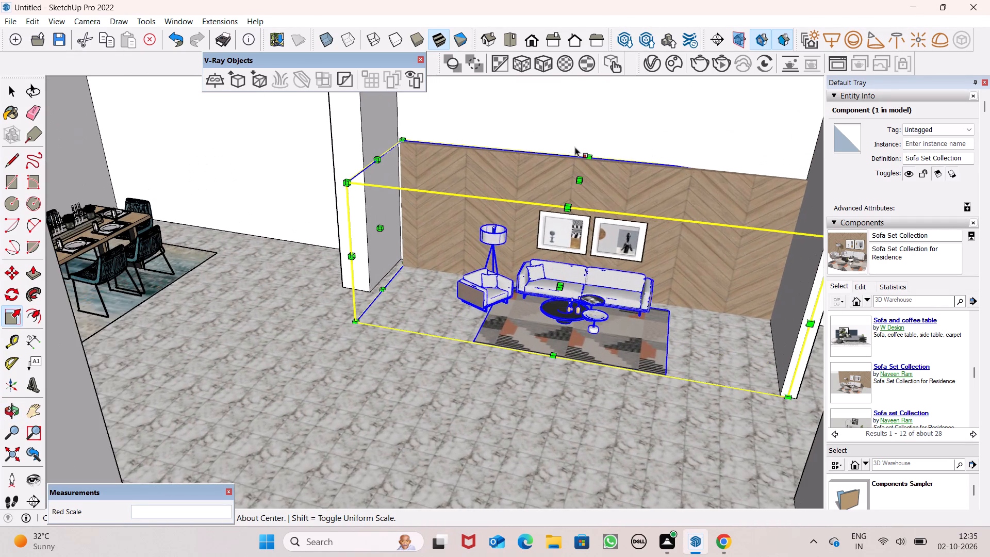
{"action": "scroll", "coordinate": [588, 142], "scroll_direction": "up", "scroll_amount": 9}
{"action": "middle_click_drag", "start_coordinate": [590, 140], "coordinate": [606, 226]}
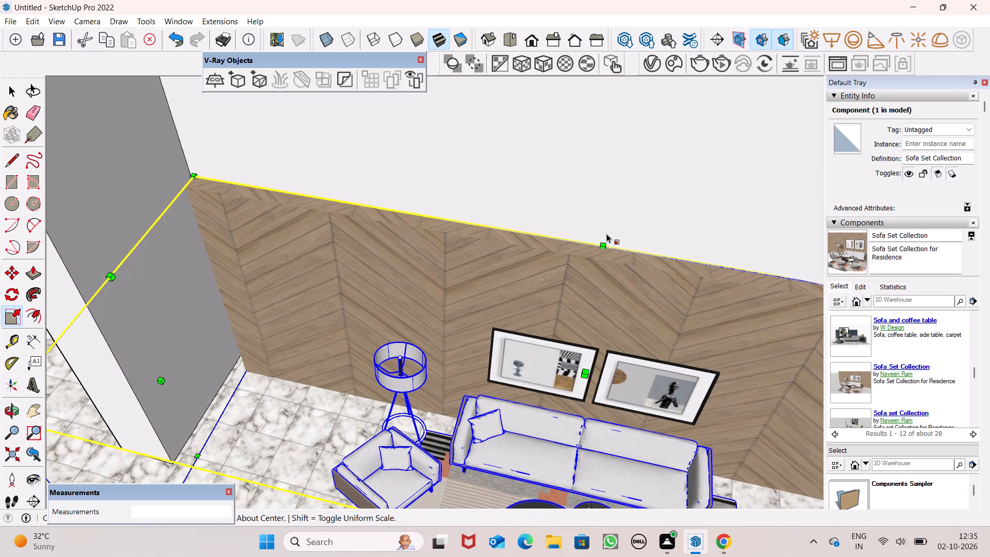
{"action": "left_click_drag", "start_coordinate": [605, 242], "coordinate": [603, 236]}
{"action": "key", "text": "space"}
{"action": "key", "text": "space"}
{"action": "scroll", "coordinate": [600, 221], "scroll_direction": "down", "scroll_amount": 15}
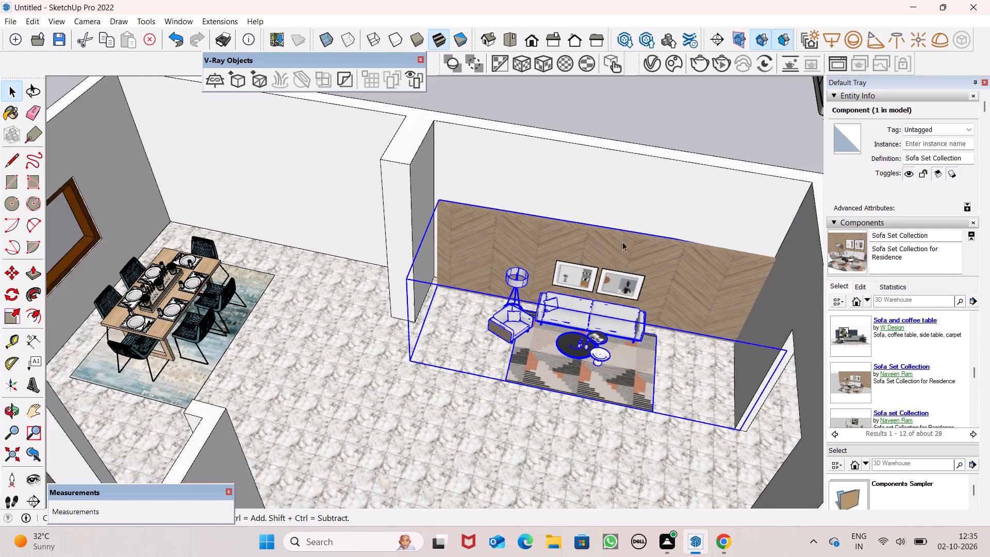
Scale the sofa set vertically by about 1.81 so its wood backdrop reaches the top of the living room wall, and deselect it.
{"action": "middle_click_drag", "start_coordinate": [664, 257], "coordinate": [346, 302]}
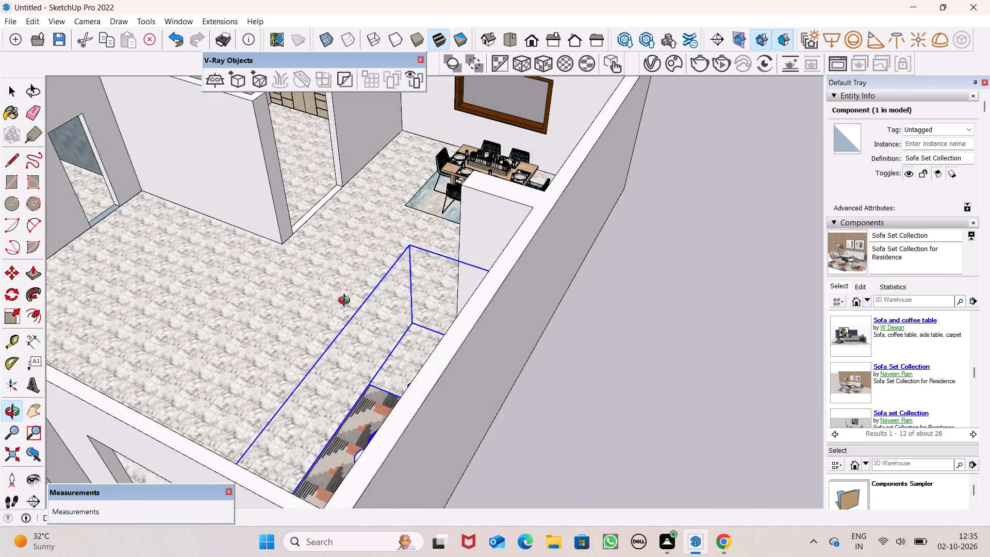
{"action": "middle_click_drag", "start_coordinate": [346, 302], "coordinate": [497, 318]}
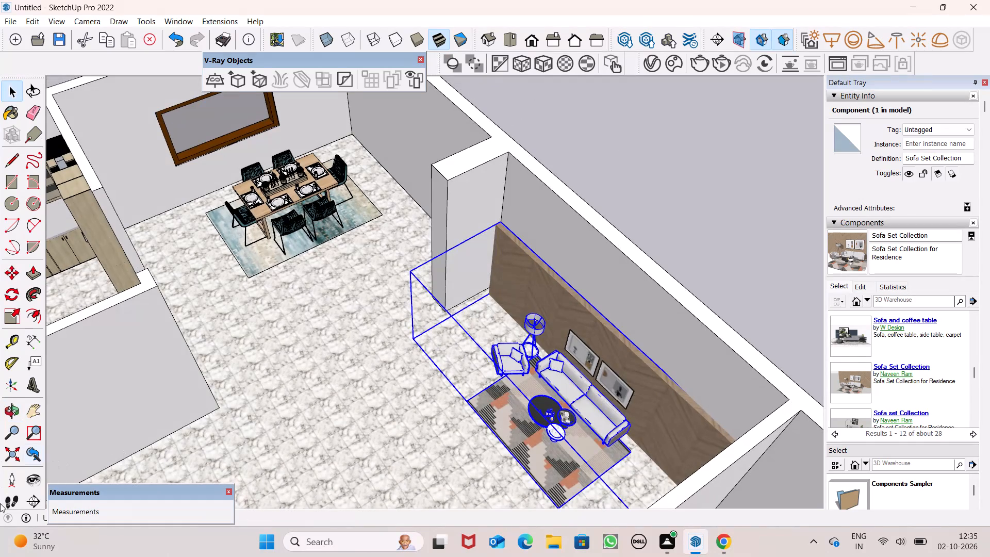
{"action": "left_click", "coordinate": [11, 321]}
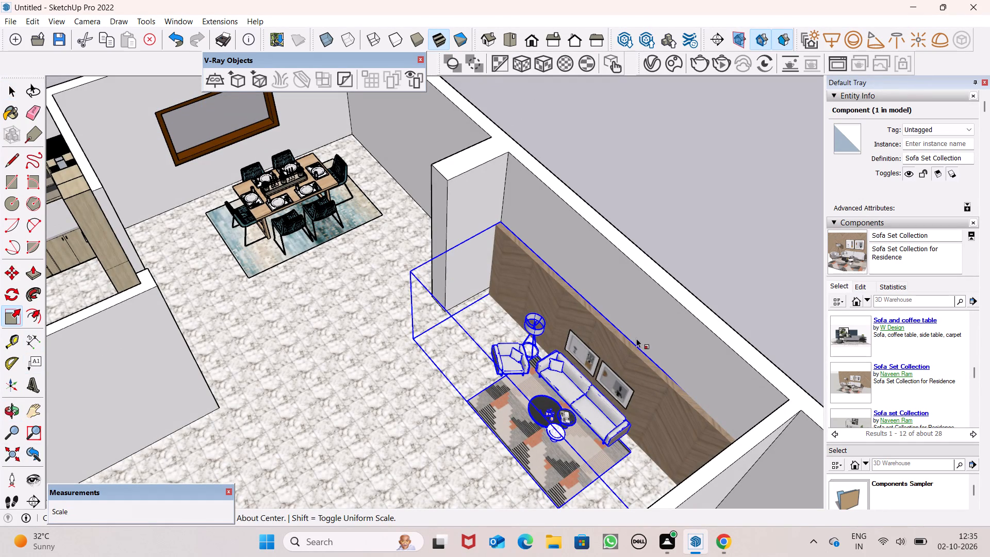
{"action": "left_click_drag", "start_coordinate": [565, 351], "coordinate": [531, 288]}
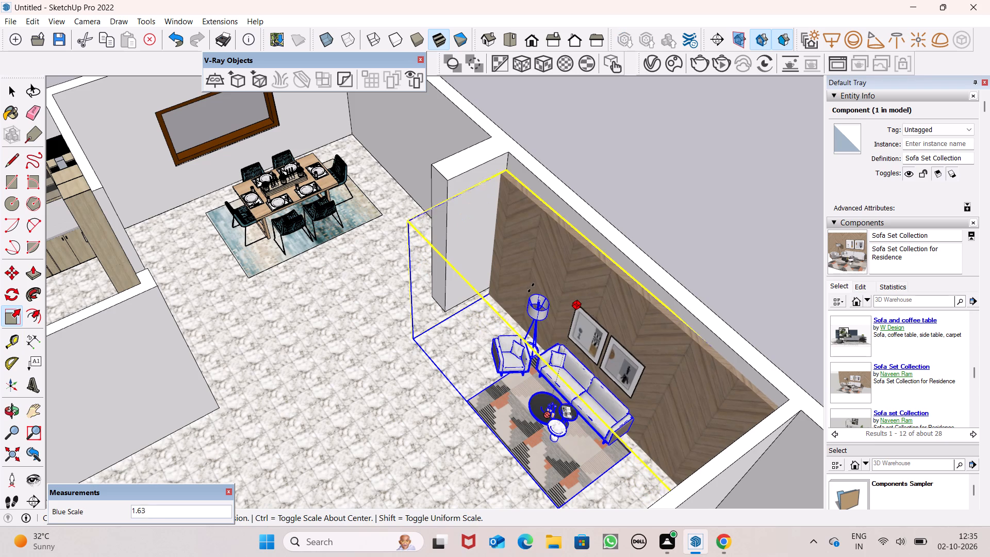
{"action": "left_click_drag", "start_coordinate": [531, 288], "coordinate": [544, 274]}
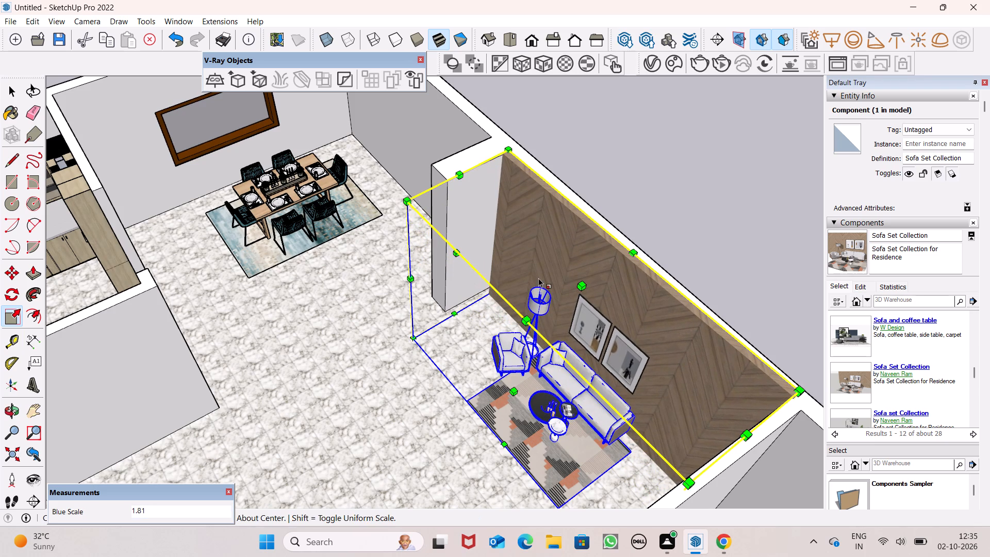
{"action": "key", "text": "space"}
{"action": "key", "text": "space"}
{"action": "left_click", "coordinate": [707, 248]}
Download the Sofa set Collection model with the terracotta-coloured sofas from the 3D Warehouse results.
{"action": "scroll", "coordinate": [707, 248], "scroll_direction": "down", "scroll_amount": 10}
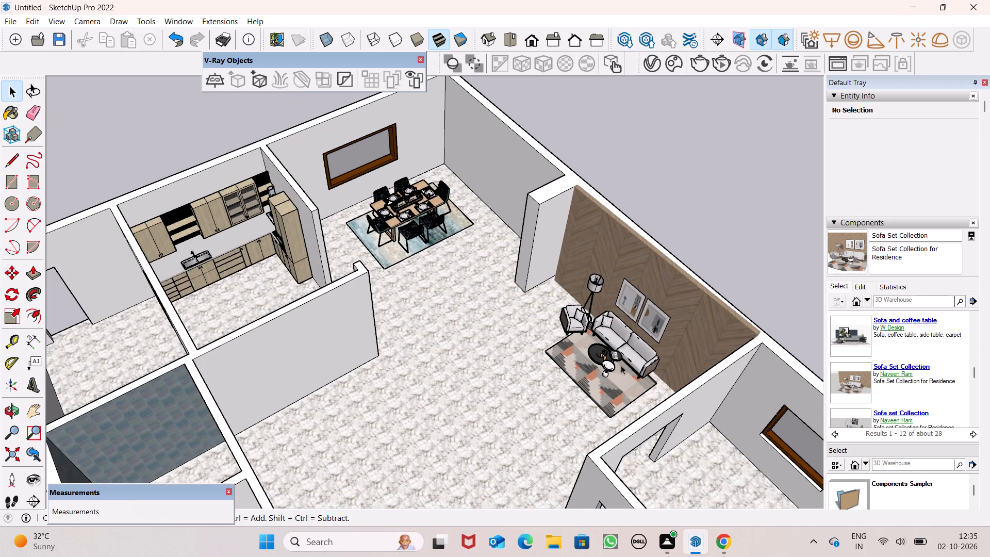
{"action": "middle_click_drag", "start_coordinate": [621, 364], "coordinate": [847, 289]}
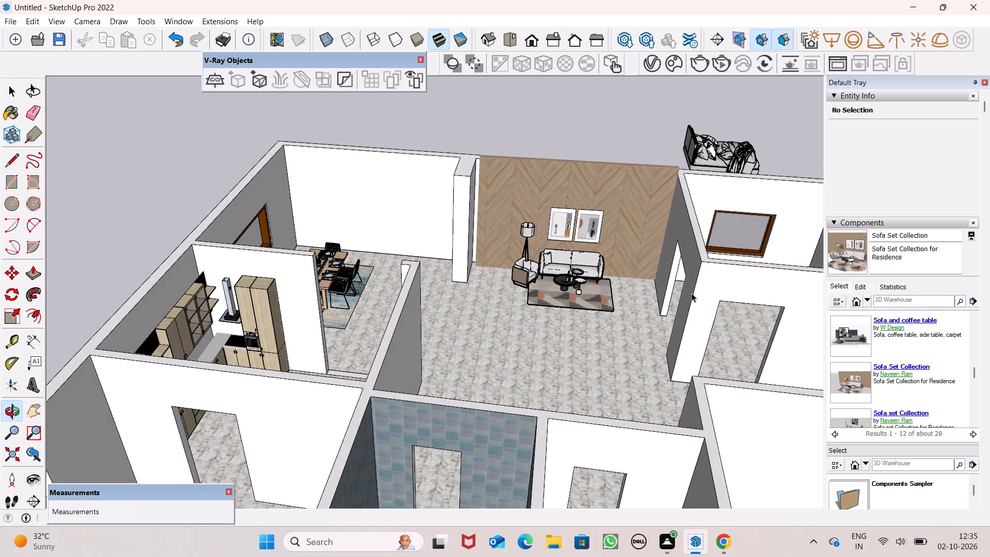
{"action": "scroll", "coordinate": [691, 293], "scroll_direction": "down", "scroll_amount": 1}
{"action": "scroll", "coordinate": [691, 293], "scroll_direction": "up", "scroll_amount": 5}
{"action": "scroll", "coordinate": [579, 243], "scroll_direction": "up", "scroll_amount": 5}
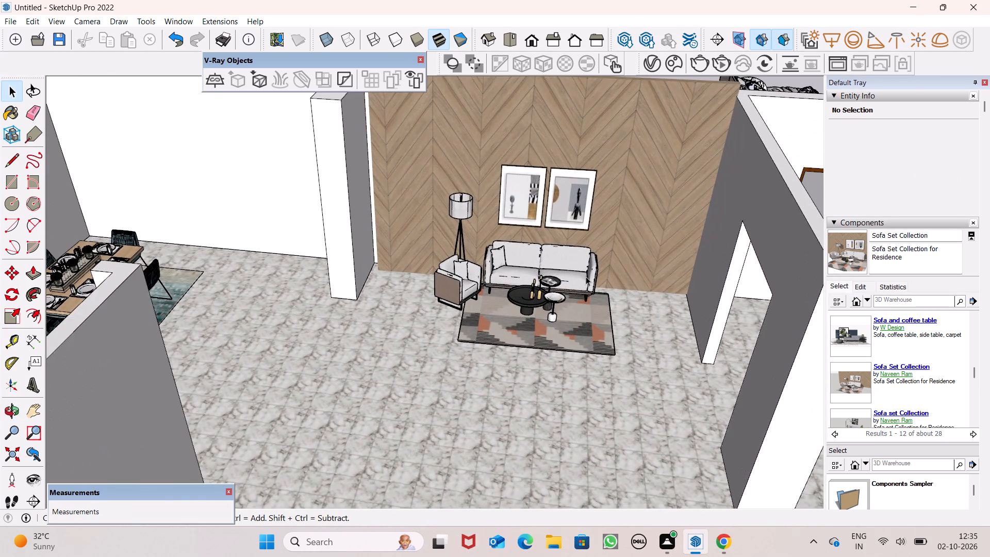
{"action": "scroll", "coordinate": [589, 285], "scroll_direction": "down", "scroll_amount": 4}
{"action": "scroll", "coordinate": [829, 406], "scroll_direction": "down", "scroll_amount": 3}
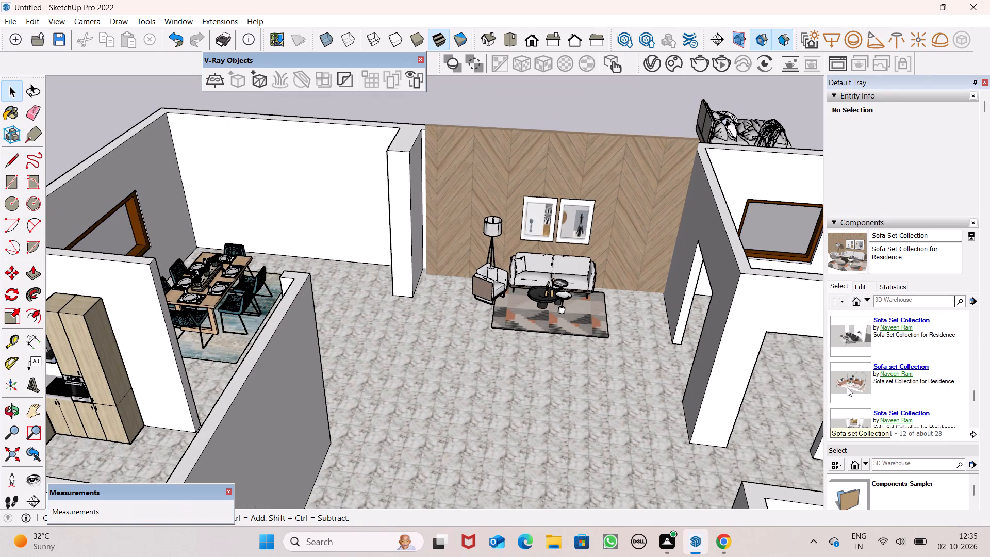
{"action": "scroll", "coordinate": [843, 382], "scroll_direction": "down", "scroll_amount": 1}
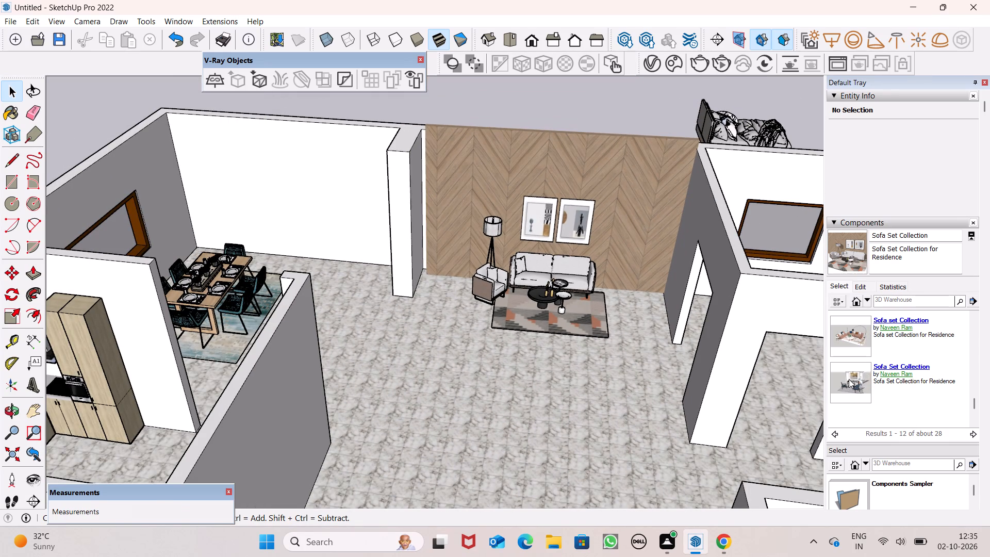
{"action": "left_click", "coordinate": [857, 342]}
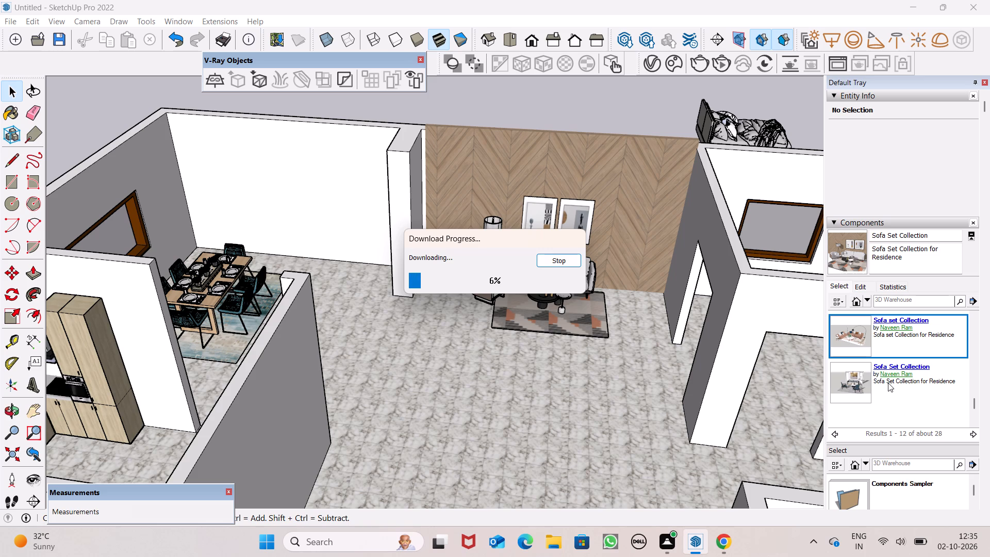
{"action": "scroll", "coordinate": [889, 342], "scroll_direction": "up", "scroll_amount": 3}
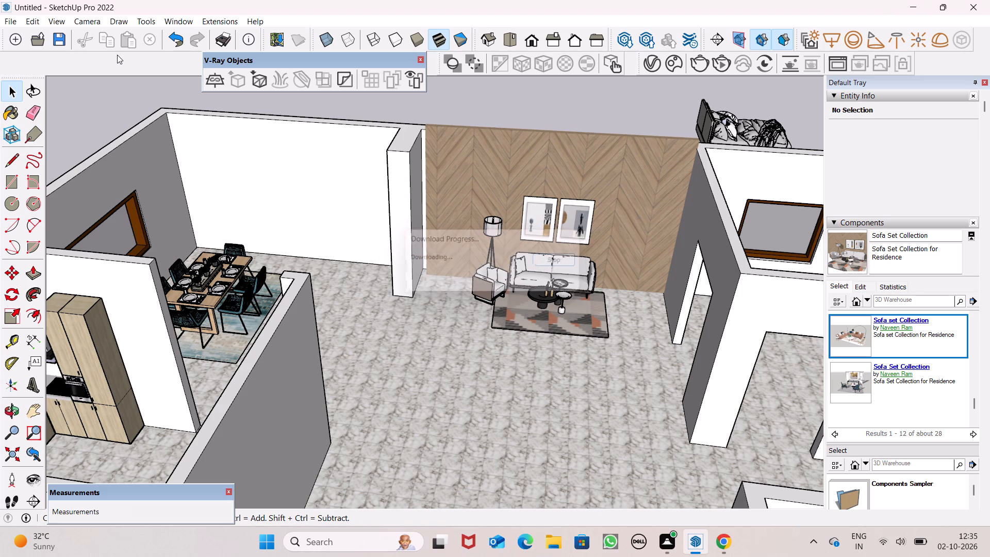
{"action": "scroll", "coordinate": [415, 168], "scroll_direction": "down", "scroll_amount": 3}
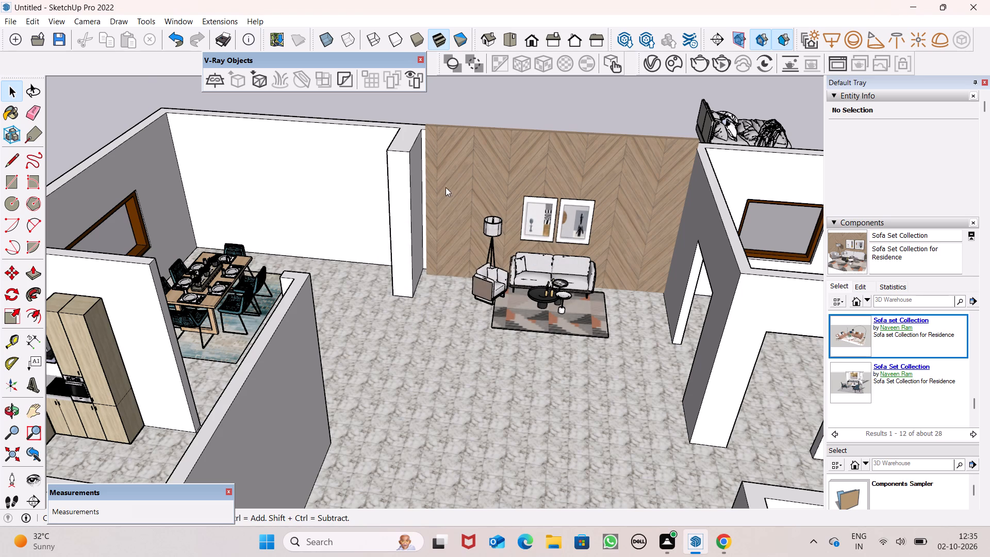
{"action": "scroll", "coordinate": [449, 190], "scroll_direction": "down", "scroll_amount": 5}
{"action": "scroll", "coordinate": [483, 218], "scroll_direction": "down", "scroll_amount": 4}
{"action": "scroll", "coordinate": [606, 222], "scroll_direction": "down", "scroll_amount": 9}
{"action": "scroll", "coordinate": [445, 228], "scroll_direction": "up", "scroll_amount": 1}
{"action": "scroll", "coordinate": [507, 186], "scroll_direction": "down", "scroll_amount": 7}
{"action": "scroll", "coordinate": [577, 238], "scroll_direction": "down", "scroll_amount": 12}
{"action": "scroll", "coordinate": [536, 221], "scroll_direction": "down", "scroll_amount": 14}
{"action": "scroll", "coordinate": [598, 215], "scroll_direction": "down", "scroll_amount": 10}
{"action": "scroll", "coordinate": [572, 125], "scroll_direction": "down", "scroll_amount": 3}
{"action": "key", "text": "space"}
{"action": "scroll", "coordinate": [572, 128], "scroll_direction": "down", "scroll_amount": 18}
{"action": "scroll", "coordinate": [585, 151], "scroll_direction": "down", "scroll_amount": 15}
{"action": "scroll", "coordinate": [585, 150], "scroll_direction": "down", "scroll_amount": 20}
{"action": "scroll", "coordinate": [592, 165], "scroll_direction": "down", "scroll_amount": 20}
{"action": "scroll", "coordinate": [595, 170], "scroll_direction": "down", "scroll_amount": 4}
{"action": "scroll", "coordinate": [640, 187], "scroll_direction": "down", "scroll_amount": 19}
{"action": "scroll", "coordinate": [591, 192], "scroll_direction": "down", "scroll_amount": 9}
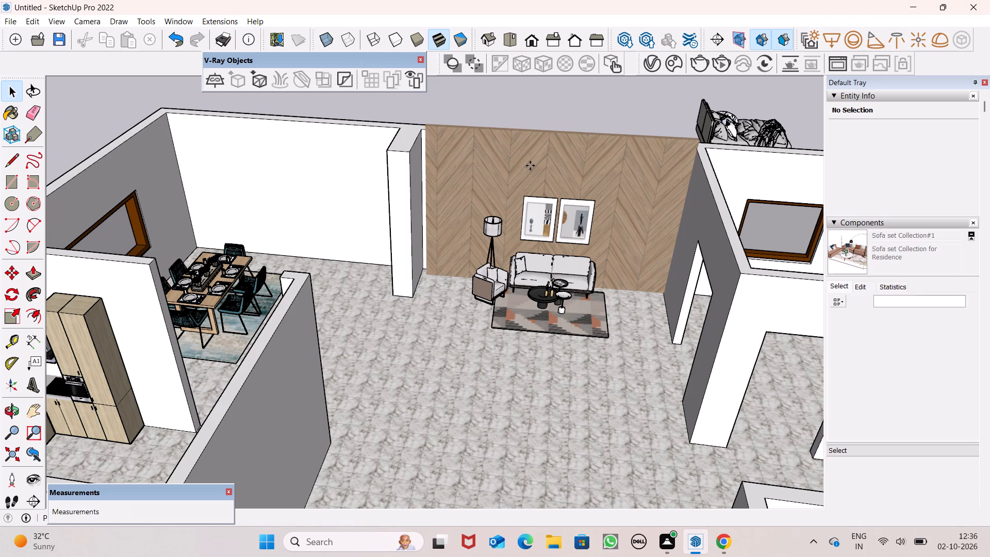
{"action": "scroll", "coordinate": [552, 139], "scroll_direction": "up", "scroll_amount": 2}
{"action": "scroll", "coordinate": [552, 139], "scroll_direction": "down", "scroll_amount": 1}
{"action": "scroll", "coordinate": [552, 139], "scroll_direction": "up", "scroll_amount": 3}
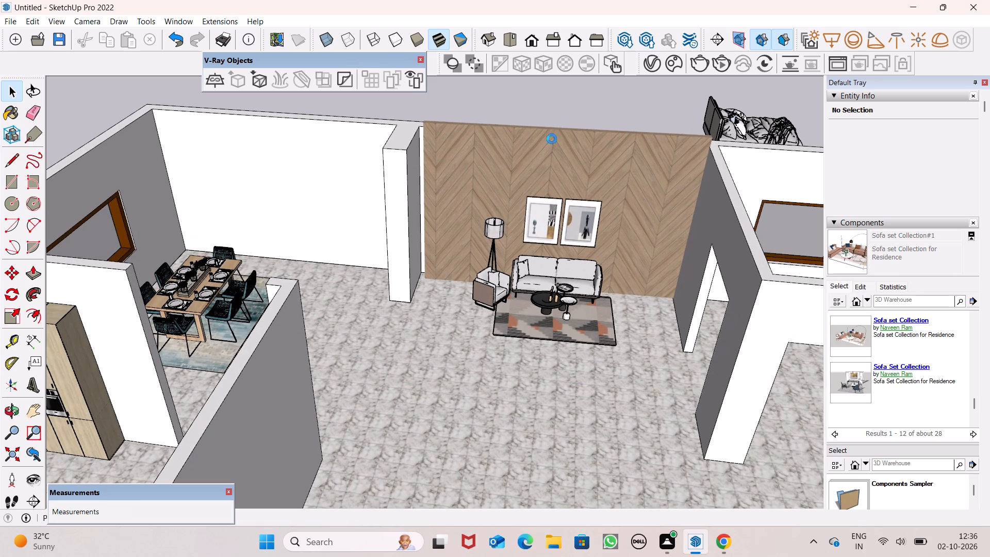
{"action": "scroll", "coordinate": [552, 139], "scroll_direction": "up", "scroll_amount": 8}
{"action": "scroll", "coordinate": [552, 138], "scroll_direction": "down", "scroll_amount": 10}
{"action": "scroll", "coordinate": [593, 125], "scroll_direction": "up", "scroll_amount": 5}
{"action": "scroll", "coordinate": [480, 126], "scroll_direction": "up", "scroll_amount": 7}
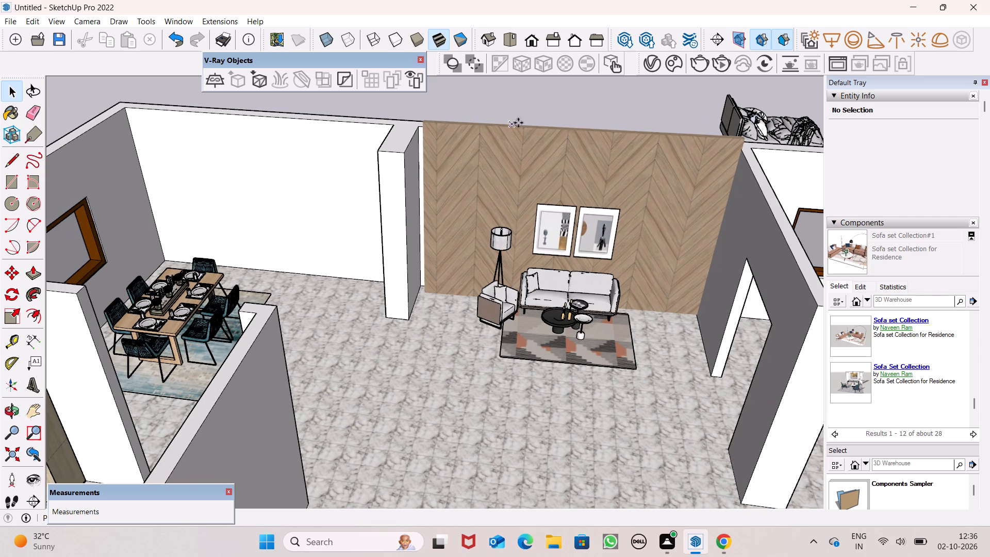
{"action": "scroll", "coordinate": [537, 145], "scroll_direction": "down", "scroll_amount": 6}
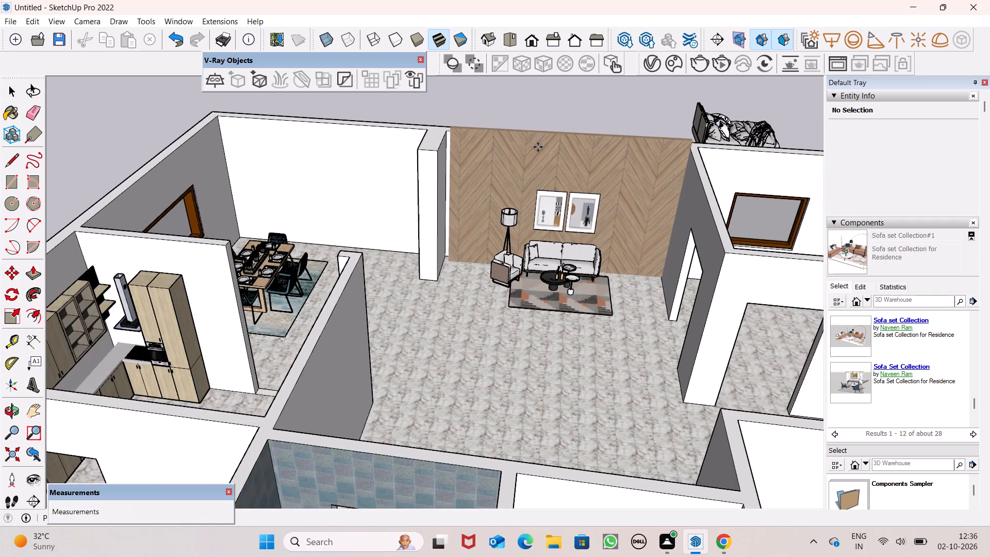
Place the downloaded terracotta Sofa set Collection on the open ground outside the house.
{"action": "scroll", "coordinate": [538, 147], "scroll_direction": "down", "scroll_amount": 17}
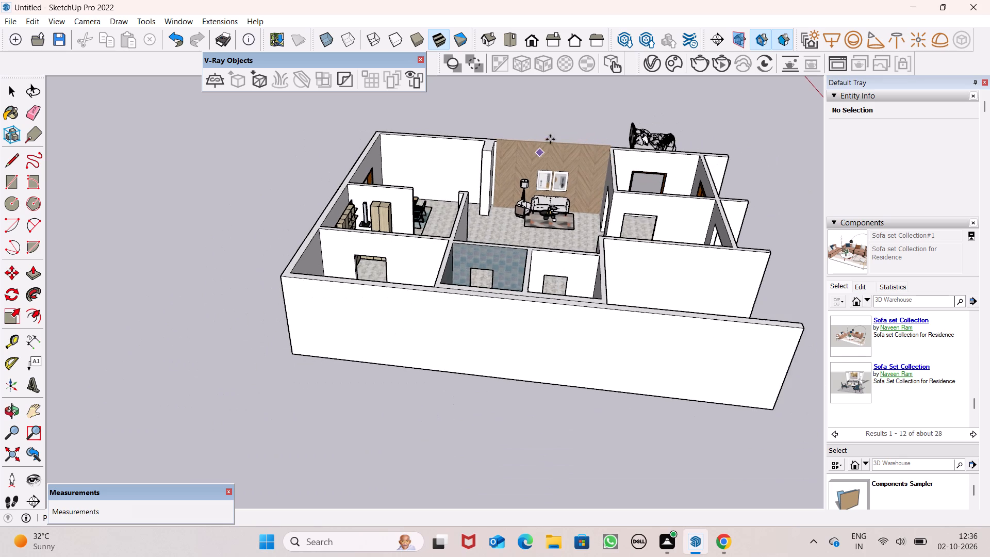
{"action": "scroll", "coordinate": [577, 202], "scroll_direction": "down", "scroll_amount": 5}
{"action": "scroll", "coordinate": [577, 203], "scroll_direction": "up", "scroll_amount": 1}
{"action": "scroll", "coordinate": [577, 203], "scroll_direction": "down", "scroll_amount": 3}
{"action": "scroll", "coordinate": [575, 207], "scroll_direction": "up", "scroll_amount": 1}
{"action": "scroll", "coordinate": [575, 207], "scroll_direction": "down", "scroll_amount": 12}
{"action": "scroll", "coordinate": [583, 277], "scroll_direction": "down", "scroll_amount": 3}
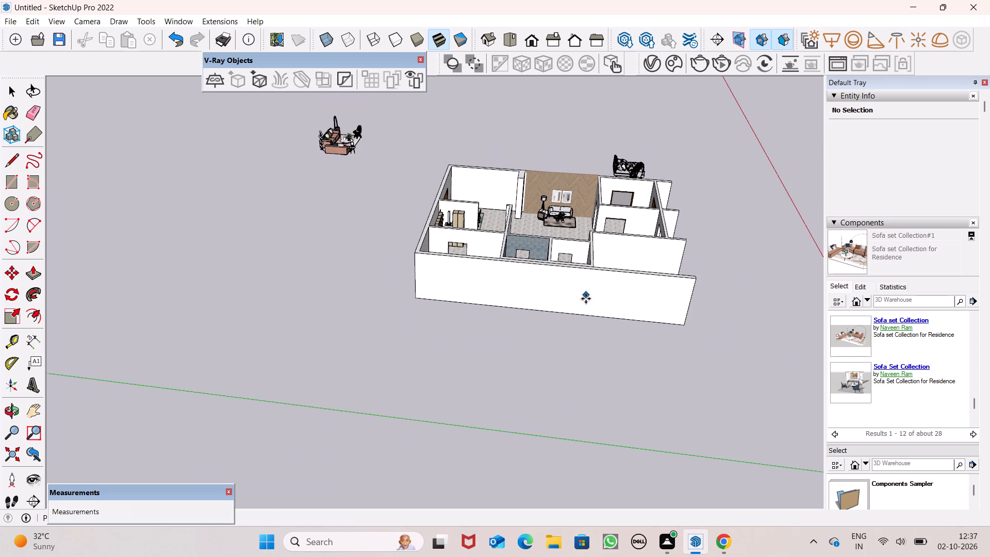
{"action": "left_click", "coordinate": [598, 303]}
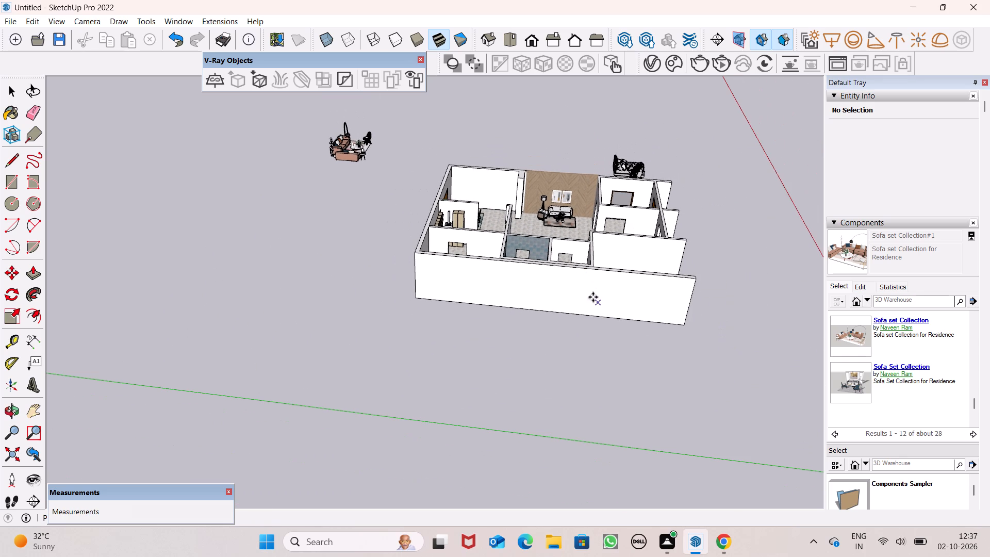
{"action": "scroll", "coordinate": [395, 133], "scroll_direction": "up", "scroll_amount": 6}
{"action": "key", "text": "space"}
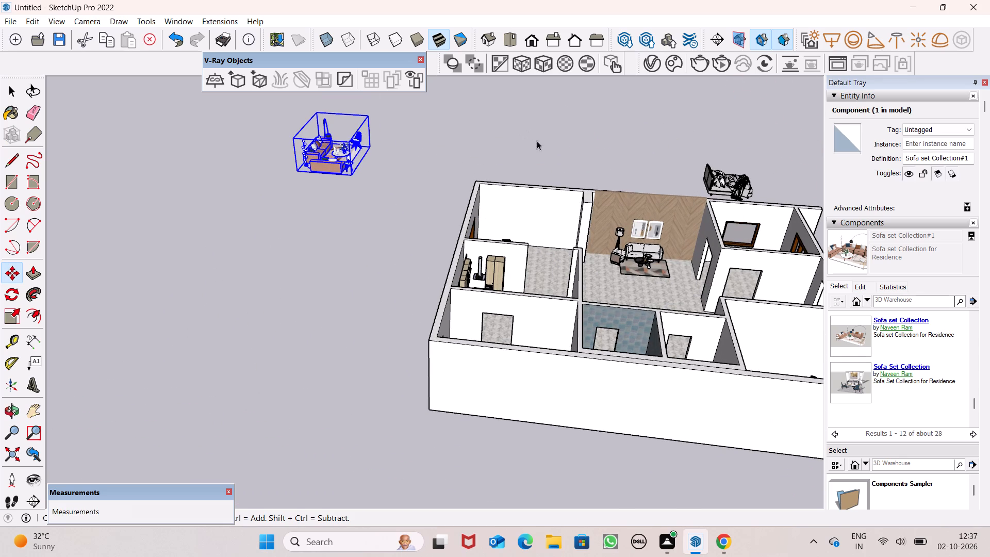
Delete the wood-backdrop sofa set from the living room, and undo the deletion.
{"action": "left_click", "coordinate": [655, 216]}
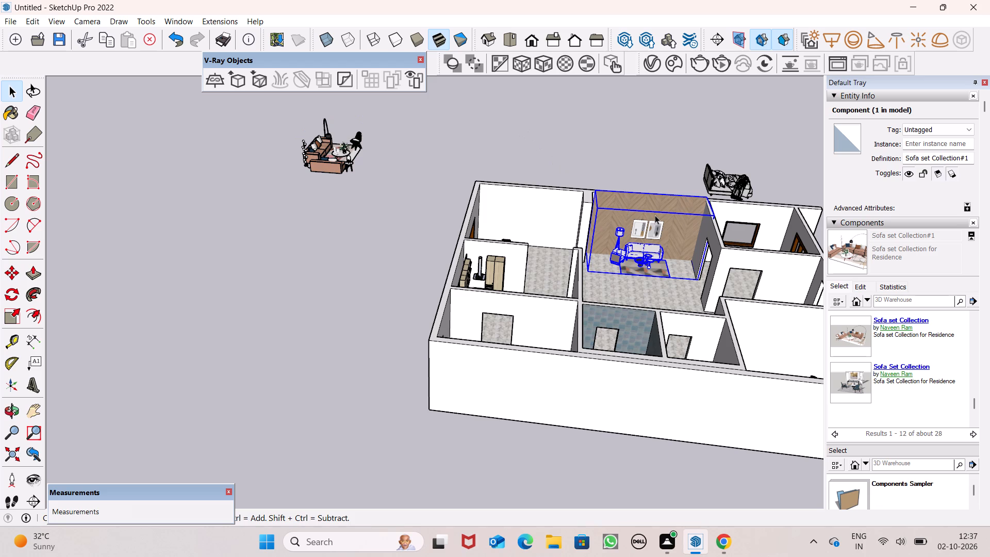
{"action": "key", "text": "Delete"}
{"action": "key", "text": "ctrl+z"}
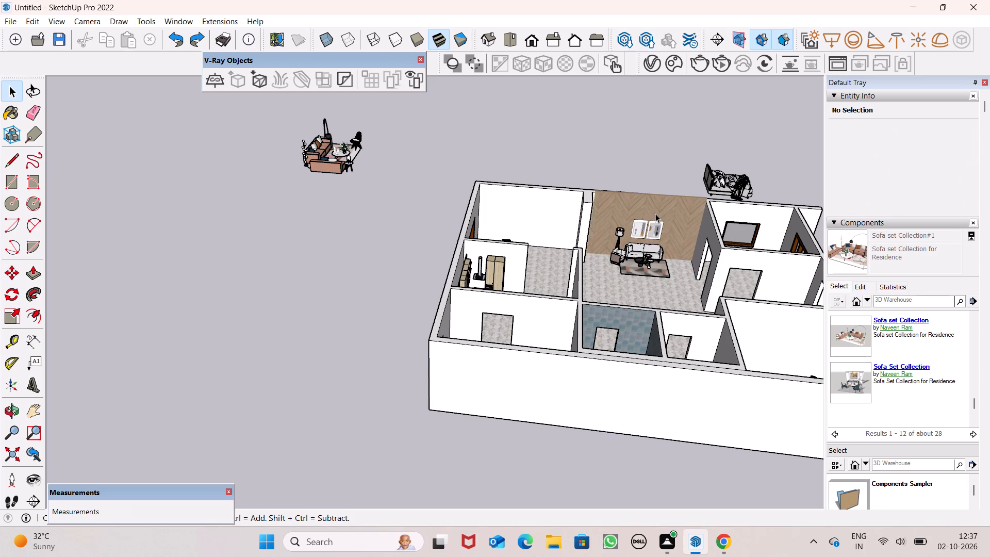
Undo the terracotta collection's placement and the wood-backdrop sofa set's scaling and moves, back to its spot outside the house.
{"action": "key", "text": "ctrl+z"}
{"action": "key", "text": "ctrl+z"}
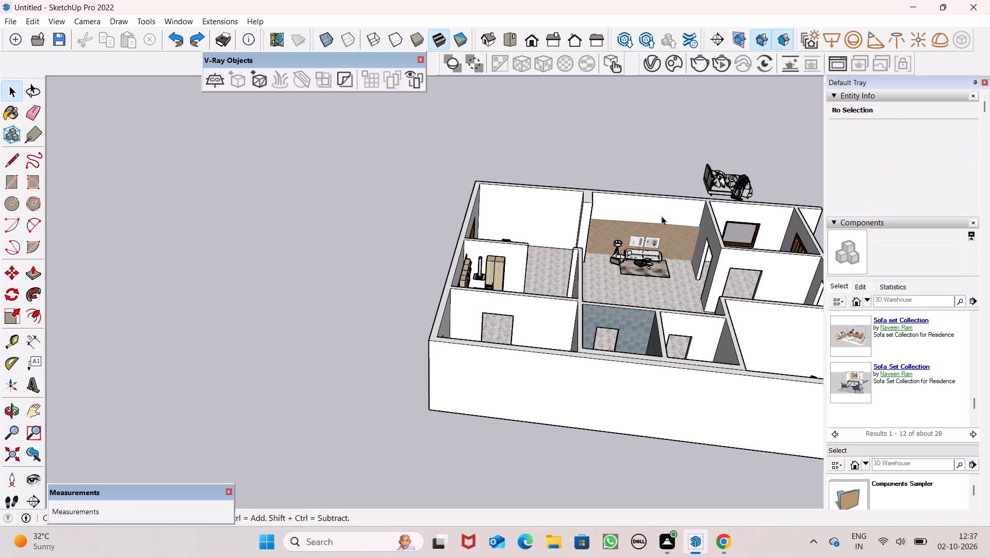
{"action": "key", "text": "ctrl+z"}
{"action": "scroll", "coordinate": [667, 265], "scroll_direction": "down", "scroll_amount": 6}
{"action": "scroll", "coordinate": [656, 312], "scroll_direction": "down", "scroll_amount": 5}
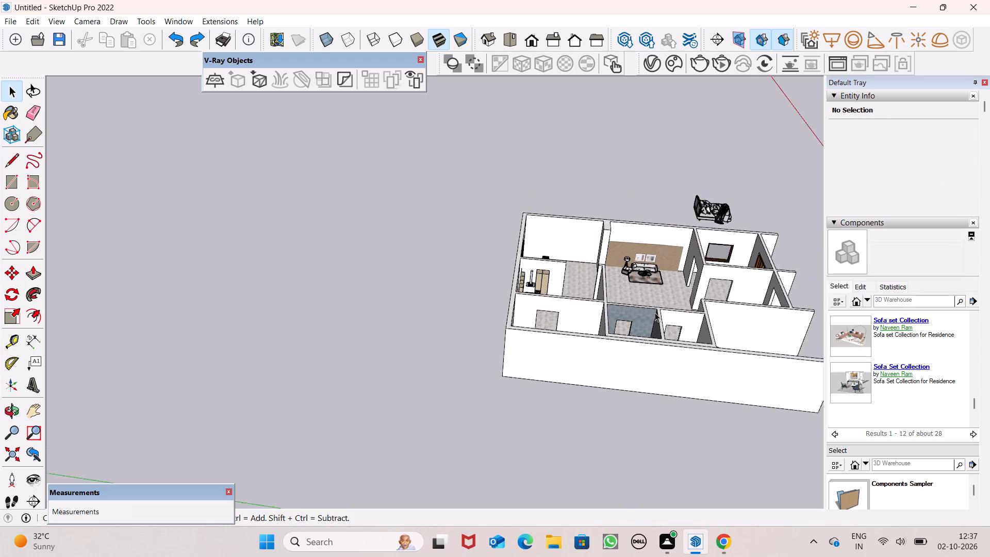
{"action": "scroll", "coordinate": [655, 313], "scroll_direction": "down", "scroll_amount": 4}
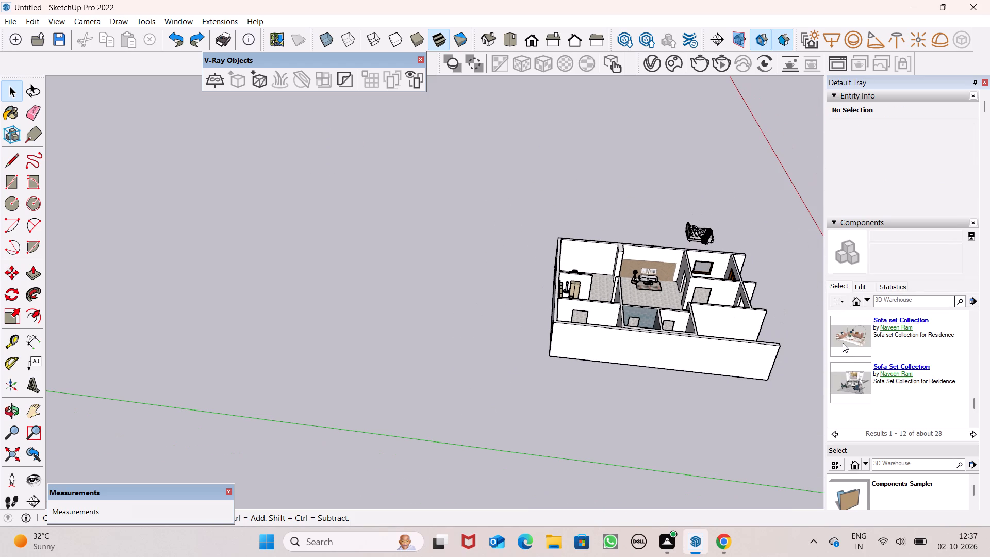
{"action": "key", "text": "ctrl+z"}
{"action": "key", "text": "ctrl+z"}
{"action": "key", "text": "ctrl+z"}
{"action": "type", "text": "zz"}
{"action": "key", "text": "ctrl+z"}
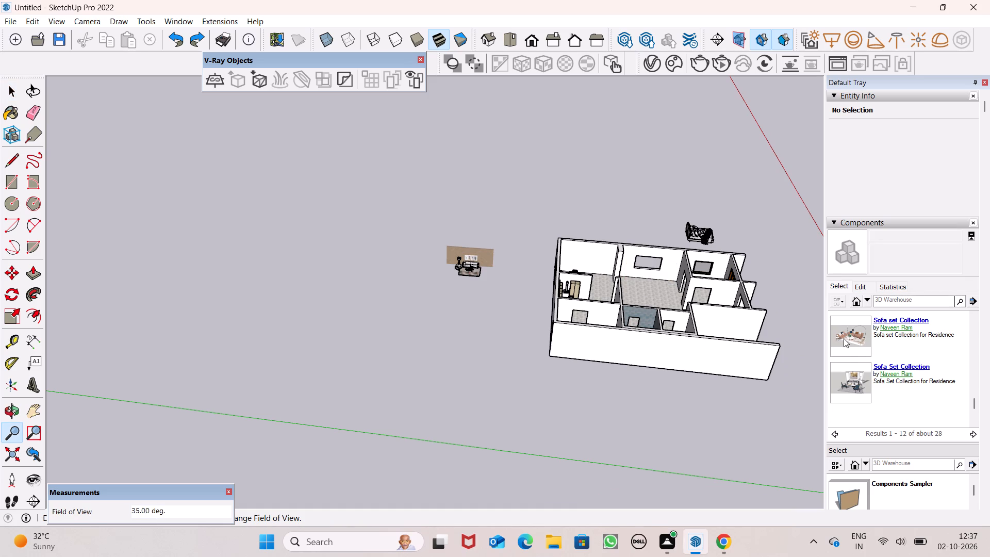
{"action": "key", "text": "ctrl+z"}
Delete the wood-backdrop sofa set standing outside the house.
{"action": "left_click", "coordinate": [489, 259]}
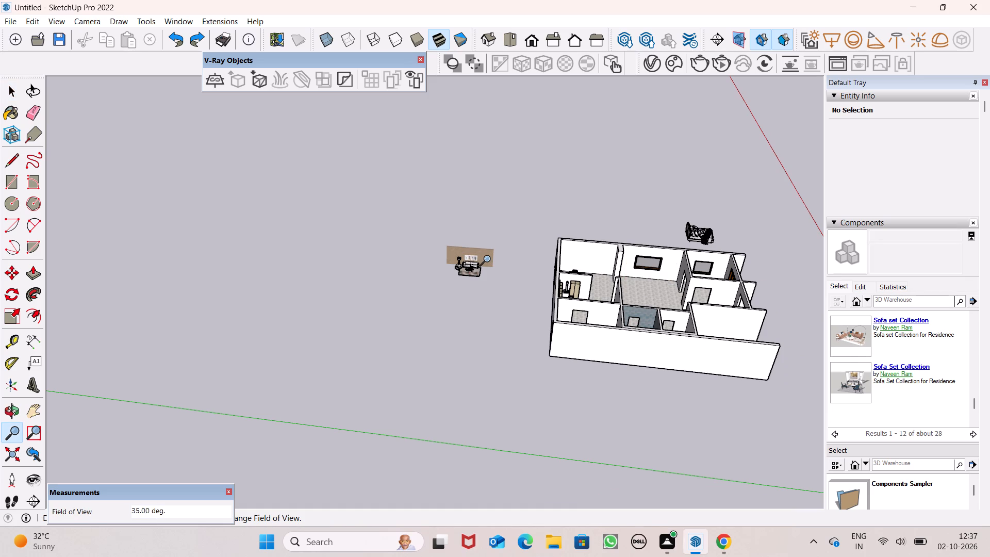
{"action": "key", "text": "space"}
{"action": "key", "text": "space"}
{"action": "left_click", "coordinate": [484, 256]}
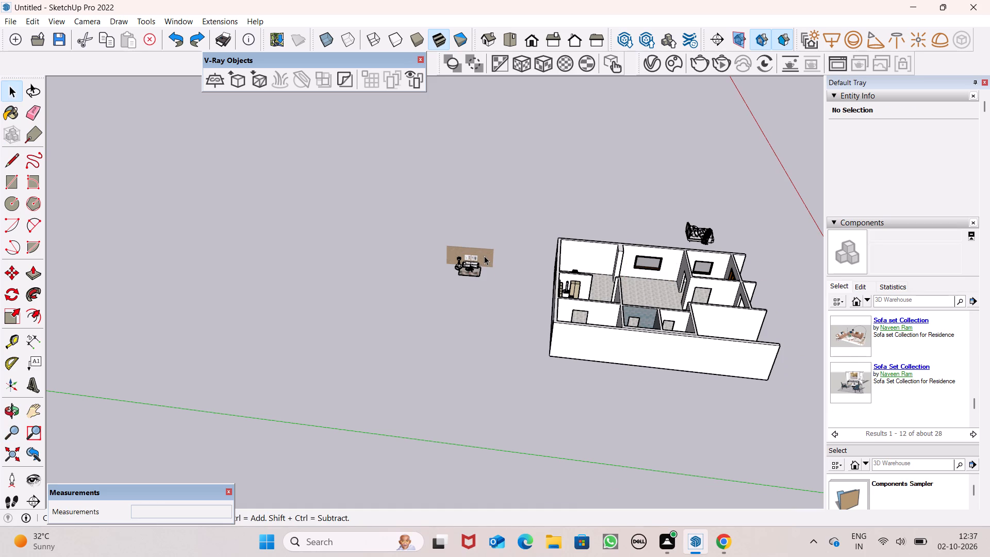
{"action": "key", "text": "Delete"}
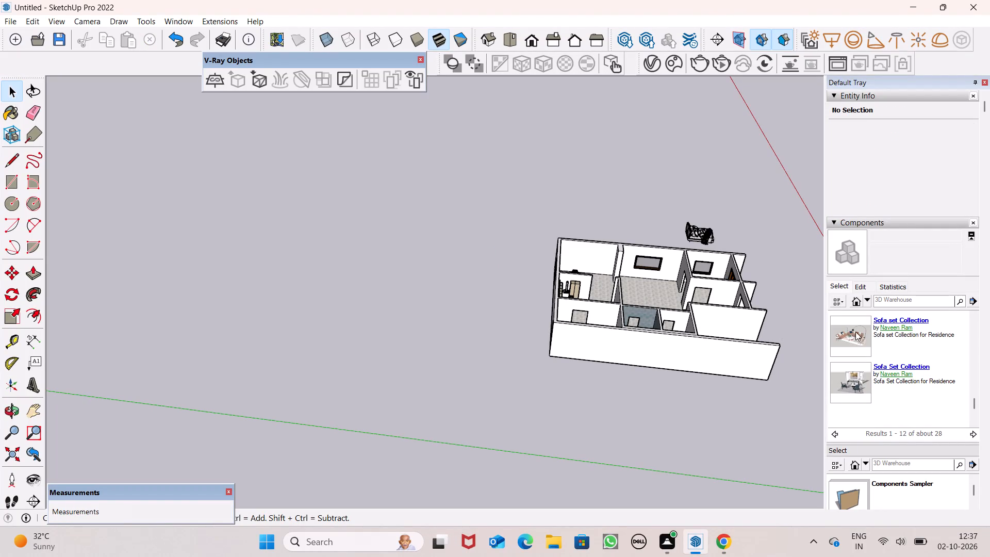
Load the terracotta Sofa set Collection model again from the 3D Warehouse results.
{"action": "left_click", "coordinate": [855, 332]}
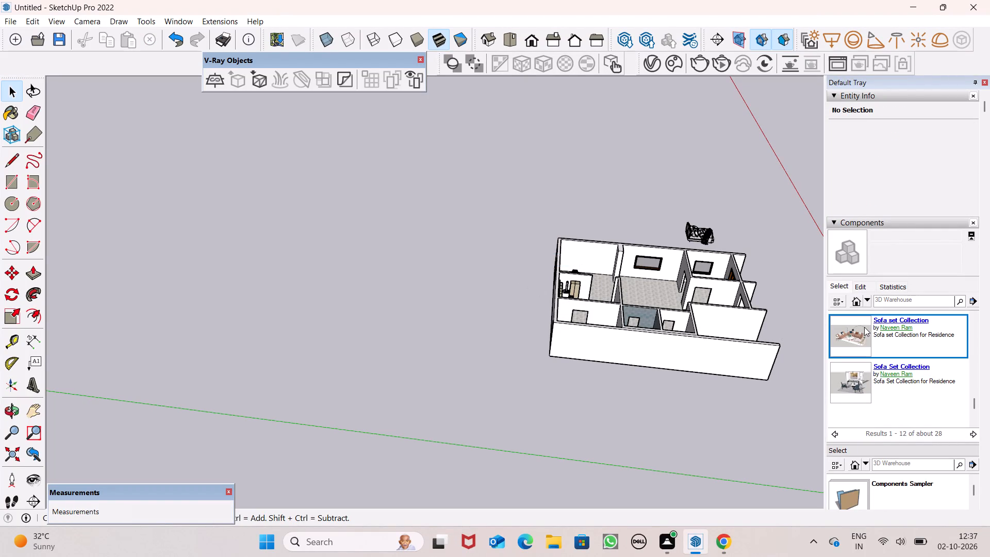
{"action": "left_click", "coordinate": [846, 342]}
{"action": "scroll", "coordinate": [863, 302], "scroll_direction": "up", "scroll_amount": 7}
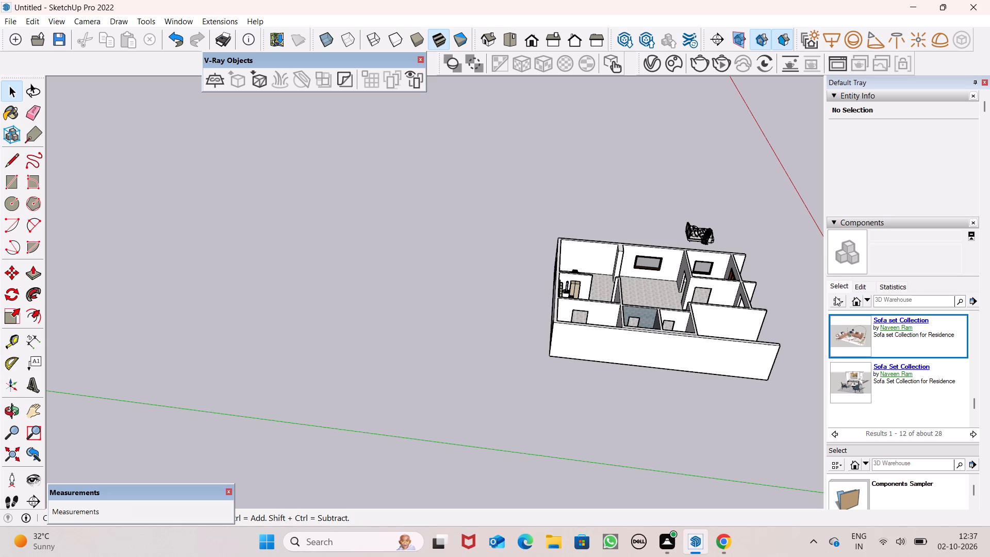
{"action": "left_click", "coordinate": [855, 340]}
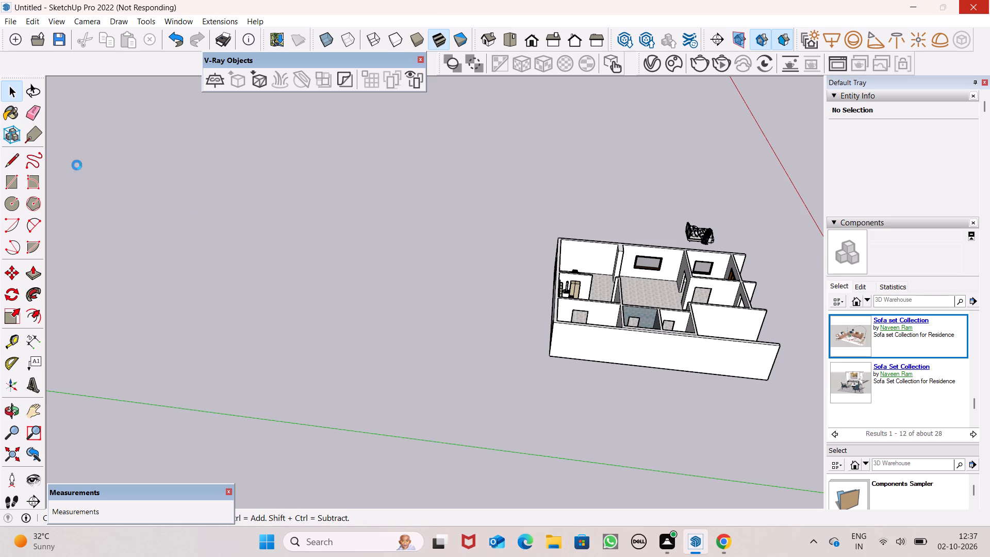
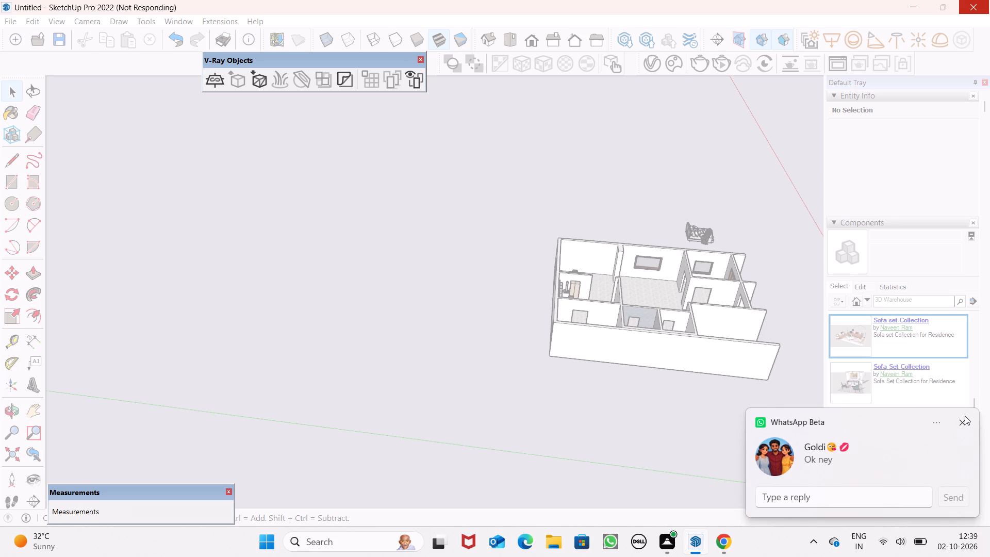
Dismiss the WhatsApp message notification covering the component results.
{"action": "left_click", "coordinate": [956, 424]}
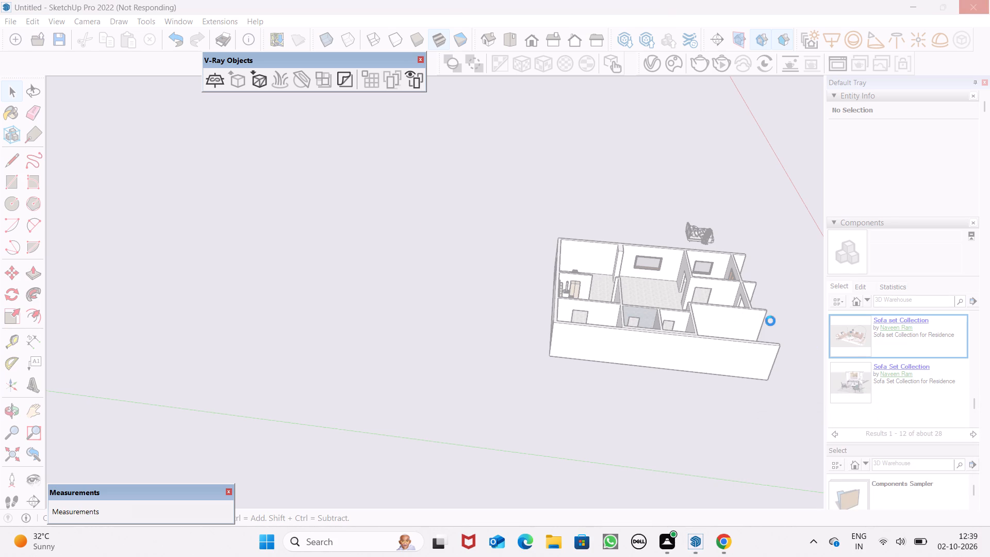
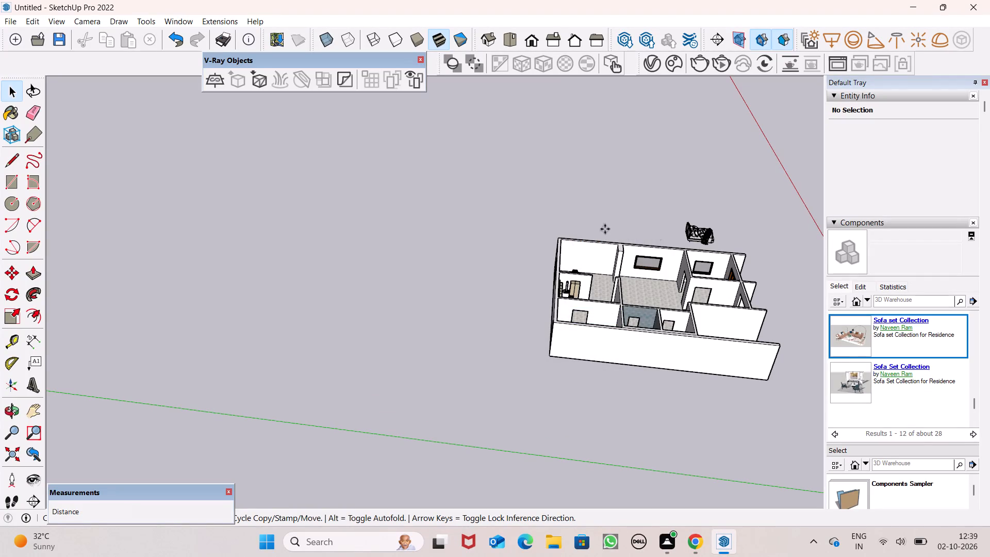
Place the Sofa set Collection component in the empty space outside the house model.
{"action": "left_click", "coordinate": [844, 252]}
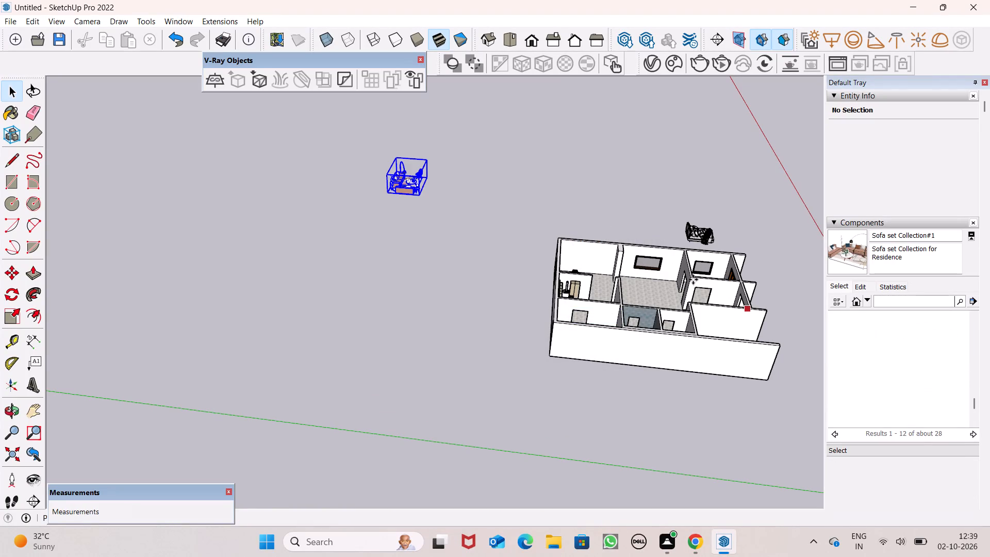
{"action": "key", "text": "space"}
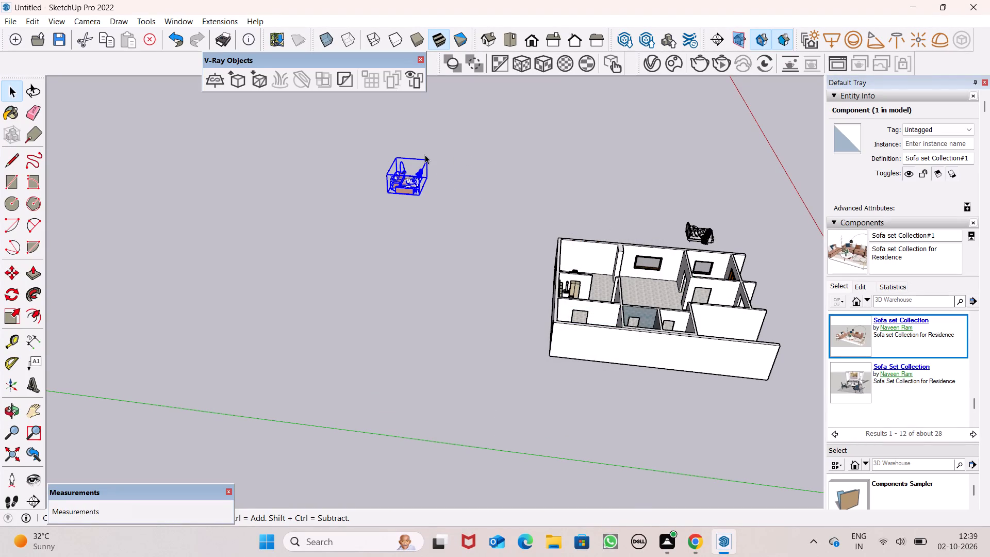
Rotate the terracotta sofa set 90 degrees on the ground plane.
{"action": "scroll", "coordinate": [425, 155], "scroll_direction": "up", "scroll_amount": 7}
{"action": "left_click", "coordinate": [453, 184]}
{"action": "left_click", "coordinate": [419, 188]}
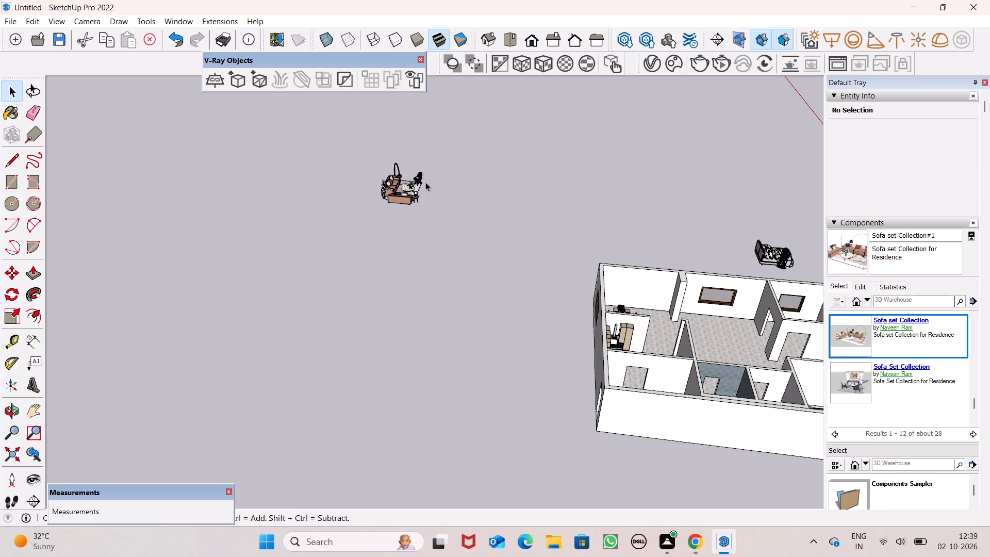
{"action": "left_click", "coordinate": [5, 289]}
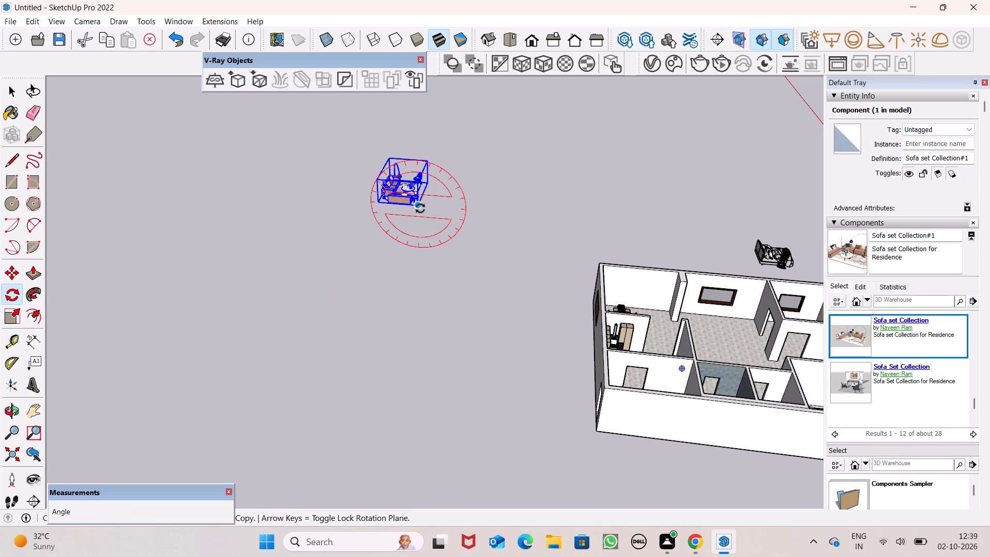
{"action": "left_click", "coordinate": [424, 218]}
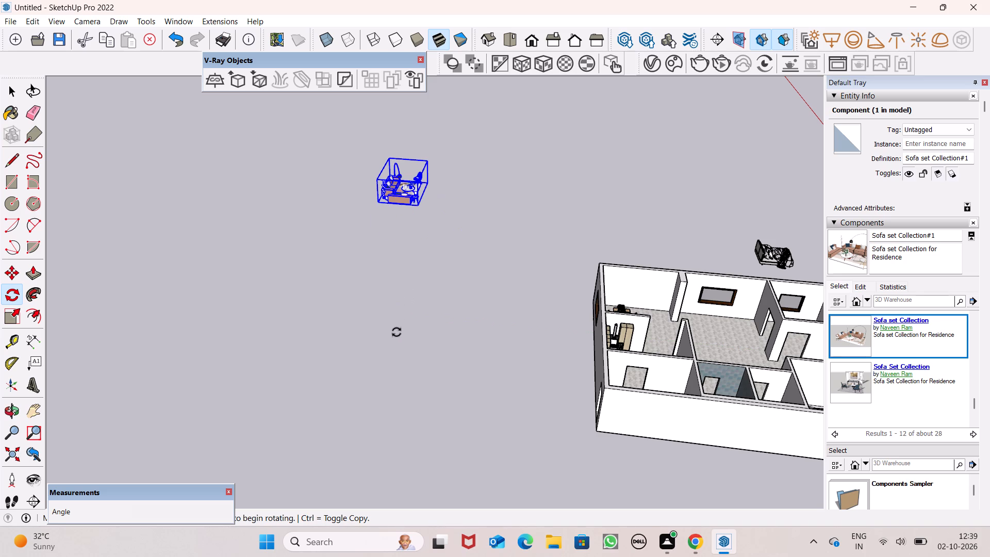
{"action": "left_click", "coordinate": [374, 351]}
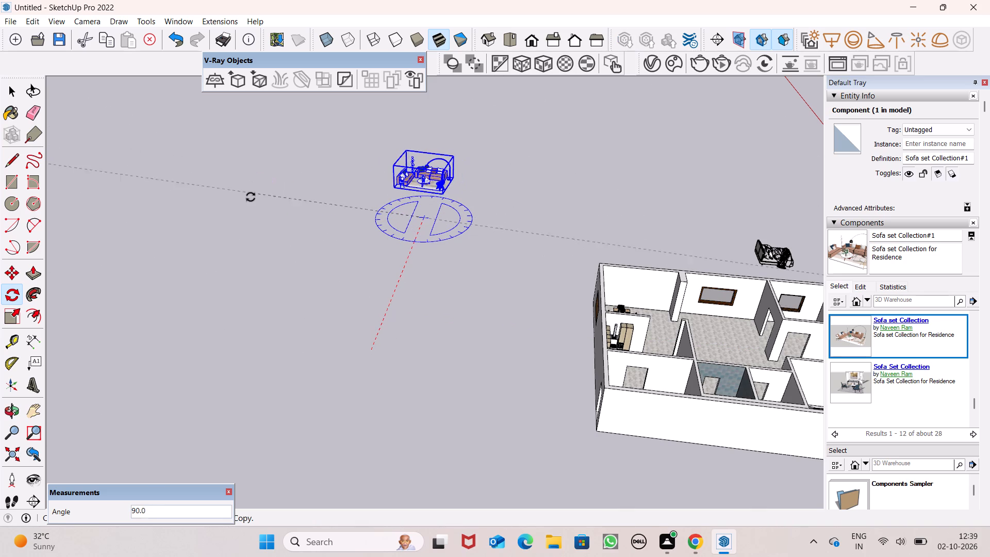
{"action": "left_click", "coordinate": [250, 198]}
{"action": "key", "text": "space"}
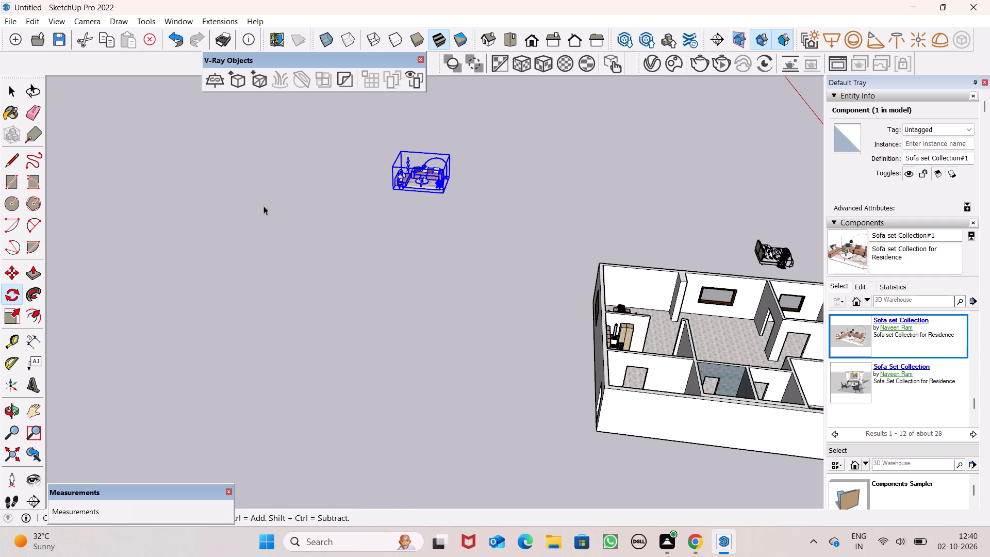
{"action": "key", "text": "space"}
Move the sofa set from outside the house into the living room, in front of the window wall.
{"action": "scroll", "coordinate": [277, 206], "scroll_direction": "down", "scroll_amount": 3}
{"action": "key", "text": "m"}
{"action": "key", "text": "Return"}
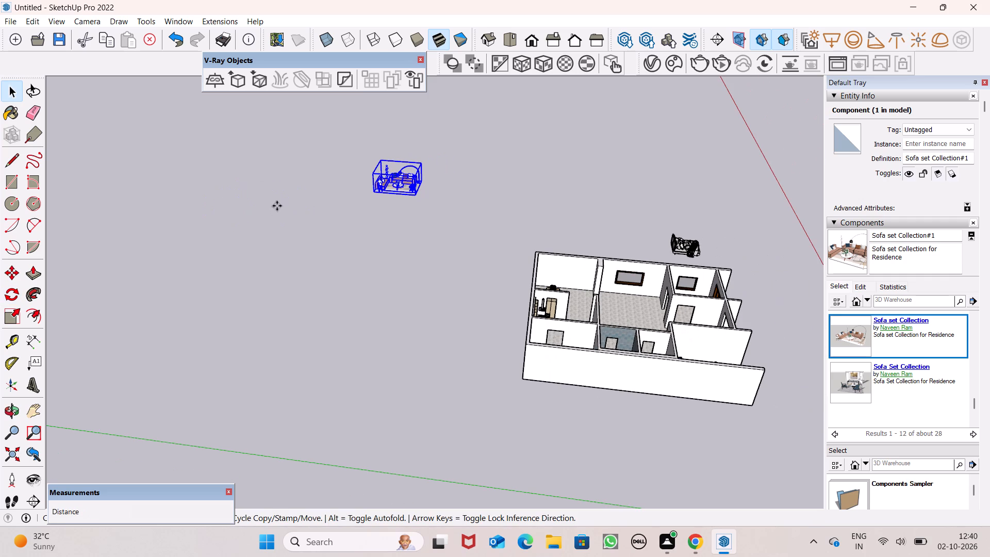
{"action": "left_click_drag", "start_coordinate": [417, 195], "coordinate": [577, 287]}
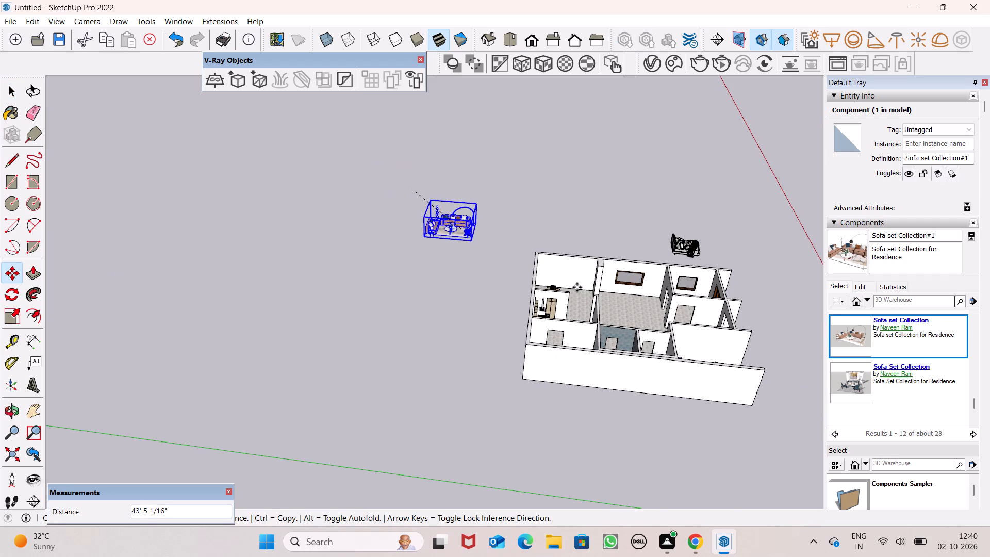
{"action": "left_click_drag", "start_coordinate": [577, 287], "coordinate": [695, 320]}
{"action": "left_click_drag", "start_coordinate": [695, 319], "coordinate": [658, 303]}
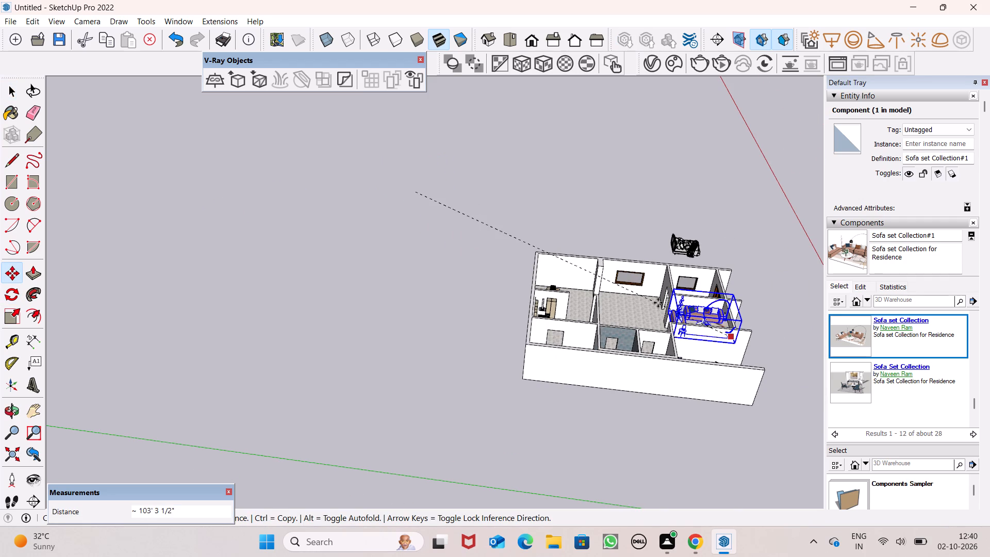
{"action": "left_click_drag", "start_coordinate": [658, 303], "coordinate": [647, 306]}
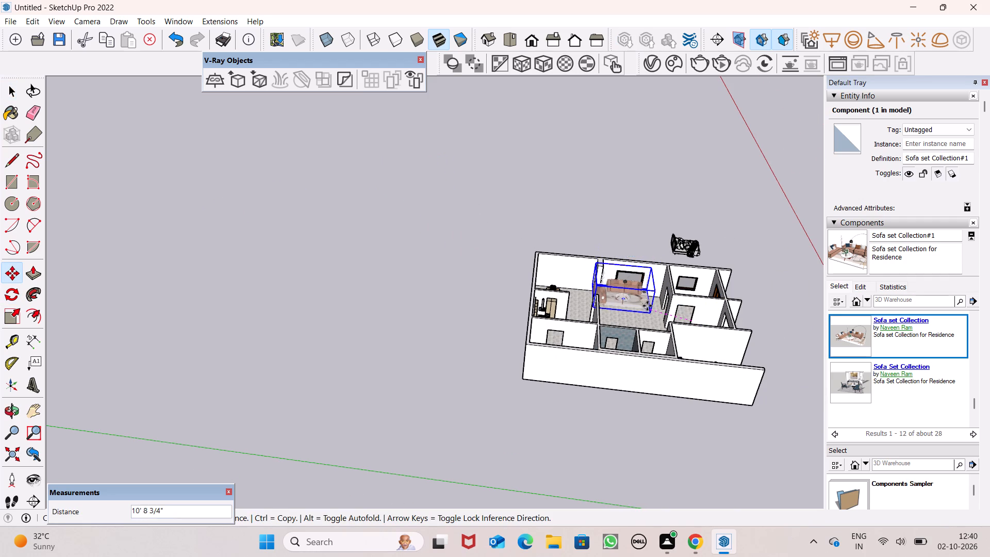
{"action": "left_click_drag", "start_coordinate": [647, 306], "coordinate": [657, 318]}
Fine-tune the sofa set's position so its back corner sits at the window wall beside the projecting pillar.
{"action": "scroll", "coordinate": [666, 280], "scroll_direction": "up", "scroll_amount": 1}
{"action": "scroll", "coordinate": [666, 279], "scroll_direction": "down", "scroll_amount": 1}
{"action": "scroll", "coordinate": [666, 279], "scroll_direction": "up", "scroll_amount": 15}
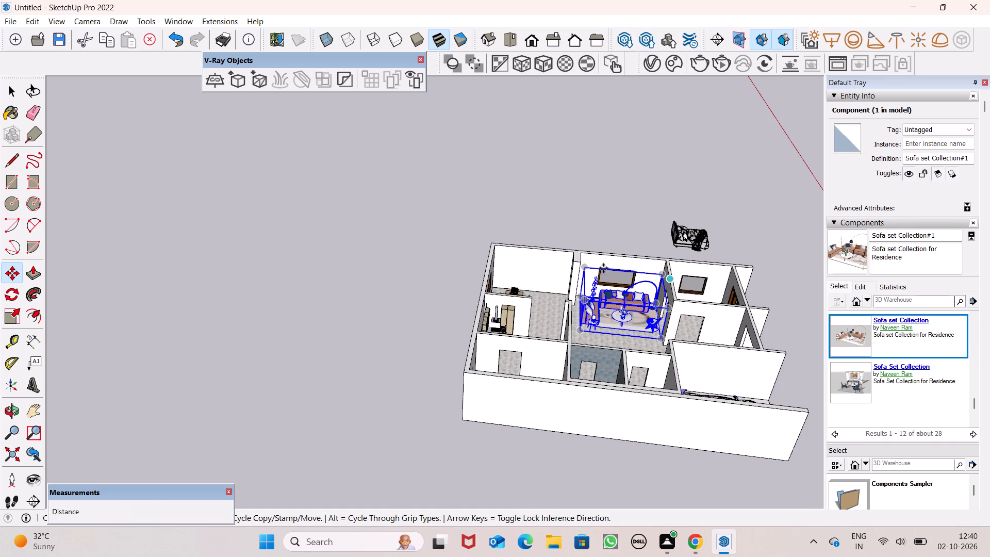
{"action": "scroll", "coordinate": [597, 278], "scroll_direction": "up", "scroll_amount": 10}
{"action": "scroll", "coordinate": [586, 313], "scroll_direction": "down", "scroll_amount": 1}
{"action": "scroll", "coordinate": [586, 313], "scroll_direction": "up", "scroll_amount": 14}
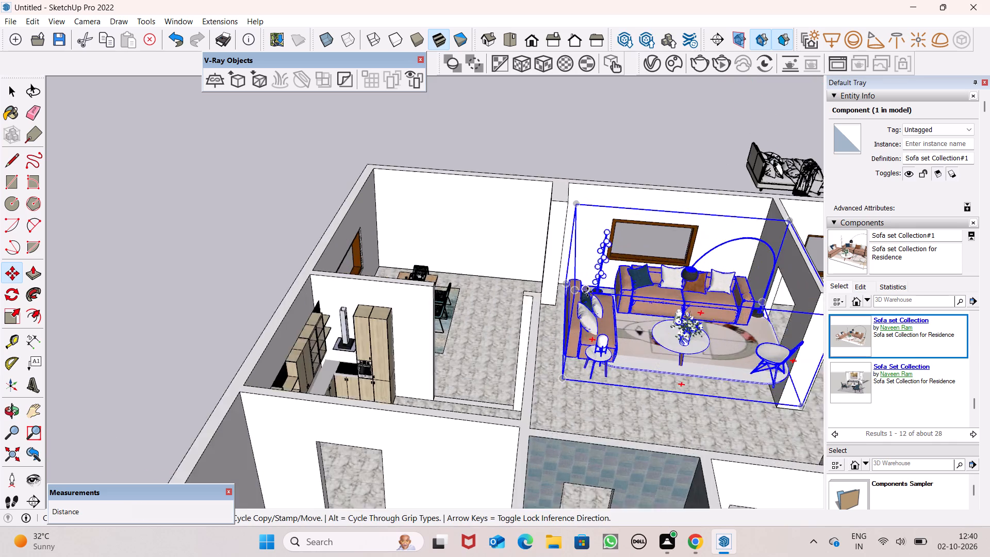
{"action": "scroll", "coordinate": [587, 292], "scroll_direction": "up", "scroll_amount": 2}
{"action": "scroll", "coordinate": [544, 257], "scroll_direction": "up", "scroll_amount": 9}
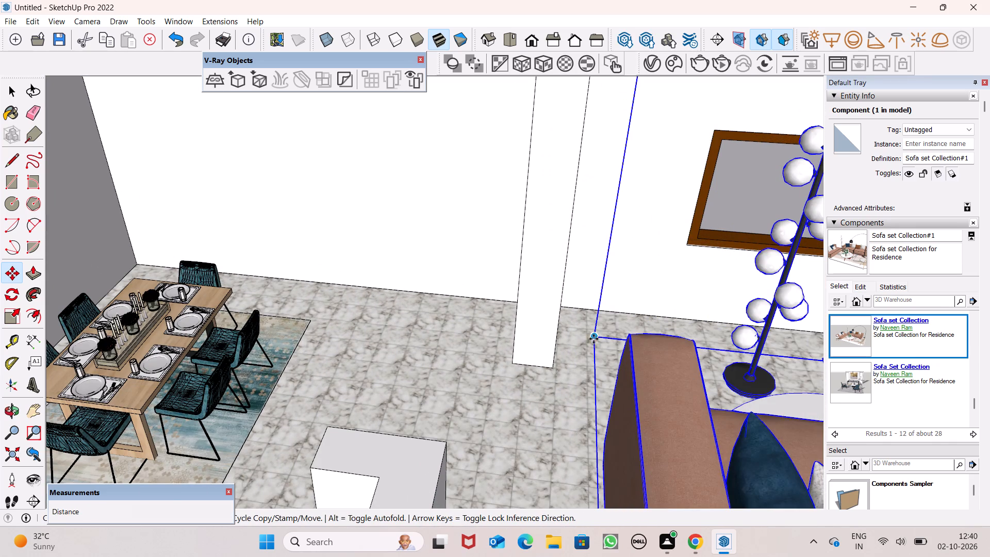
{"action": "left_click_drag", "start_coordinate": [593, 336], "coordinate": [566, 307]}
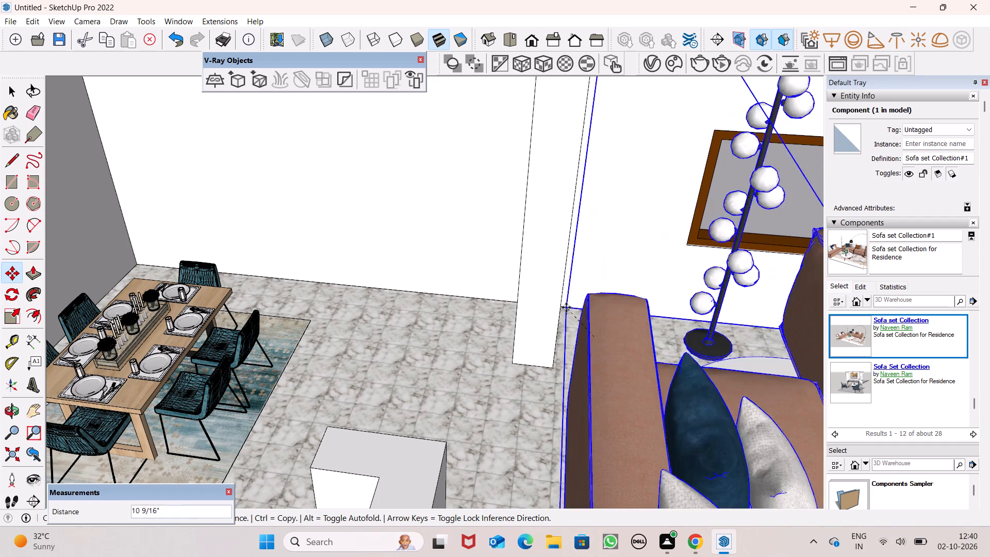
{"action": "left_click_drag", "start_coordinate": [566, 307], "coordinate": [569, 301]}
{"action": "scroll", "coordinate": [574, 304], "scroll_direction": "up", "scroll_amount": 10}
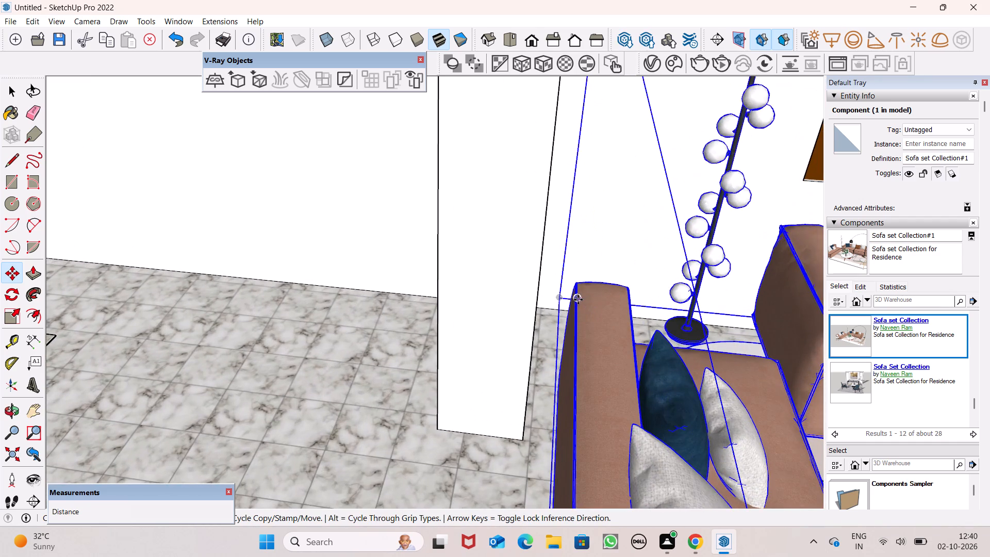
{"action": "scroll", "coordinate": [578, 300], "scroll_direction": "up", "scroll_amount": 7}
{"action": "scroll", "coordinate": [534, 300], "scroll_direction": "up", "scroll_amount": 8}
{"action": "left_click_drag", "start_coordinate": [576, 296], "coordinate": [571, 325]}
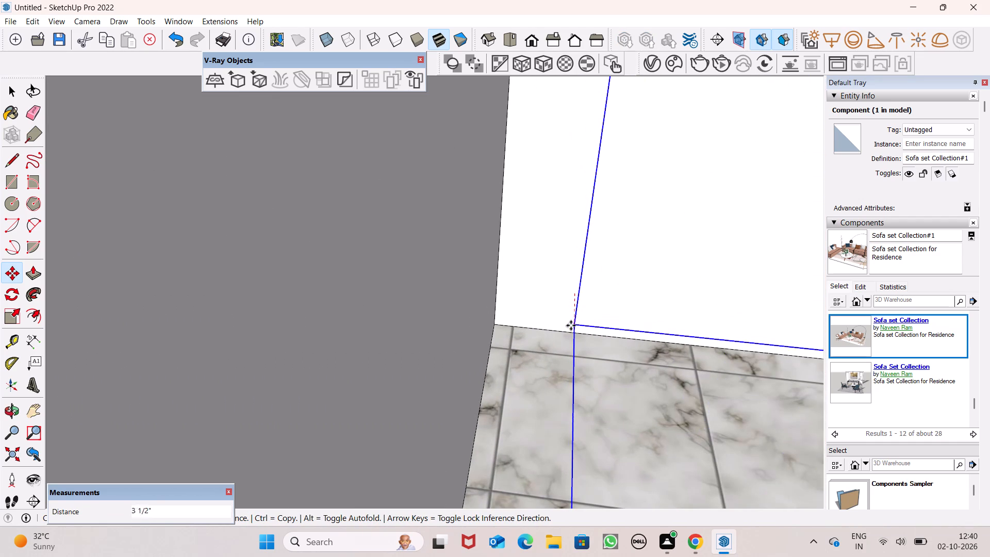
{"action": "left_click_drag", "start_coordinate": [571, 325], "coordinate": [558, 329]}
Scale the sofa set along the red axis, stretching it along the window wall toward the adjoining room's partition.
{"action": "scroll", "coordinate": [548, 299], "scroll_direction": "down", "scroll_amount": 3}
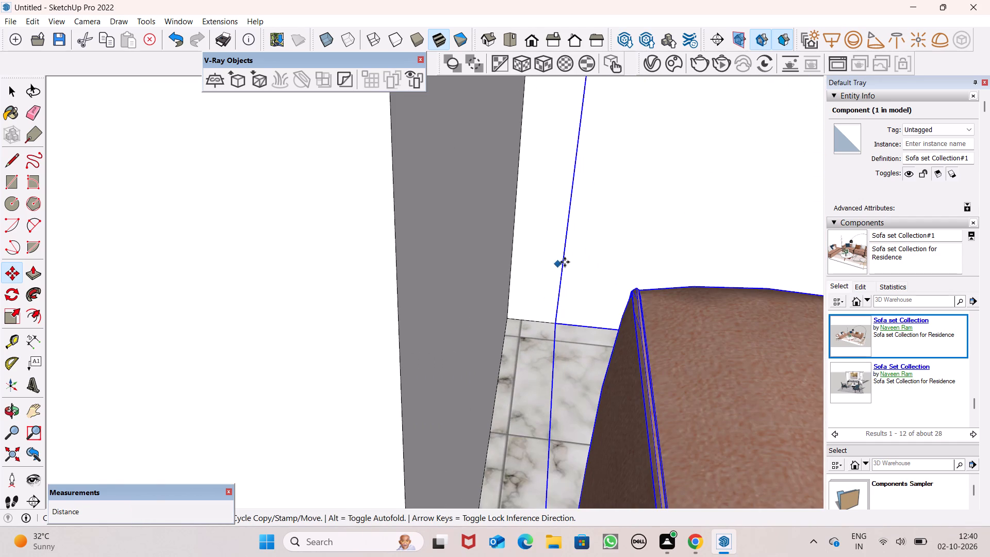
{"action": "scroll", "coordinate": [581, 249], "scroll_direction": "down", "scroll_amount": 16}
{"action": "scroll", "coordinate": [619, 256], "scroll_direction": "down", "scroll_amount": 12}
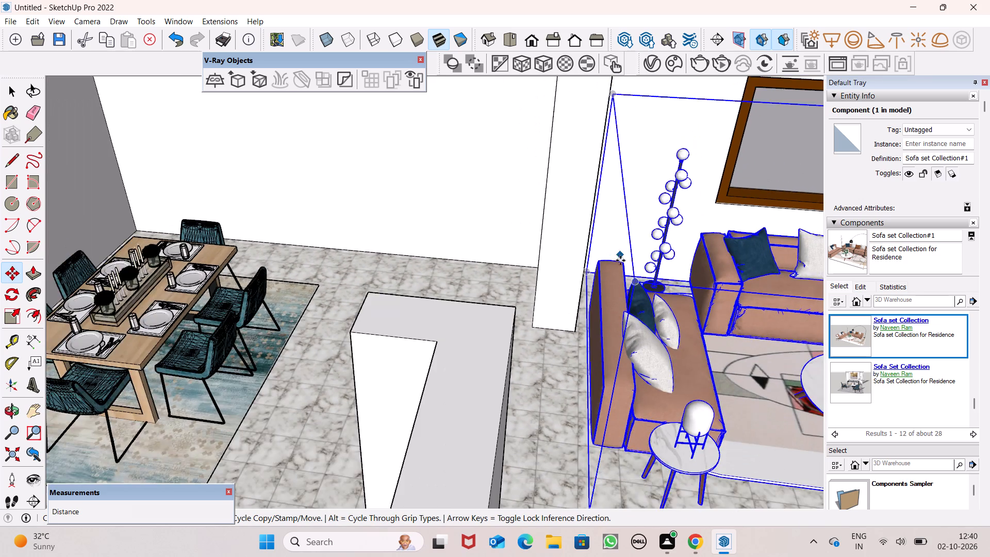
{"action": "scroll", "coordinate": [622, 258], "scroll_direction": "down", "scroll_amount": 20}
{"action": "scroll", "coordinate": [621, 256], "scroll_direction": "down", "scroll_amount": 5}
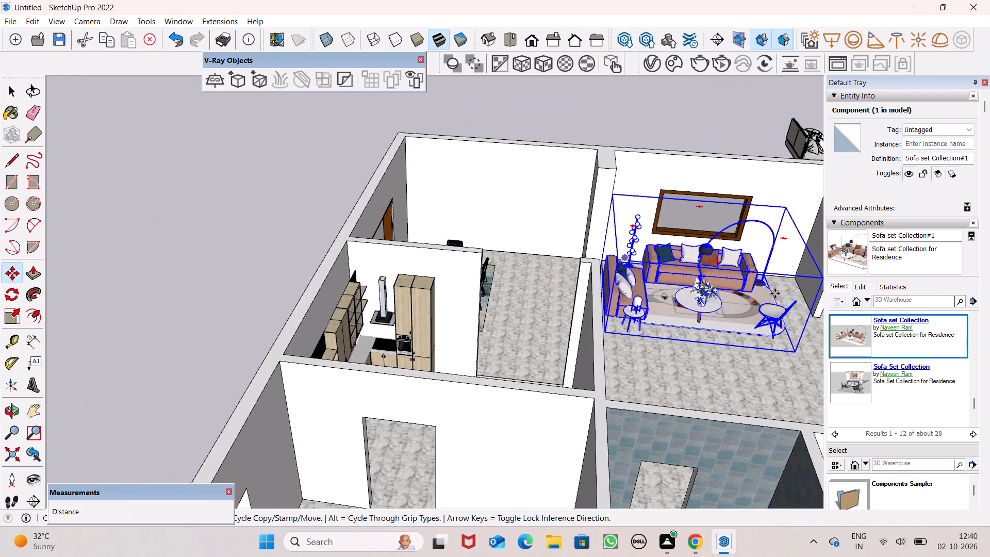
{"action": "middle_click_drag", "start_coordinate": [786, 305], "coordinate": [601, 246]}
{"action": "scroll", "coordinate": [611, 241], "scroll_direction": "down", "scroll_amount": 8}
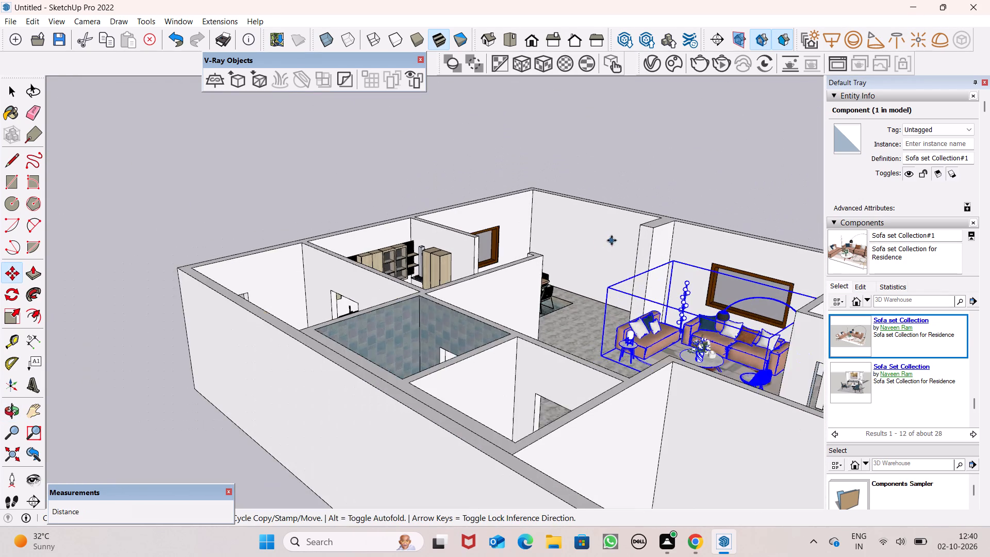
{"action": "scroll", "coordinate": [612, 240], "scroll_direction": "down", "scroll_amount": 2}
{"action": "middle_click_drag", "start_coordinate": [764, 308], "coordinate": [821, 382]}
{"action": "scroll", "coordinate": [742, 291], "scroll_direction": "up", "scroll_amount": 5}
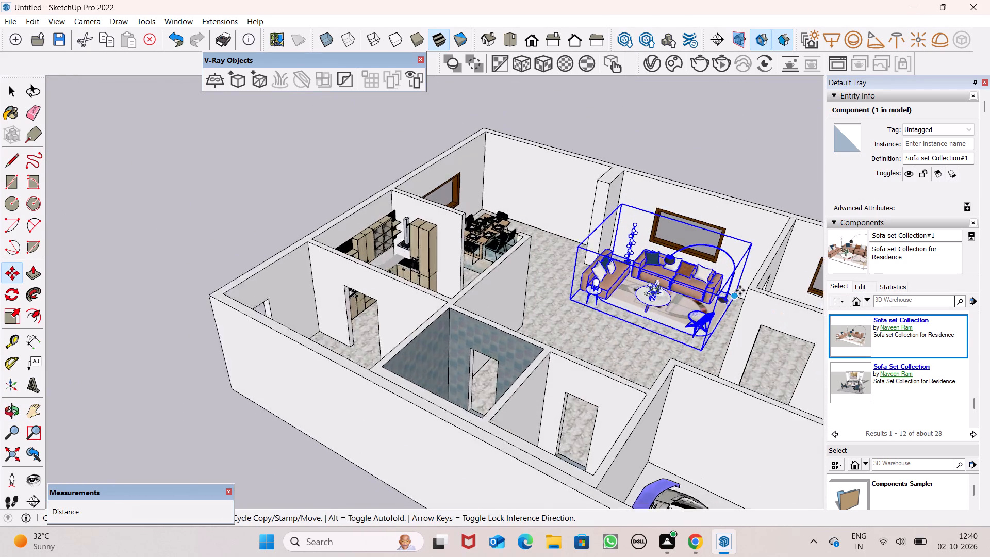
{"action": "scroll", "coordinate": [740, 290], "scroll_direction": "up", "scroll_amount": 14}
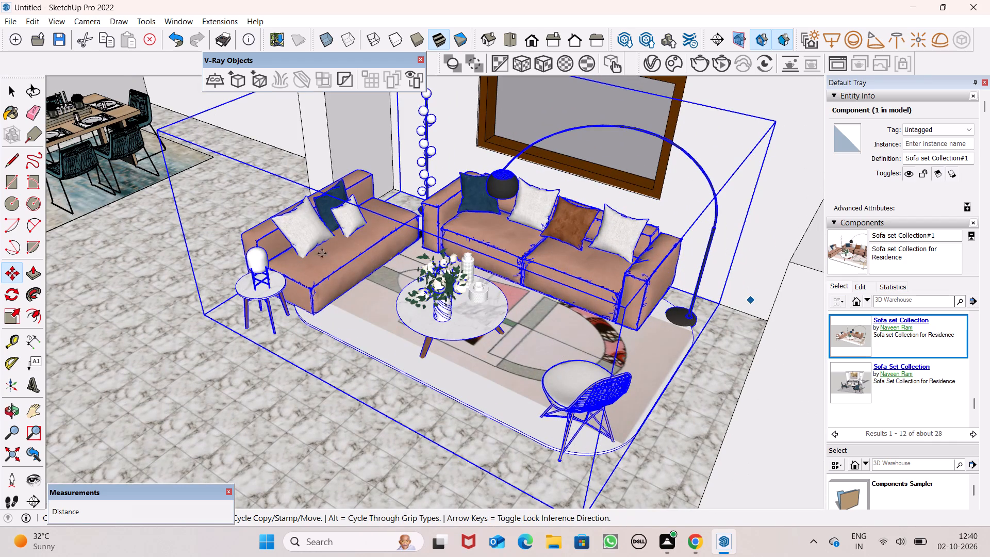
{"action": "left_click", "coordinate": [9, 322]}
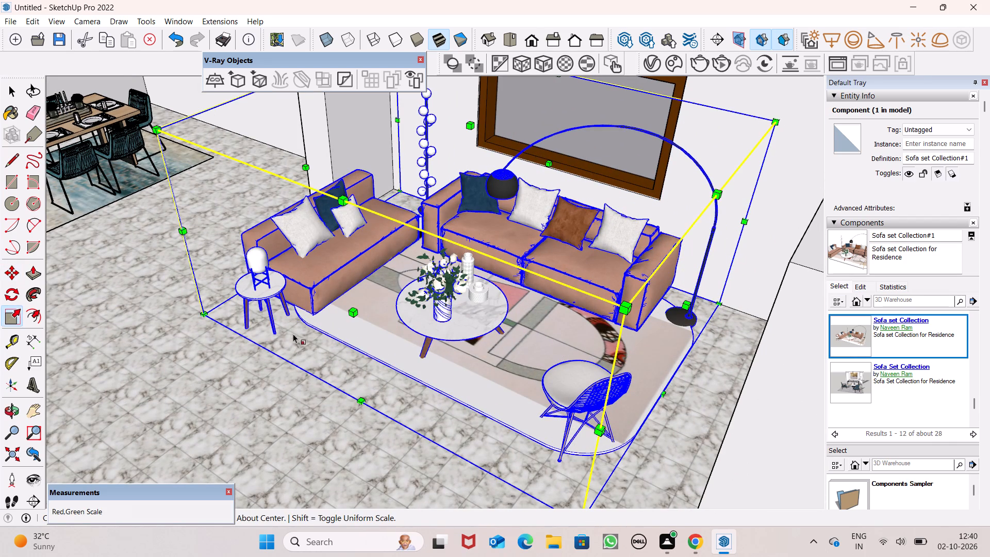
{"action": "left_click_drag", "start_coordinate": [690, 308], "coordinate": [761, 351]}
{"action": "scroll", "coordinate": [701, 290], "scroll_direction": "down", "scroll_amount": 15}
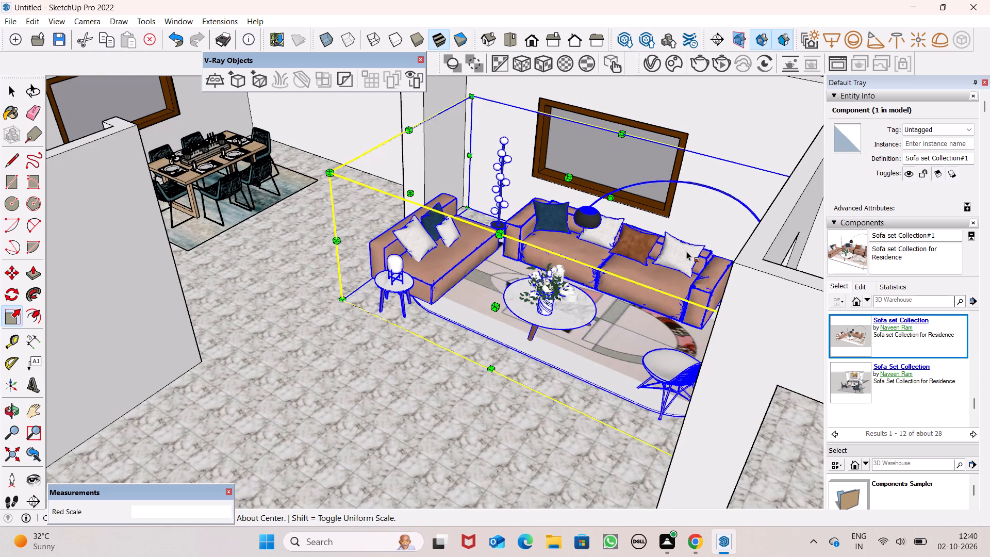
{"action": "scroll", "coordinate": [696, 202], "scroll_direction": "down", "scroll_amount": 8}
{"action": "middle_click_drag", "start_coordinate": [692, 210], "coordinate": [713, 203]}
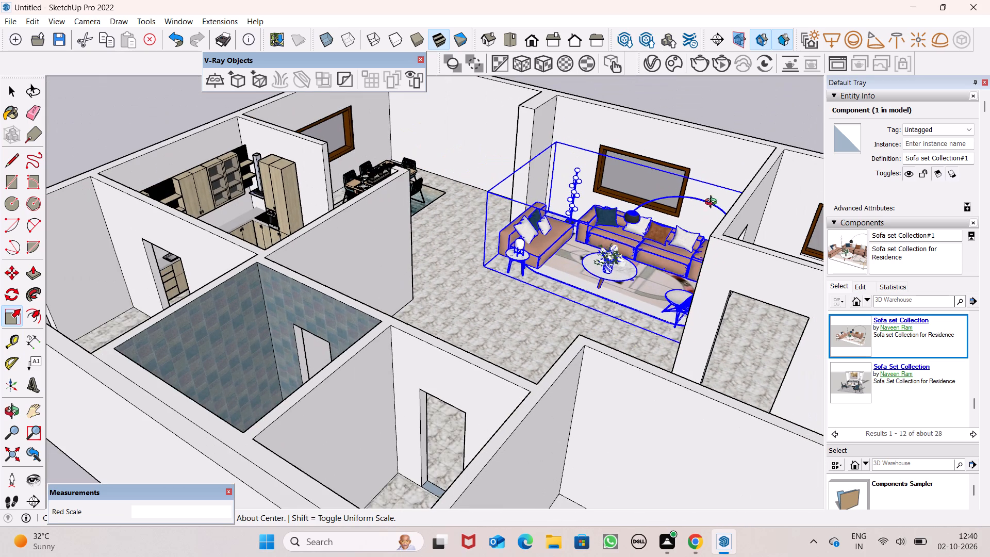
{"action": "middle_click_drag", "start_coordinate": [713, 203], "coordinate": [731, 190]}
{"action": "key", "text": "space"}
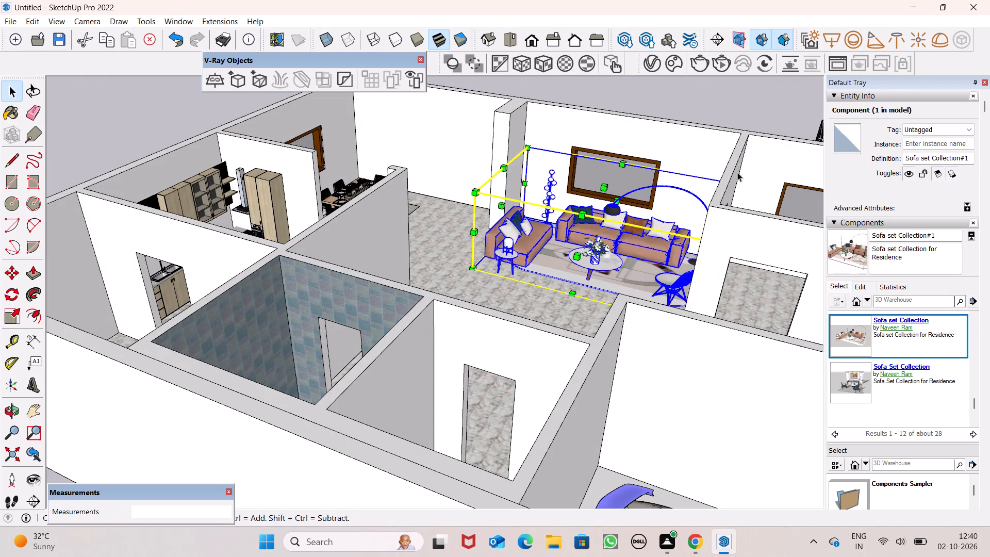
{"action": "key", "text": "space"}
{"action": "left_click", "coordinate": [750, 113]}
{"action": "key", "text": "space"}
Examine the whole furnished house model from the garage side to check the sofa set's placement.
{"action": "scroll", "coordinate": [748, 114], "scroll_direction": "down", "scroll_amount": 5}
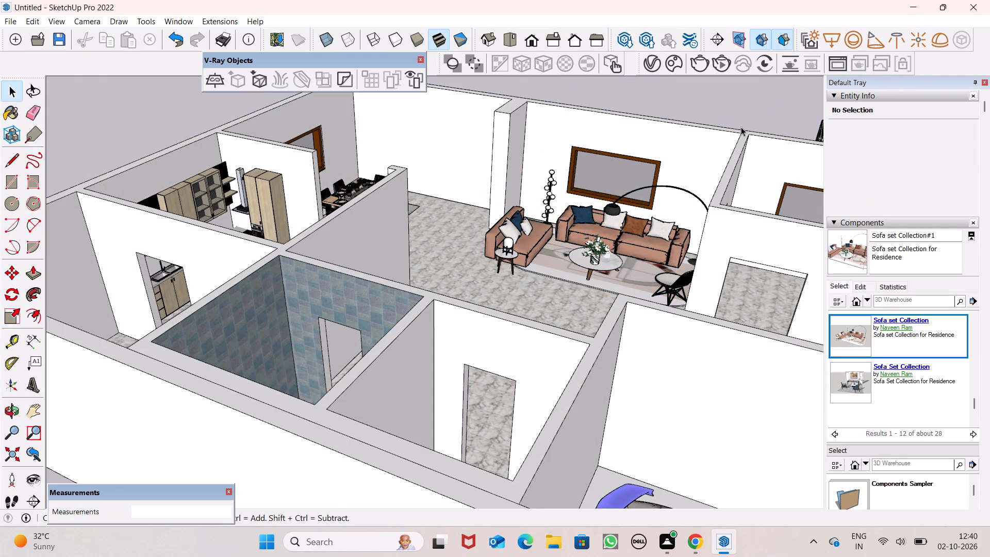
{"action": "scroll", "coordinate": [741, 127], "scroll_direction": "down", "scroll_amount": 1}
{"action": "scroll", "coordinate": [605, 171], "scroll_direction": "down", "scroll_amount": 11}
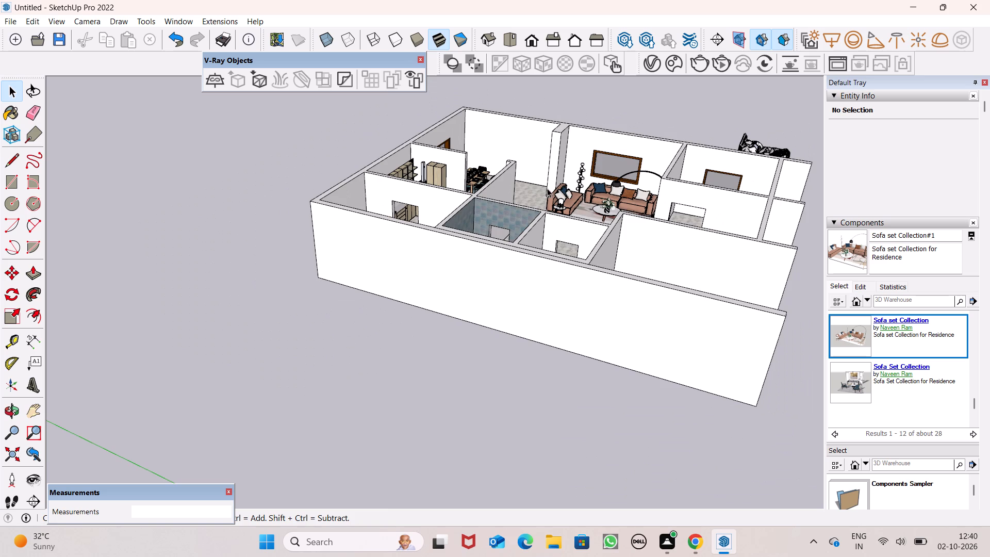
{"action": "scroll", "coordinate": [550, 181], "scroll_direction": "down", "scroll_amount": 5}
{"action": "middle_click_drag", "start_coordinate": [618, 207], "coordinate": [388, 250]}
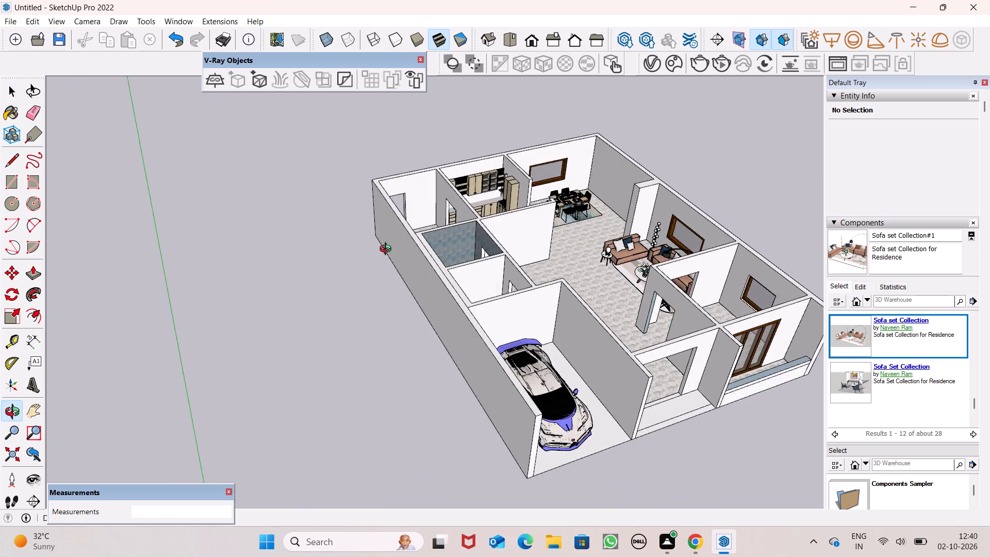
{"action": "middle_click_drag", "start_coordinate": [388, 250], "coordinate": [317, 243]}
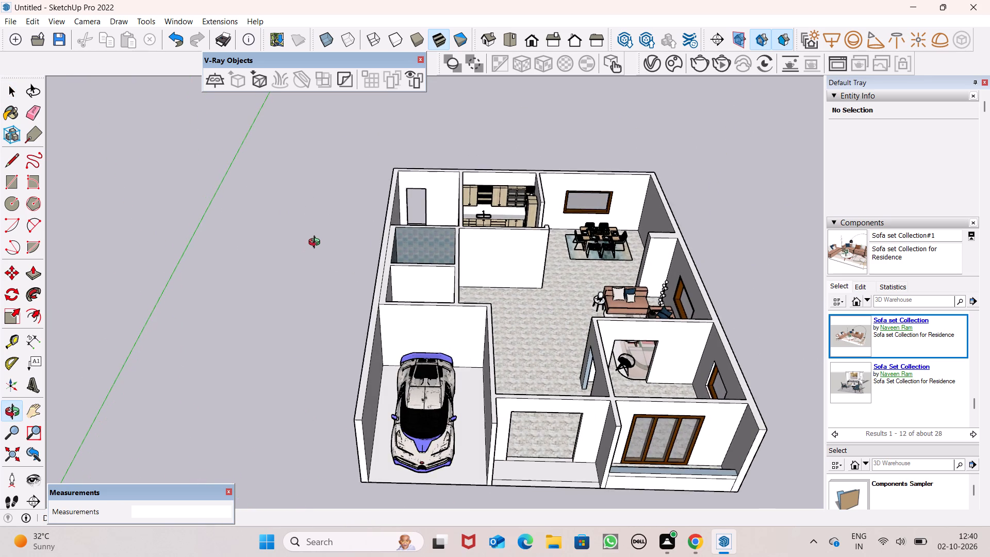
{"action": "middle_click_drag", "start_coordinate": [317, 243], "coordinate": [311, 235]}
{"action": "scroll", "coordinate": [464, 192], "scroll_direction": "down", "scroll_amount": 4}
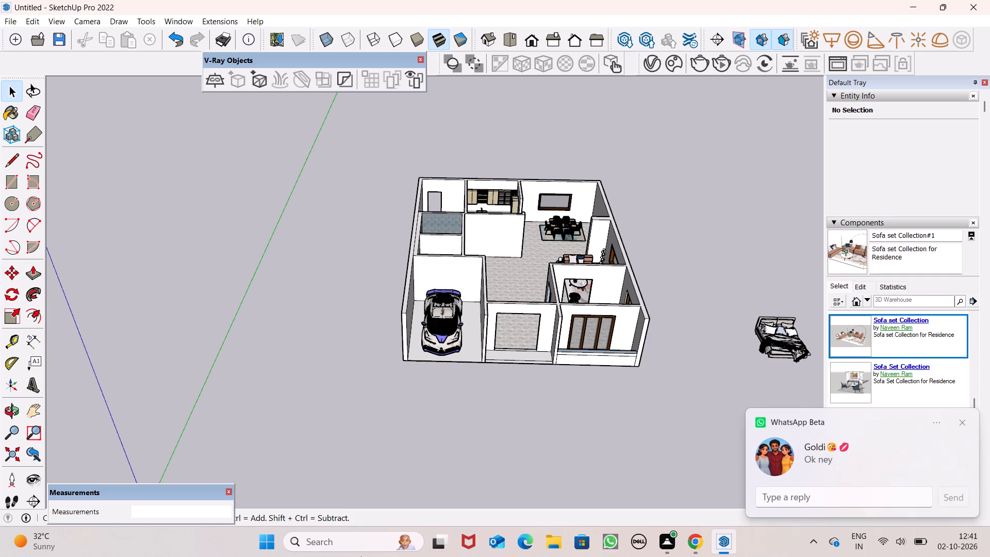
Dismiss the WhatsApp message notification covering the component results.
{"action": "left_click", "coordinate": [962, 423]}
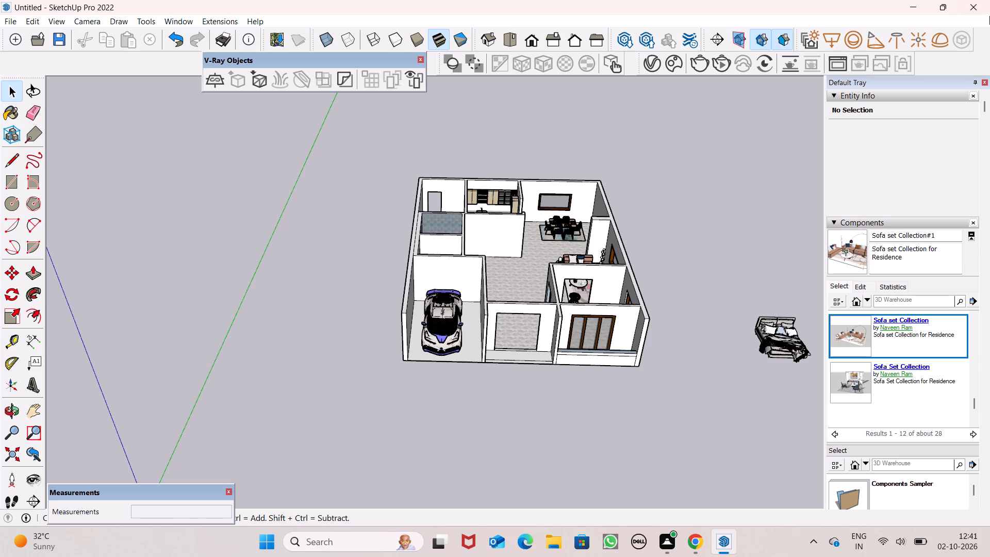
Examine the furnished house model from above and from several sides to check how the sofa set fits in the living room.
{"action": "scroll", "coordinate": [949, 5], "scroll_direction": "up", "scroll_amount": 3}
{"action": "scroll", "coordinate": [745, 214], "scroll_direction": "up", "scroll_amount": 1}
{"action": "scroll", "coordinate": [614, 260], "scroll_direction": "up", "scroll_amount": 7}
{"action": "middle_click_drag", "start_coordinate": [606, 250], "coordinate": [611, 453]}
{"action": "scroll", "coordinate": [646, 338], "scroll_direction": "up", "scroll_amount": 1}
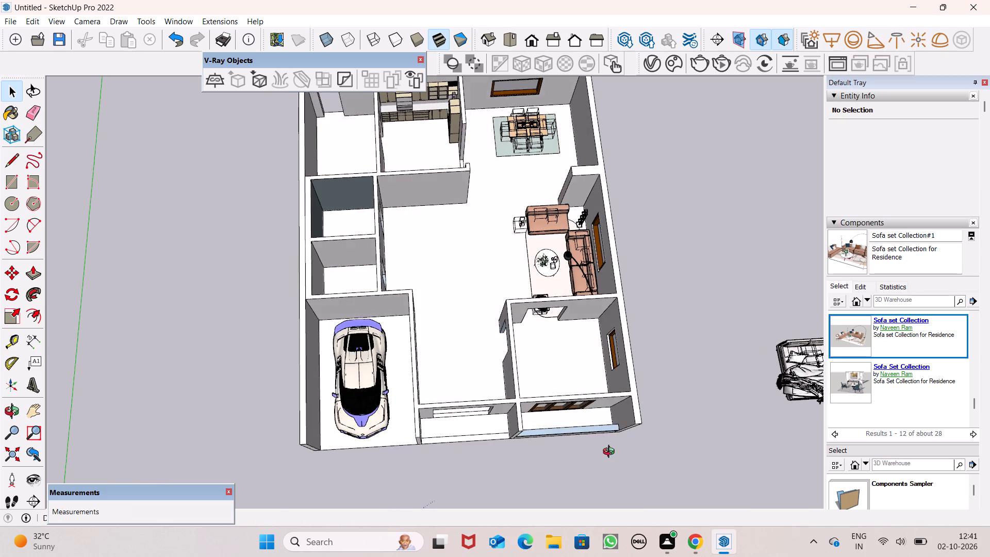
{"action": "middle_click_drag", "start_coordinate": [611, 453], "coordinate": [722, 539]}
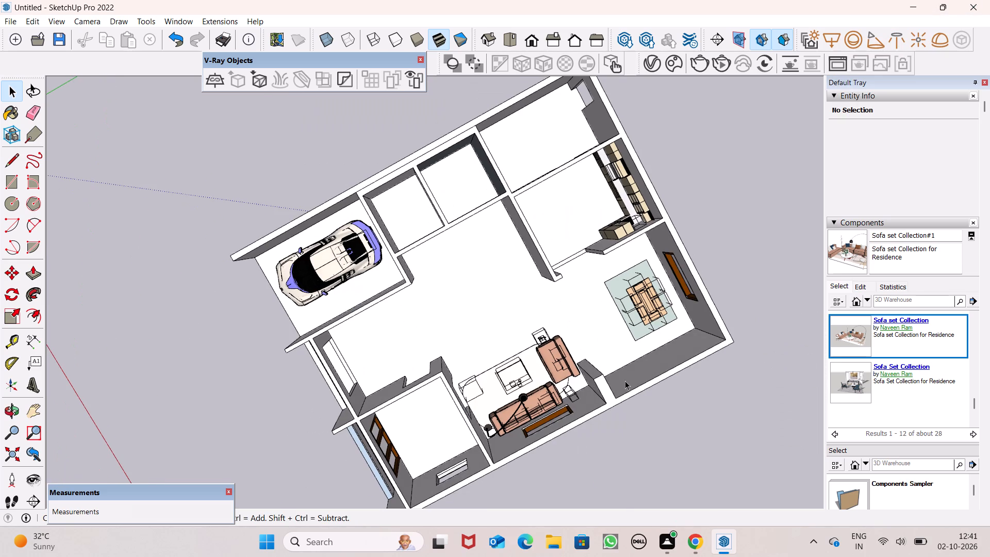
{"action": "middle_click_drag", "start_coordinate": [607, 415], "coordinate": [657, 232]}
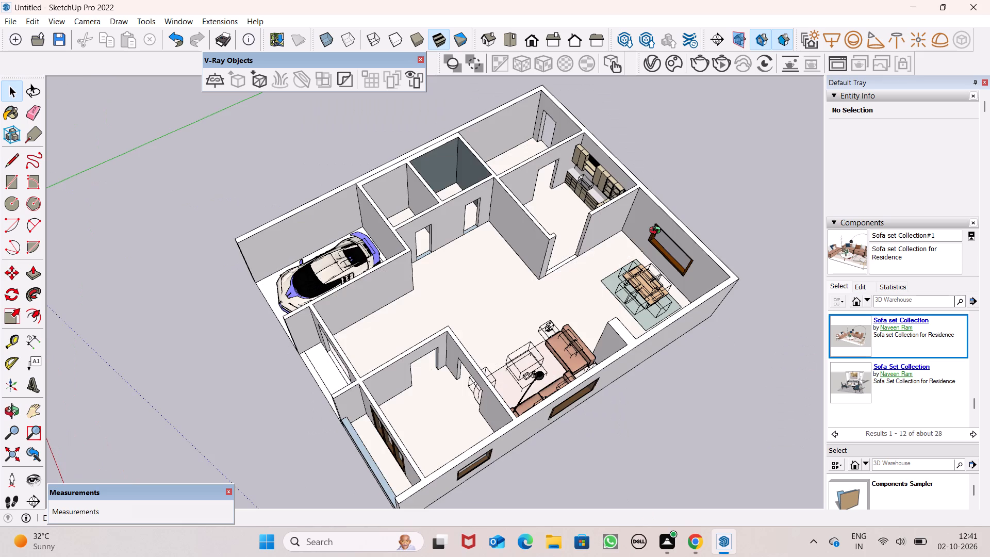
{"action": "middle_click_drag", "start_coordinate": [657, 232], "coordinate": [958, 226]}
{"action": "scroll", "coordinate": [534, 251], "scroll_direction": "up", "scroll_amount": 7}
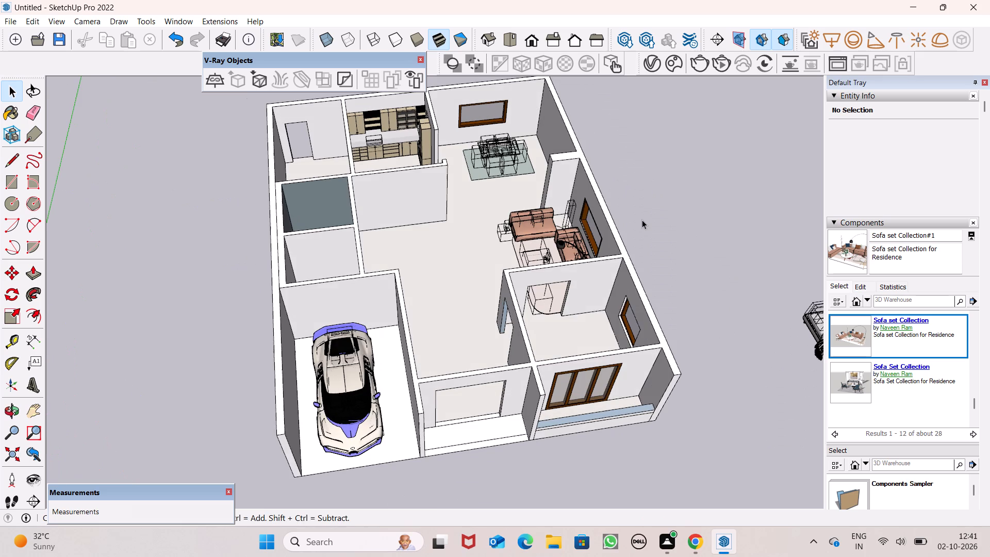
{"action": "middle_click_drag", "start_coordinate": [605, 273], "coordinate": [896, 248]}
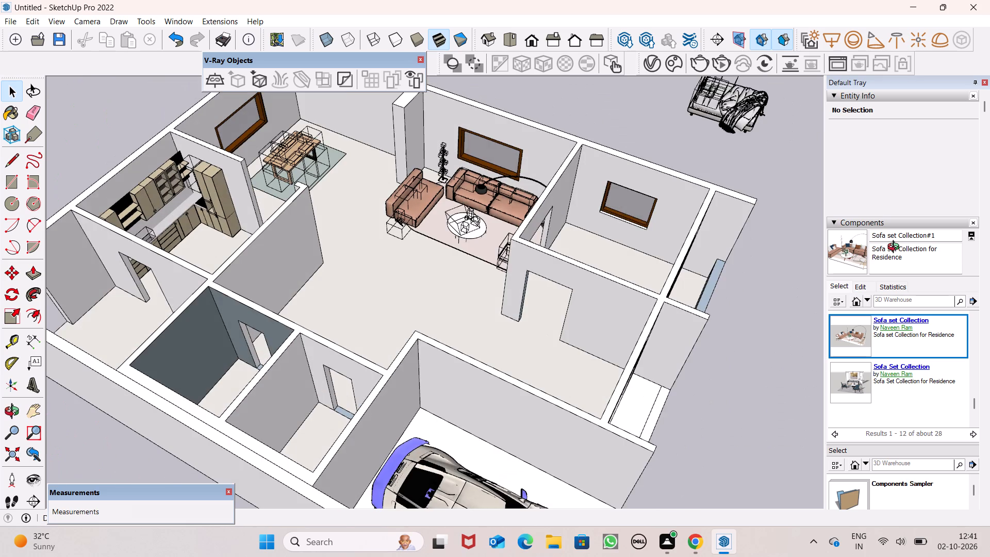
{"action": "middle_click_drag", "start_coordinate": [896, 248], "coordinate": [897, 248]}
{"action": "middle_click_drag", "start_coordinate": [579, 257], "coordinate": [739, 256]}
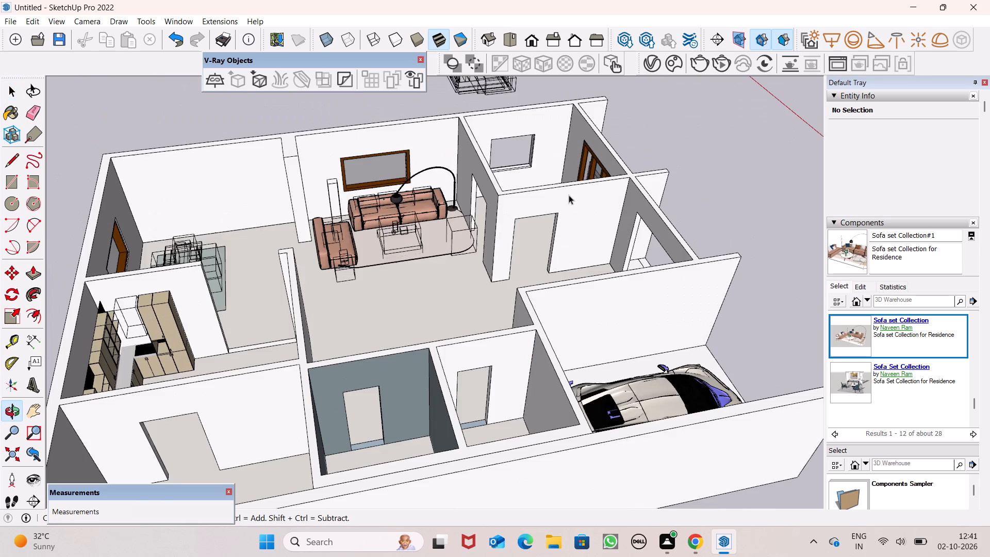
{"action": "key", "text": "space"}
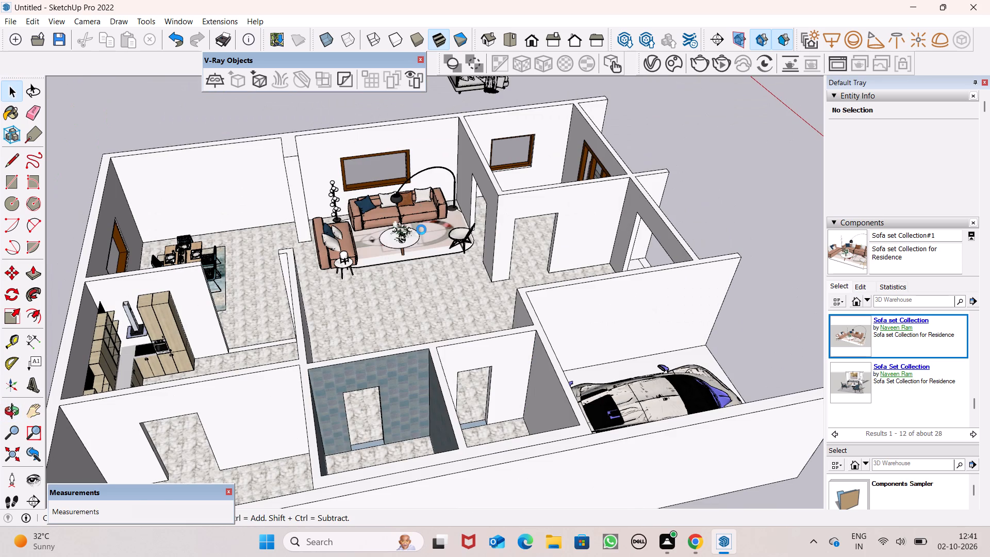
{"action": "scroll", "coordinate": [403, 226], "scroll_direction": "up", "scroll_amount": 6}
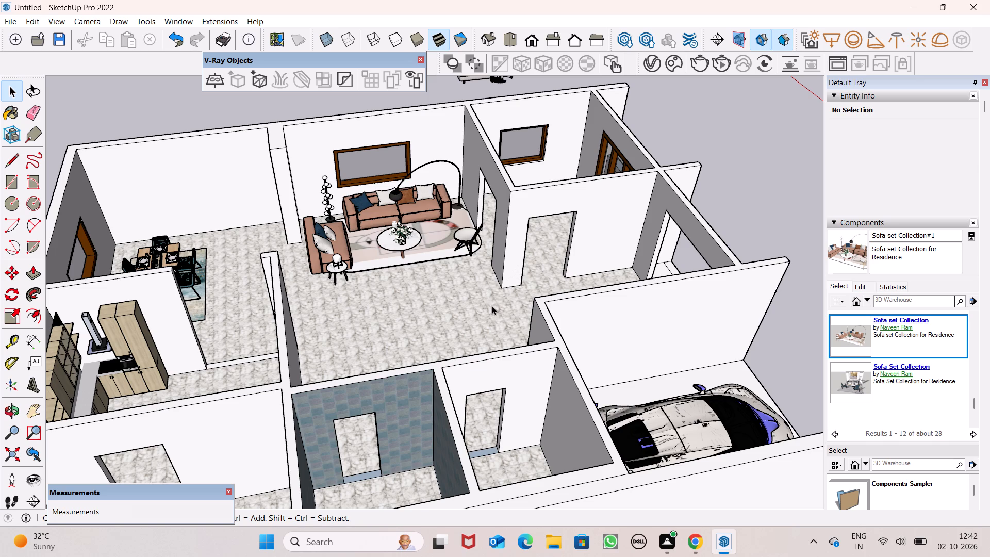
Scale the sofa set to about 0.88 along the red axis, away from the partition, and adjust its depth along the green axis.
{"action": "left_click", "coordinate": [459, 239]}
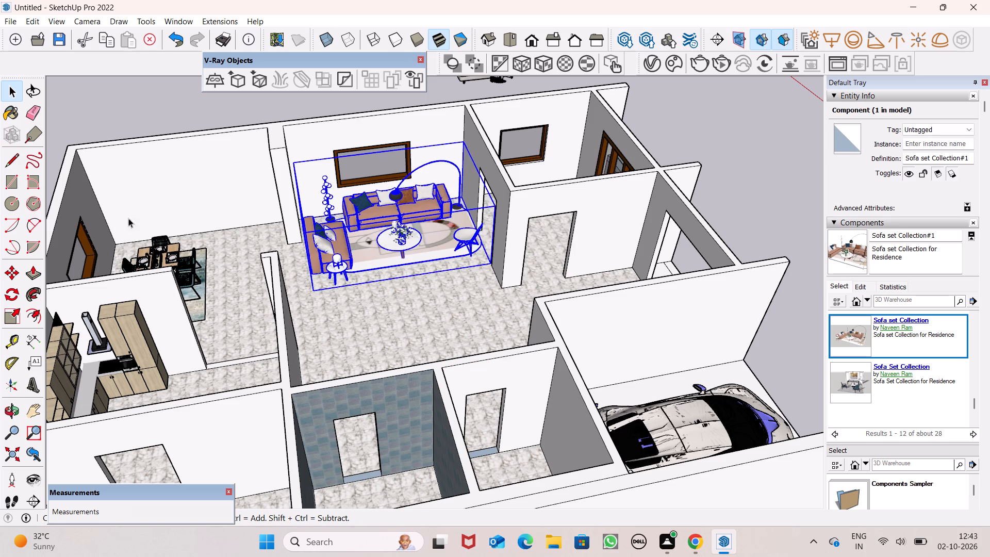
{"action": "left_click", "coordinate": [13, 319]}
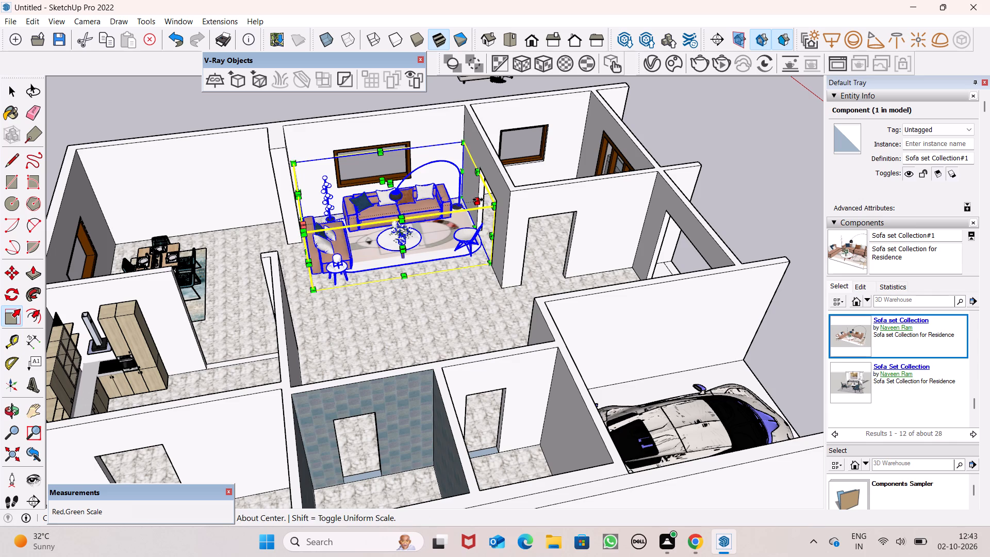
{"action": "left_click_drag", "start_coordinate": [477, 200], "coordinate": [456, 204]}
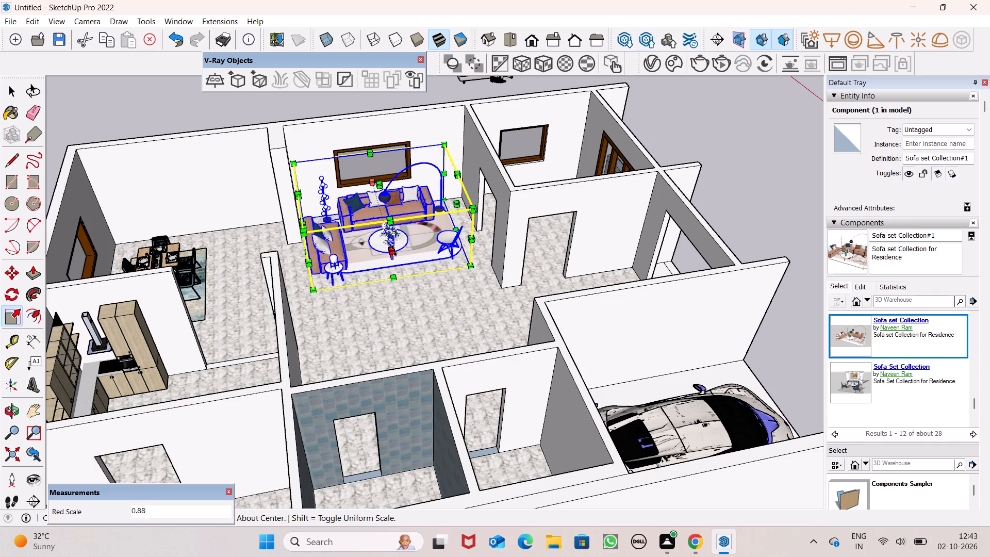
{"action": "left_click_drag", "start_coordinate": [394, 255], "coordinate": [402, 244]}
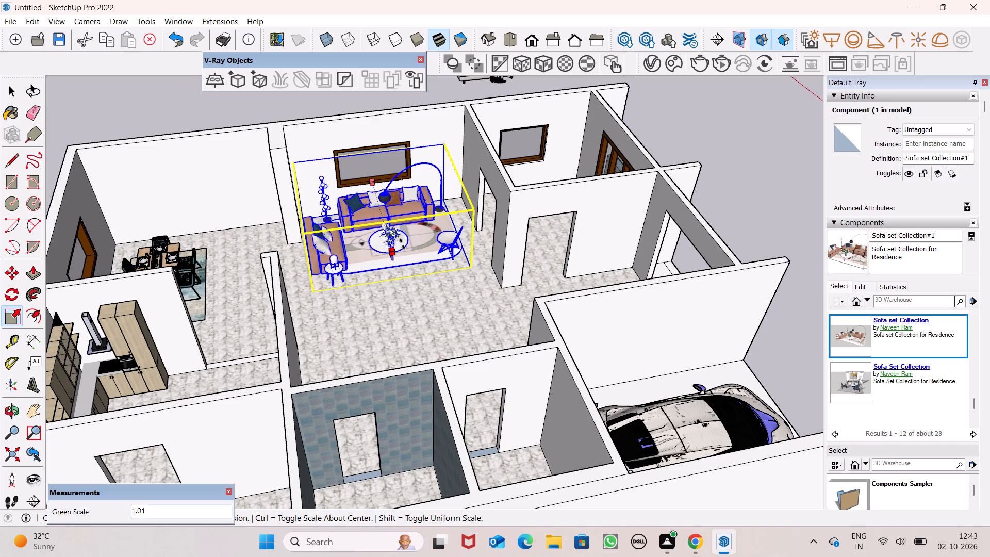
{"action": "left_click_drag", "start_coordinate": [402, 244], "coordinate": [403, 236]}
Stretch the sofa set along the red axis by about 1.07 toward the adjoining room's partition and clear the selection.
{"action": "middle_click_drag", "start_coordinate": [451, 297], "coordinate": [480, 451]}
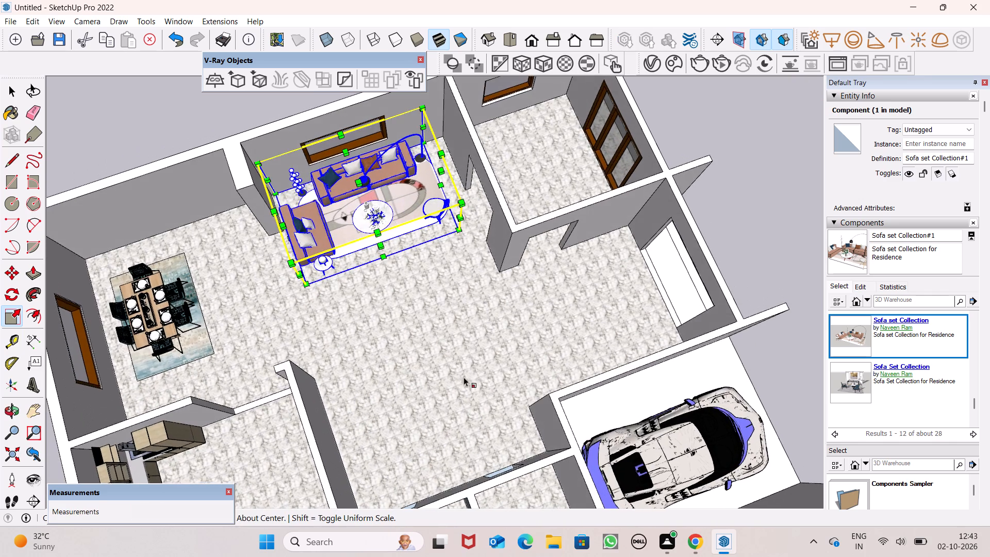
{"action": "scroll", "coordinate": [444, 215], "scroll_direction": "up", "scroll_amount": 6}
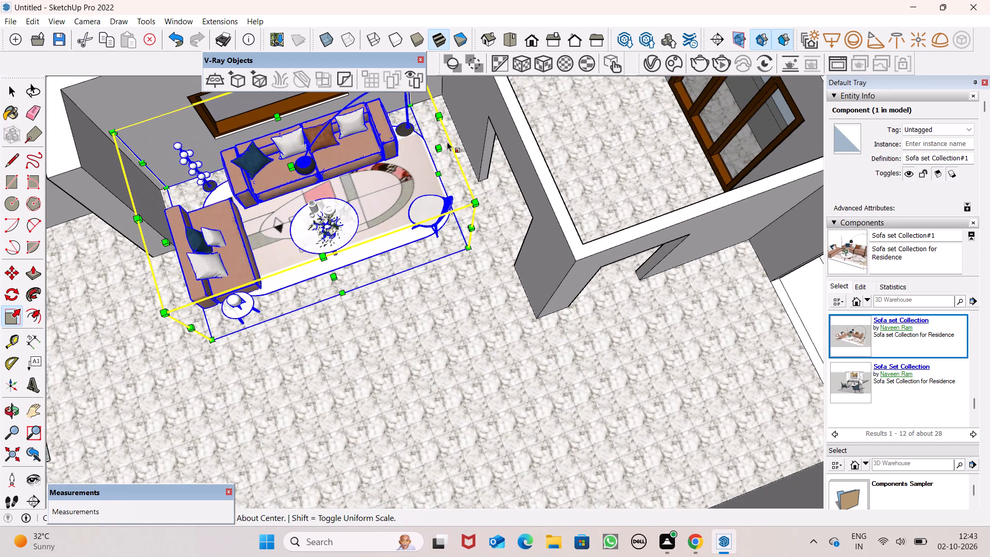
{"action": "left_click_drag", "start_coordinate": [440, 148], "coordinate": [459, 149]}
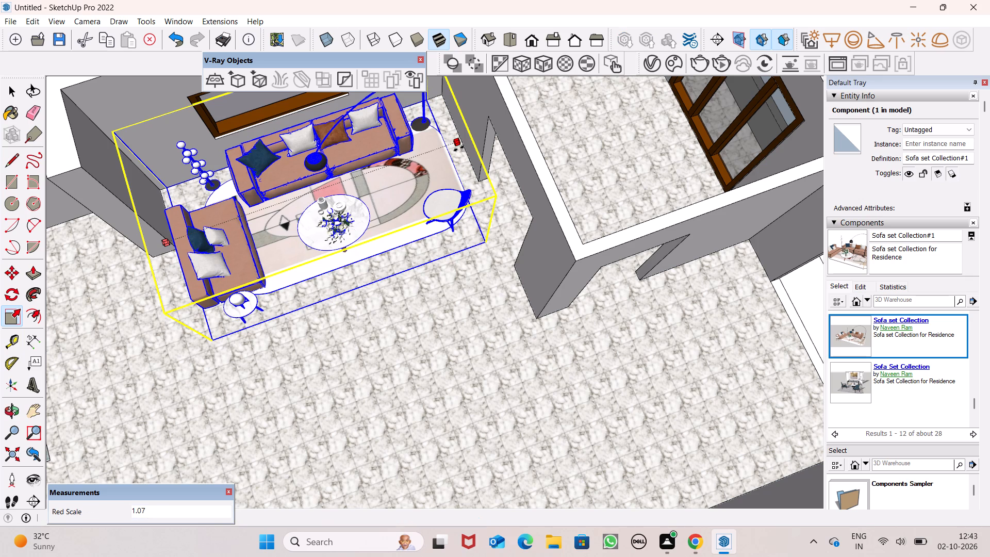
{"action": "key", "text": "space"}
{"action": "key", "text": "space"}
{"action": "left_click", "coordinate": [471, 337]}
{"action": "scroll", "coordinate": [477, 324], "scroll_direction": "down", "scroll_amount": 6}
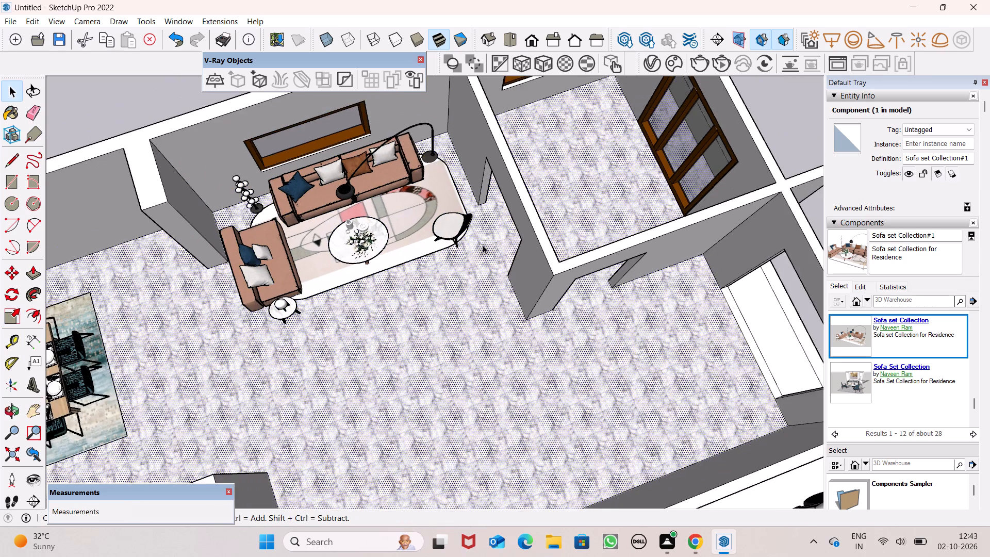
{"action": "scroll", "coordinate": [487, 237], "scroll_direction": "down", "scroll_amount": 15}
{"action": "left_click", "coordinate": [703, 148]}
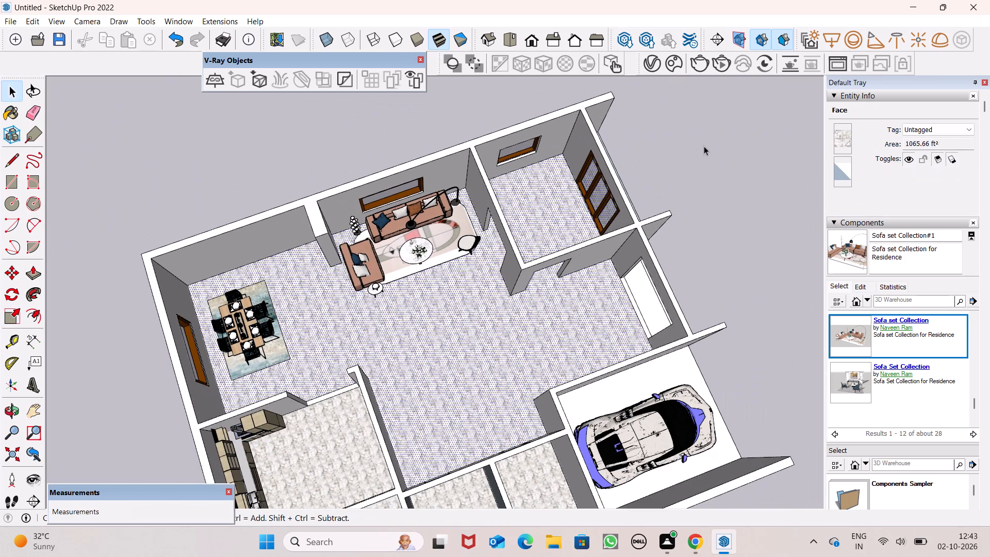
Push/Pull the garage-side jamb of the front entrance inward by about 3' 3 9/16" to narrow the opening.
{"action": "scroll", "coordinate": [615, 256], "scroll_direction": "down", "scroll_amount": 5}
{"action": "middle_click_drag", "start_coordinate": [573, 359], "coordinate": [315, 275]}
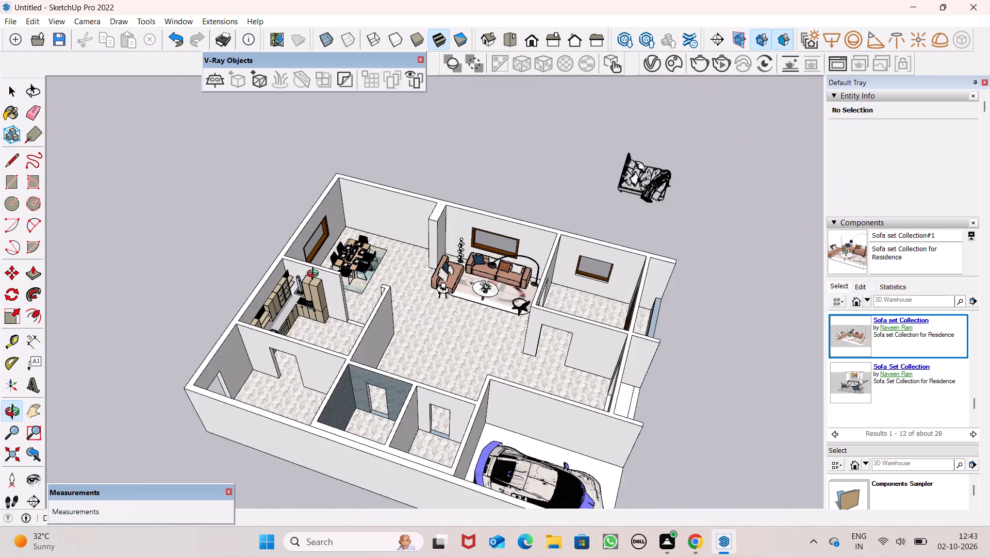
{"action": "middle_click_drag", "start_coordinate": [315, 275], "coordinate": [373, 227]}
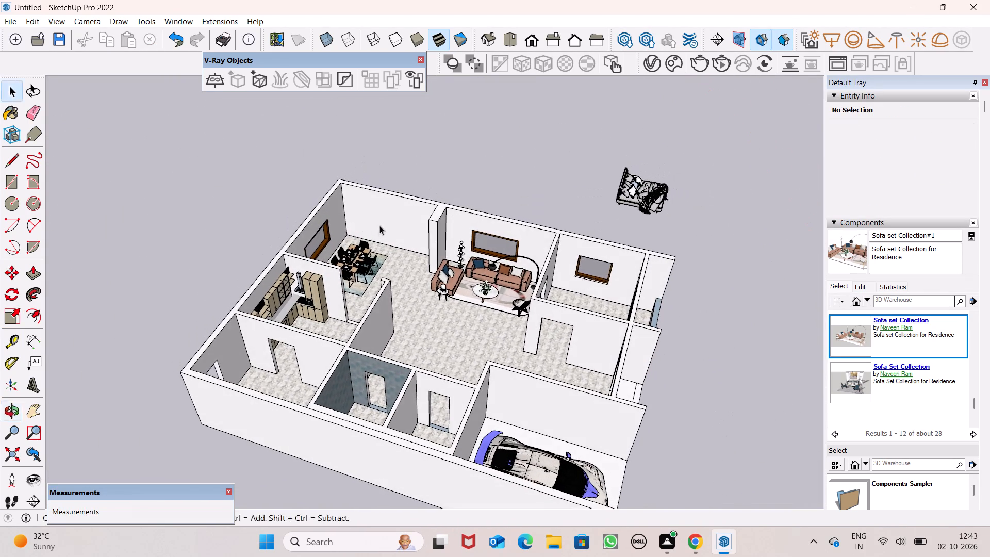
{"action": "scroll", "coordinate": [529, 222], "scroll_direction": "down", "scroll_amount": 7}
{"action": "middle_click_drag", "start_coordinate": [610, 364], "coordinate": [433, 332]}
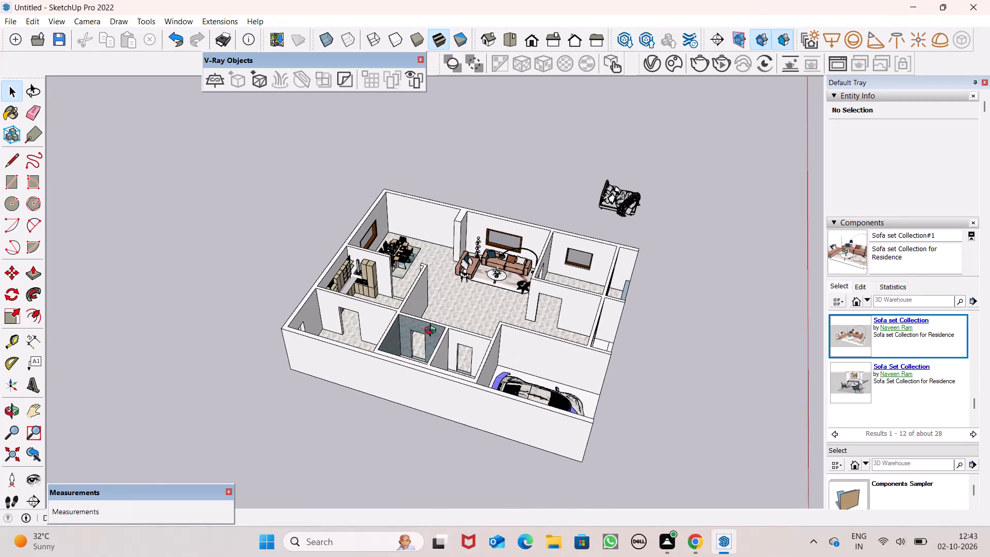
{"action": "middle_click_drag", "start_coordinate": [433, 332], "coordinate": [218, 248]}
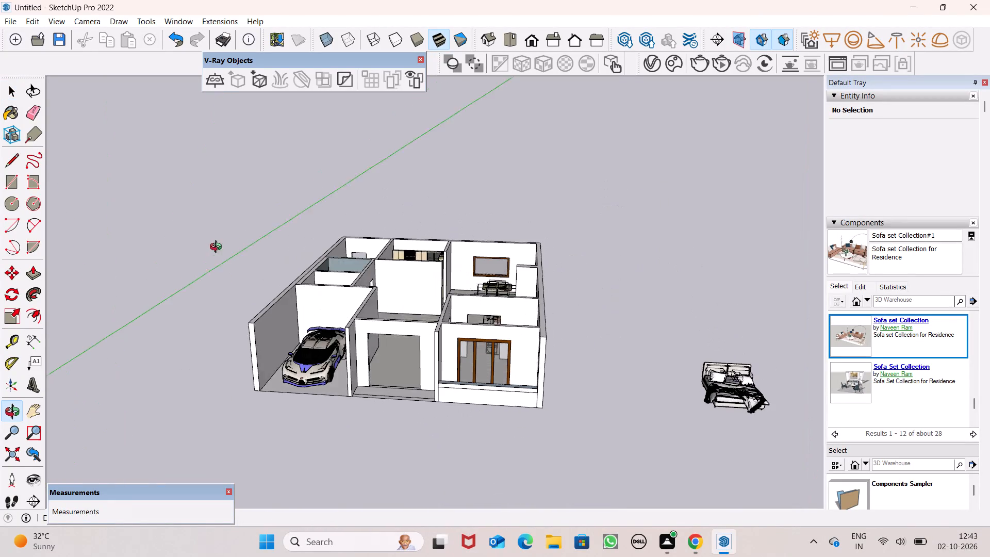
{"action": "middle_click_drag", "start_coordinate": [218, 248], "coordinate": [218, 245]}
{"action": "scroll", "coordinate": [328, 350], "scroll_direction": "up", "scroll_amount": 8}
{"action": "scroll", "coordinate": [396, 351], "scroll_direction": "up", "scroll_amount": 6}
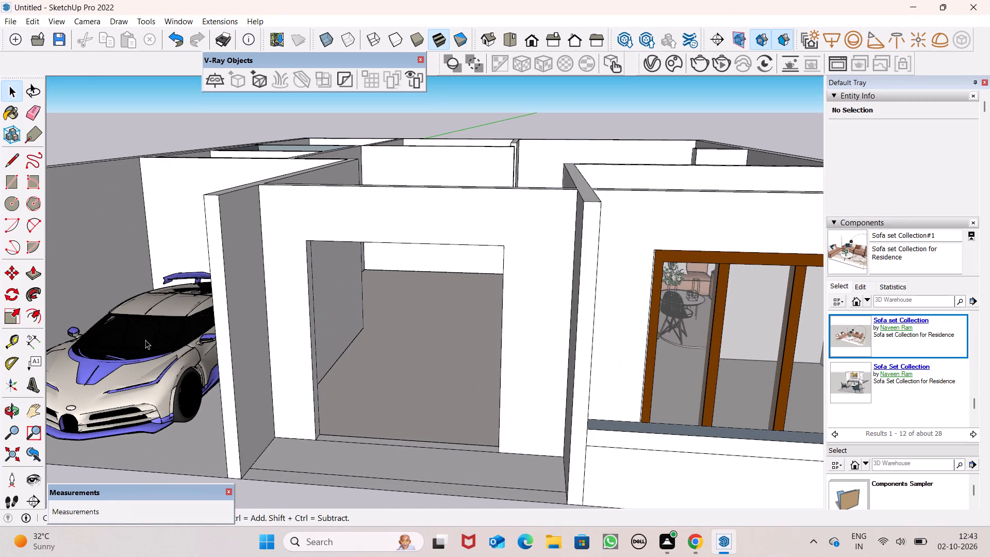
{"action": "left_click", "coordinate": [33, 277]}
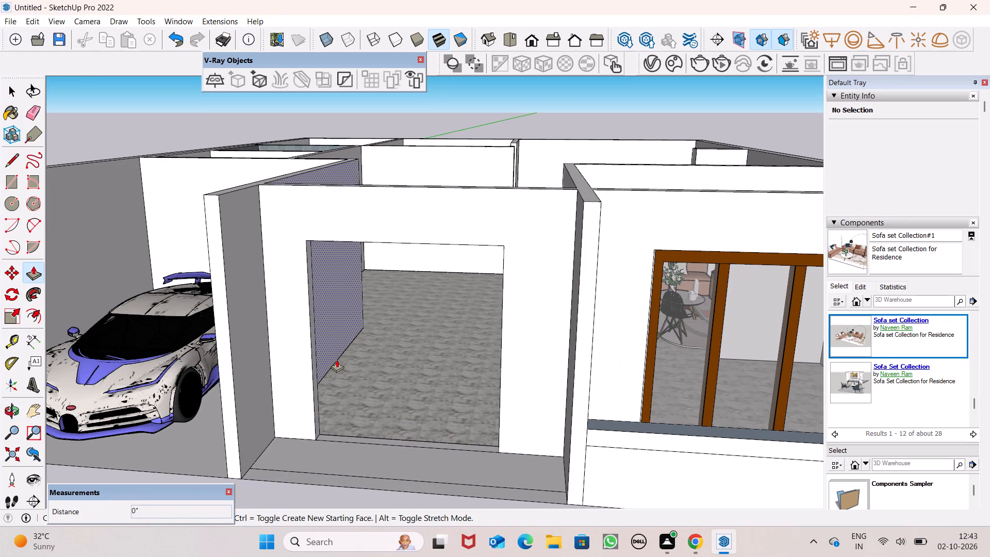
{"action": "left_click_drag", "start_coordinate": [316, 367], "coordinate": [349, 373]}
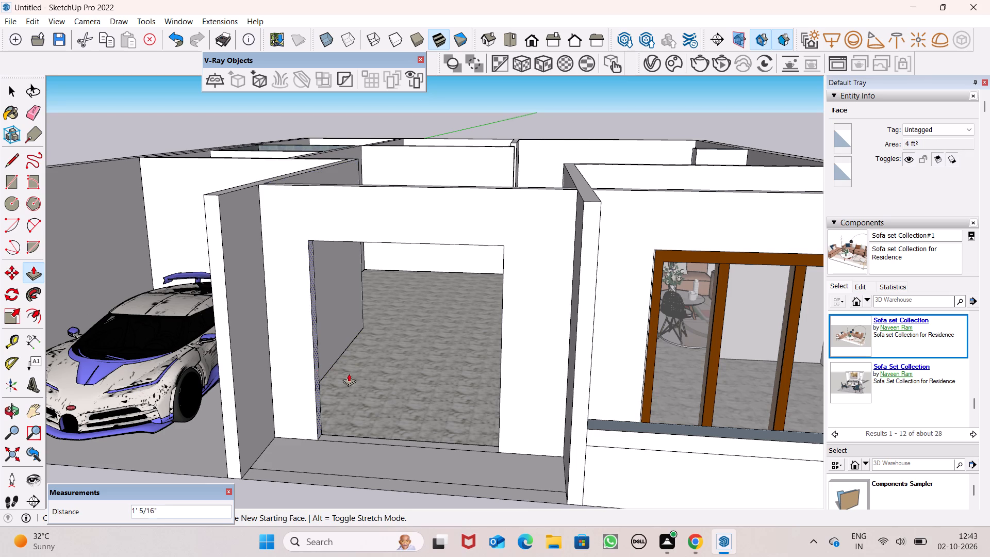
{"action": "left_click_drag", "start_coordinate": [349, 373], "coordinate": [410, 391]}
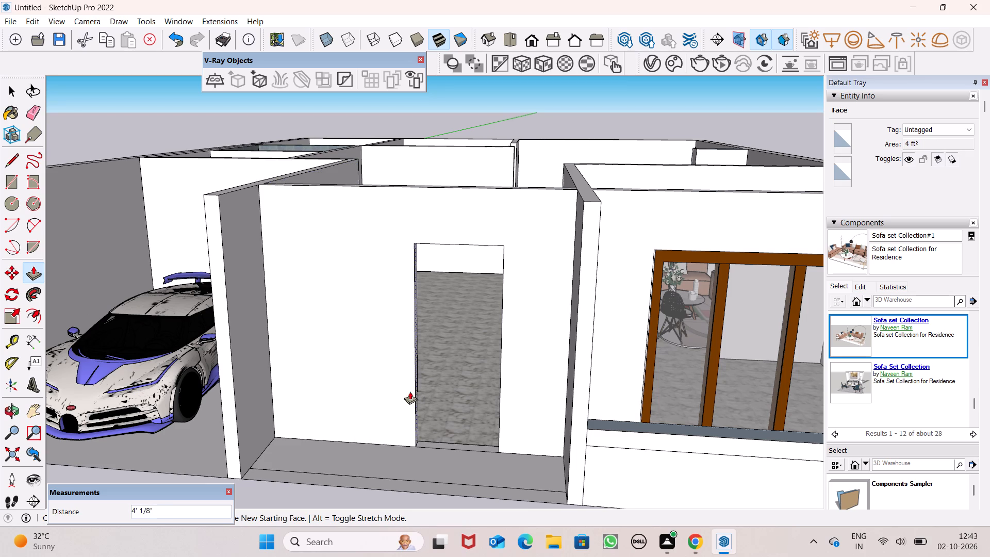
{"action": "left_click_drag", "start_coordinate": [410, 391], "coordinate": [398, 393]}
Push/Pull the entrance jamb nearest the large wood-framed window outward by about 2 13/16" to widen the opening slightly.
{"action": "scroll", "coordinate": [514, 325], "scroll_direction": "down", "scroll_amount": 12}
{"action": "scroll", "coordinate": [530, 322], "scroll_direction": "up", "scroll_amount": 1}
{"action": "scroll", "coordinate": [530, 322], "scroll_direction": "down", "scroll_amount": 18}
{"action": "middle_click_drag", "start_coordinate": [560, 399], "coordinate": [586, 448]}
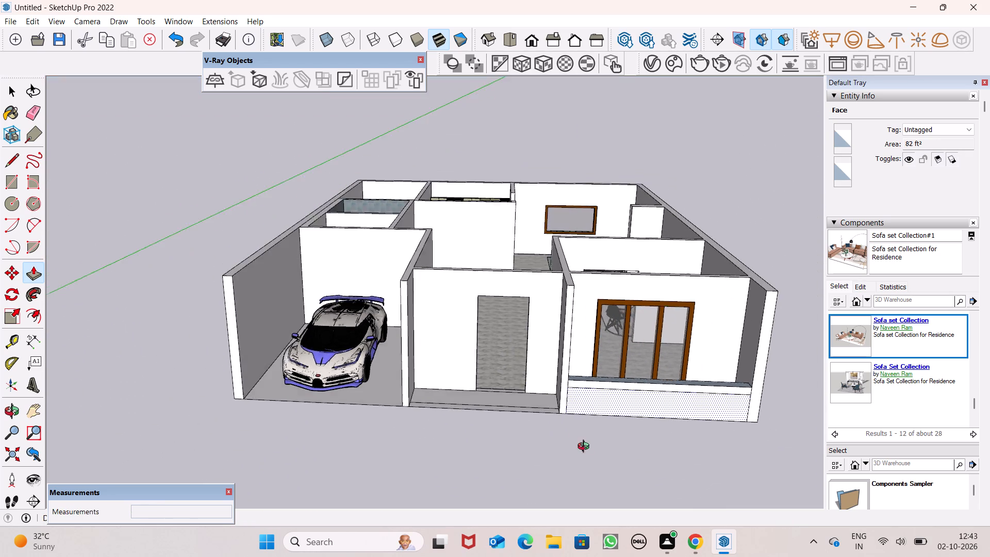
{"action": "middle_click_drag", "start_coordinate": [586, 448], "coordinate": [589, 454]}
{"action": "scroll", "coordinate": [522, 373], "scroll_direction": "up", "scroll_amount": 8}
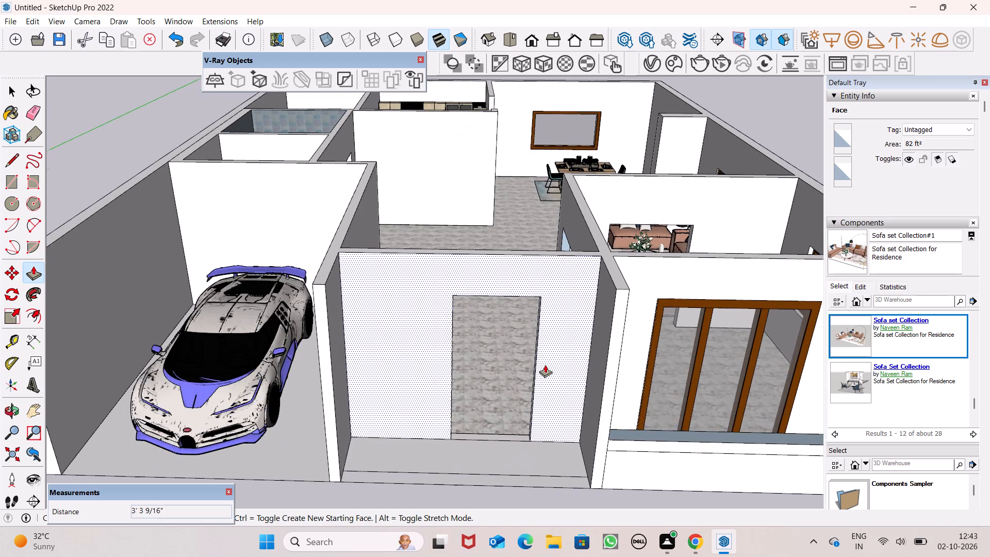
{"action": "scroll", "coordinate": [545, 365], "scroll_direction": "up", "scroll_amount": 6}
{"action": "scroll", "coordinate": [415, 396], "scroll_direction": "up", "scroll_amount": 4}
{"action": "scroll", "coordinate": [415, 396], "scroll_direction": "down", "scroll_amount": 1}
{"action": "scroll", "coordinate": [416, 395], "scroll_direction": "up", "scroll_amount": 1}
{"action": "left_click_drag", "start_coordinate": [588, 362], "coordinate": [619, 364]}
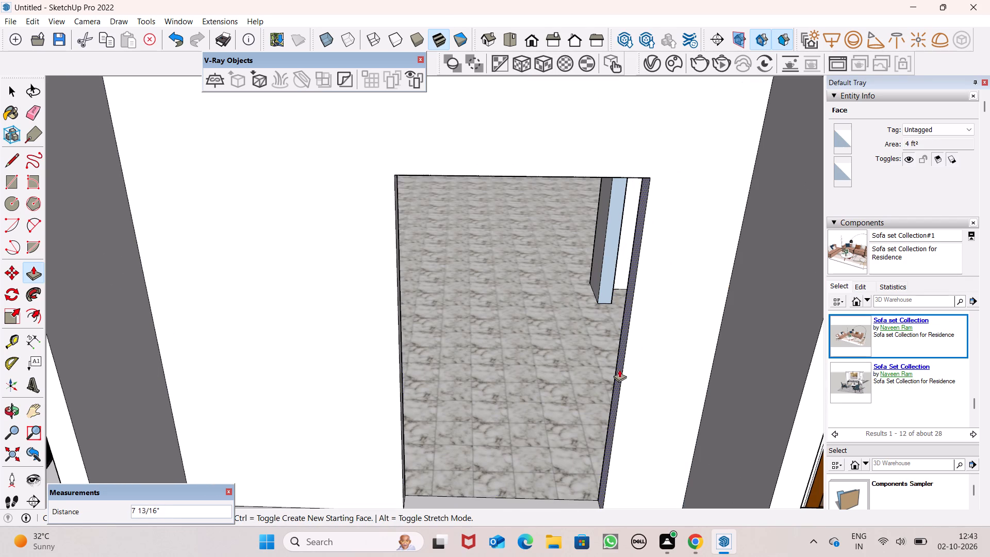
{"action": "left_click_drag", "start_coordinate": [620, 369], "coordinate": [608, 376]}
Push/Pull the garage-side jamb of the front entrance a further 9 7/8" into the opening.
{"action": "middle_click_drag", "start_coordinate": [523, 401], "coordinate": [447, 430]}
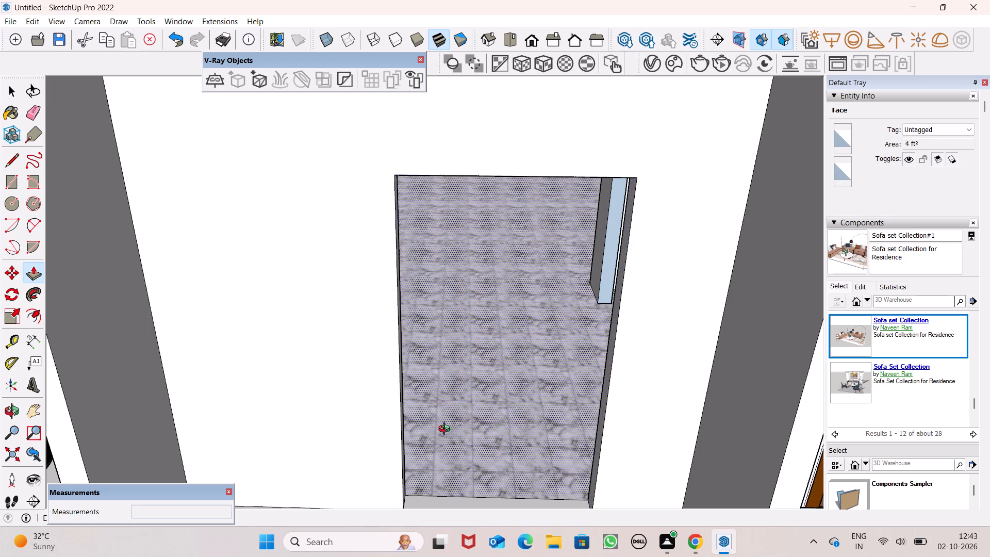
{"action": "middle_click_drag", "start_coordinate": [447, 430], "coordinate": [432, 431]}
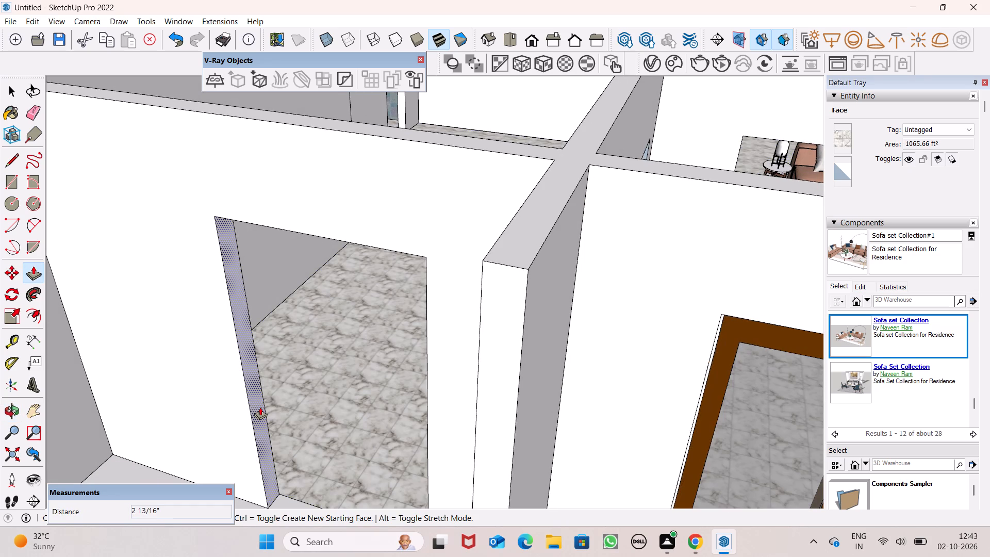
{"action": "left_click_drag", "start_coordinate": [260, 407], "coordinate": [288, 424]}
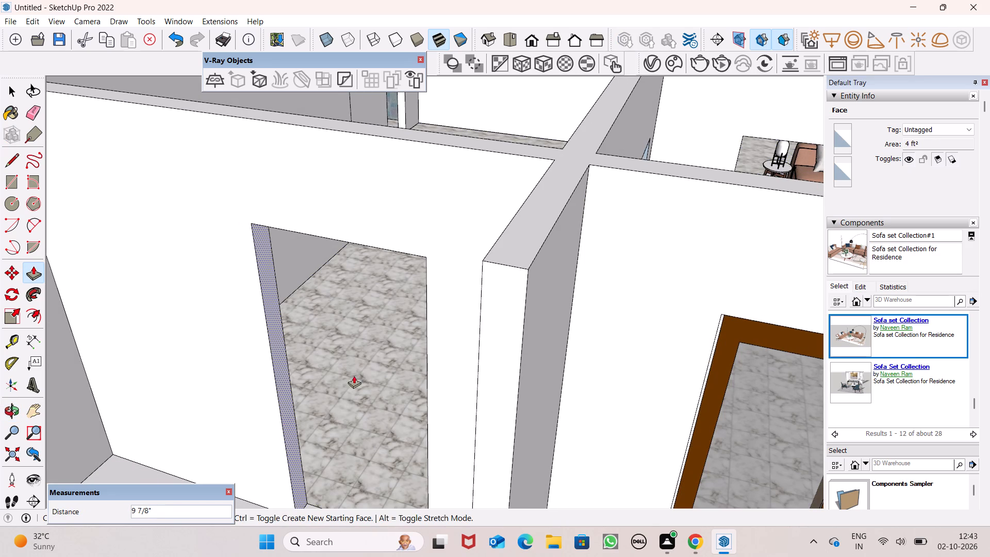
Examine the whole house from the front to check the entrance opening's width against the rest of the facade.
{"action": "scroll", "coordinate": [370, 359], "scroll_direction": "down", "scroll_amount": 1}
{"action": "scroll", "coordinate": [440, 311], "scroll_direction": "down", "scroll_amount": 16}
{"action": "scroll", "coordinate": [478, 292], "scroll_direction": "down", "scroll_amount": 2}
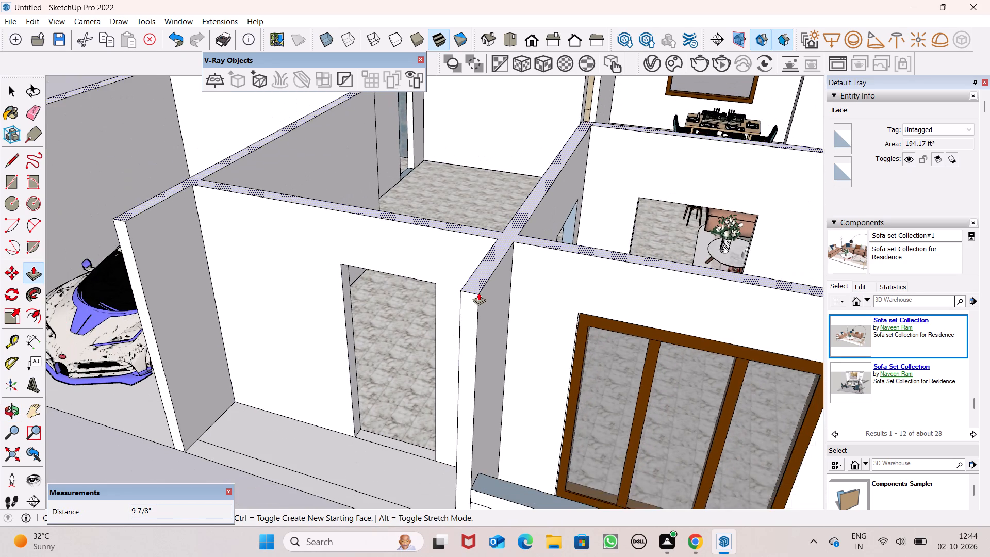
{"action": "scroll", "coordinate": [478, 292], "scroll_direction": "down", "scroll_amount": 8}
{"action": "scroll", "coordinate": [534, 250], "scroll_direction": "down", "scroll_amount": 11}
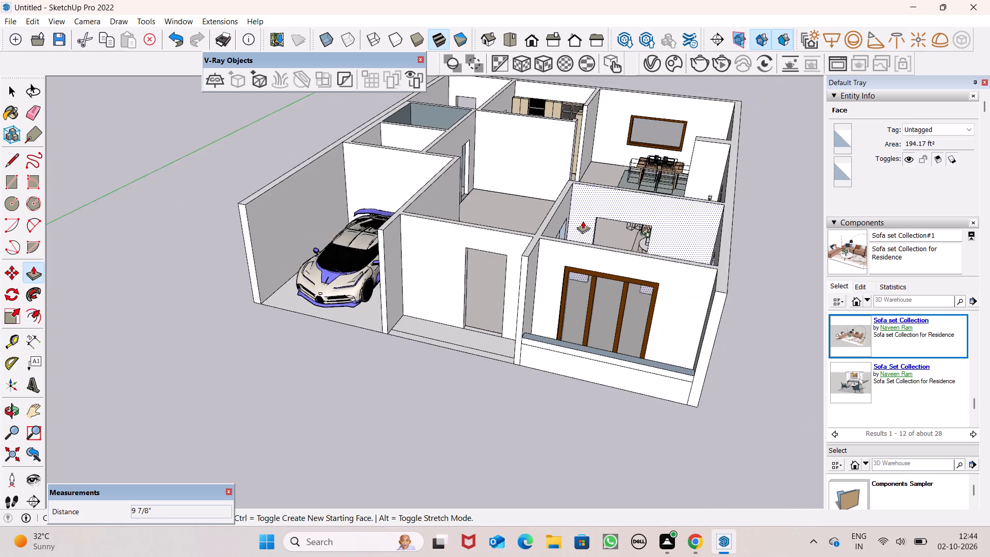
{"action": "scroll", "coordinate": [583, 221], "scroll_direction": "down", "scroll_amount": 12}
{"action": "scroll", "coordinate": [594, 296], "scroll_direction": "up", "scroll_amount": 1}
{"action": "middle_click_drag", "start_coordinate": [594, 297], "coordinate": [620, 264]}
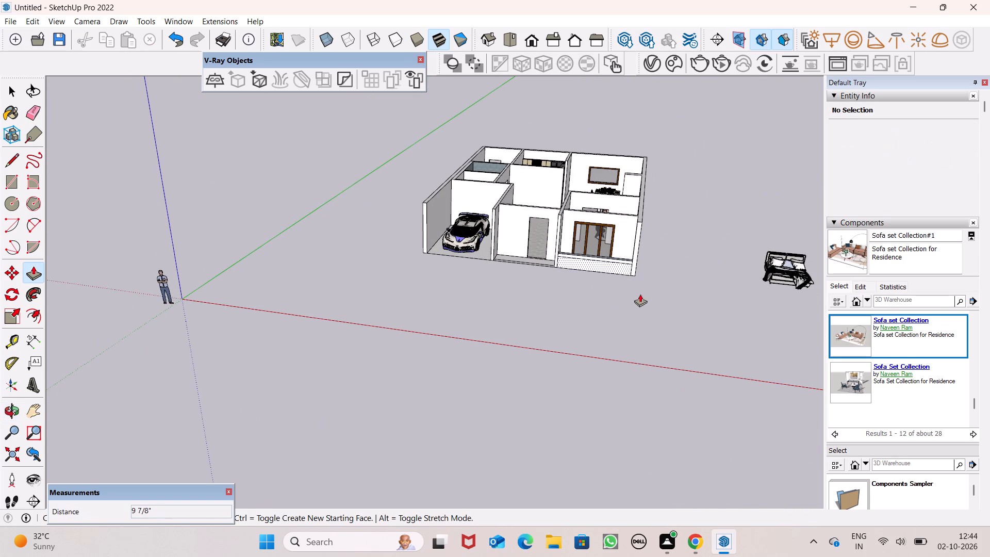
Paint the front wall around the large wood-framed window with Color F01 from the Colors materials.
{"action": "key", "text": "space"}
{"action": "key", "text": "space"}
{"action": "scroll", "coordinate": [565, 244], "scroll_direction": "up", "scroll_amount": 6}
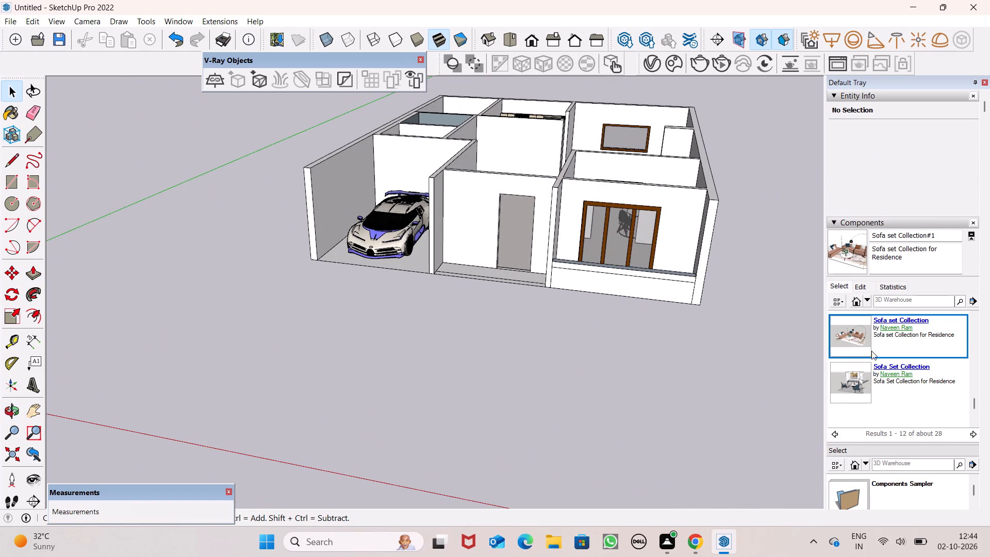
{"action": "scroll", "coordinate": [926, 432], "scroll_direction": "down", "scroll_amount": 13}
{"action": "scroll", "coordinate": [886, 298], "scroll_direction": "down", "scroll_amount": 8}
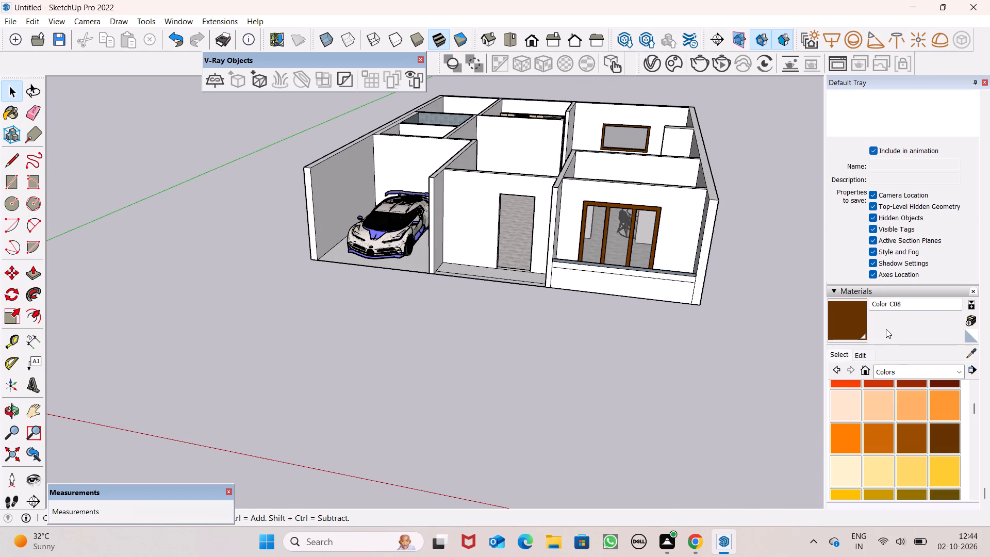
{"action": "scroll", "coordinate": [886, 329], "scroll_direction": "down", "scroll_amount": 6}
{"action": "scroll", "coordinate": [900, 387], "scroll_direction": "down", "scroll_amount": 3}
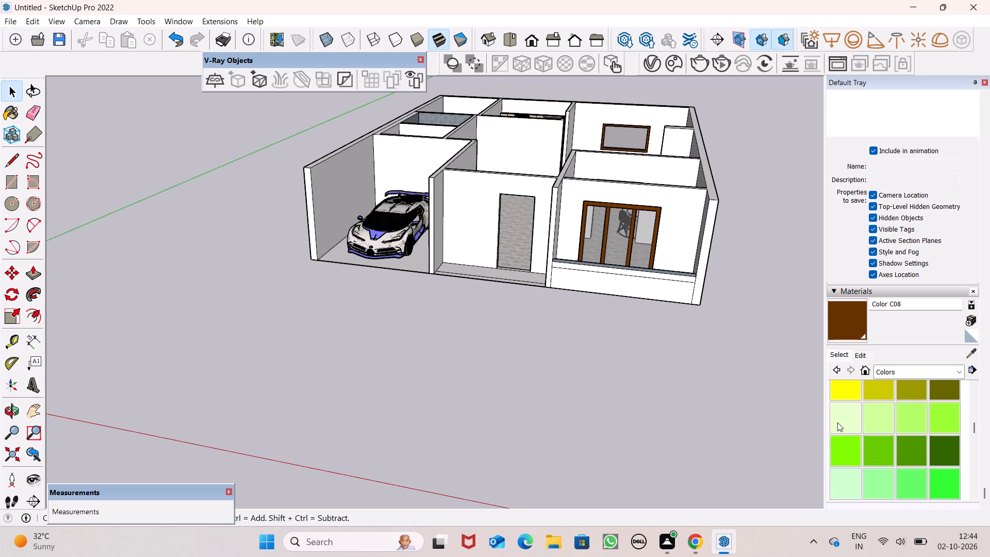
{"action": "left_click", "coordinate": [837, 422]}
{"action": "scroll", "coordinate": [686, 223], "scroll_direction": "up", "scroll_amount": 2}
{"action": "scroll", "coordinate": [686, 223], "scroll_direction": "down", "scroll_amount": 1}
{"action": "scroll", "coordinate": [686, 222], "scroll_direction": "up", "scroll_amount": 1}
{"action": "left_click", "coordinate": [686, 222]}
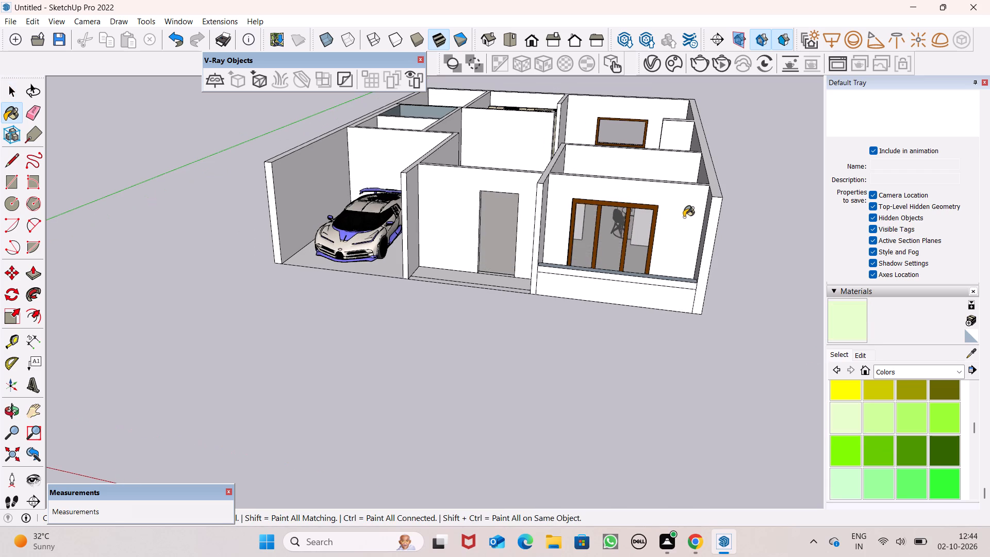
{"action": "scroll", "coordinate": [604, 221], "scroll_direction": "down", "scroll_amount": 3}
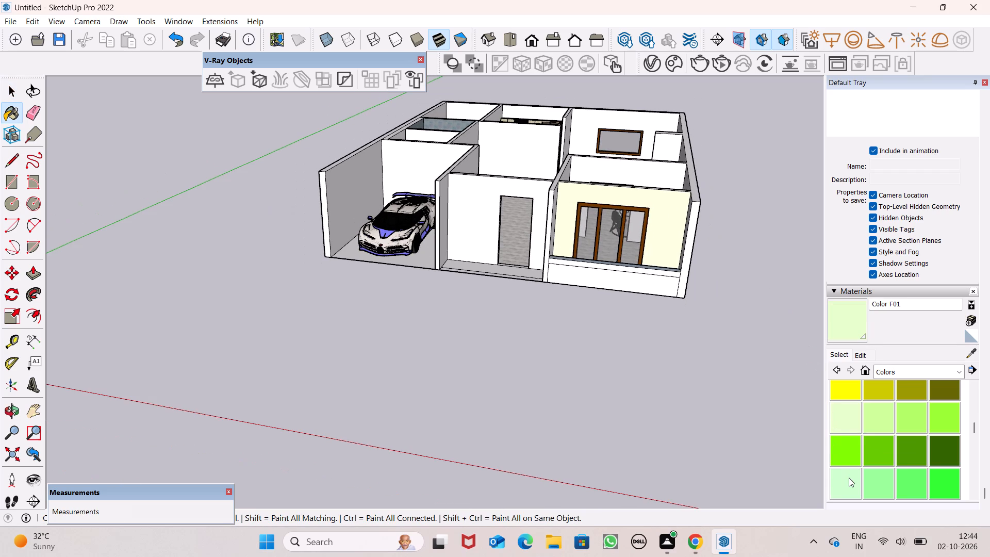
Repaint the front wall around the large wood-framed window with pale green Color G01.
{"action": "left_click", "coordinate": [849, 477]}
{"action": "left_click", "coordinate": [670, 229]}
{"action": "left_click", "coordinate": [841, 476]}
{"action": "left_click", "coordinate": [659, 219]}
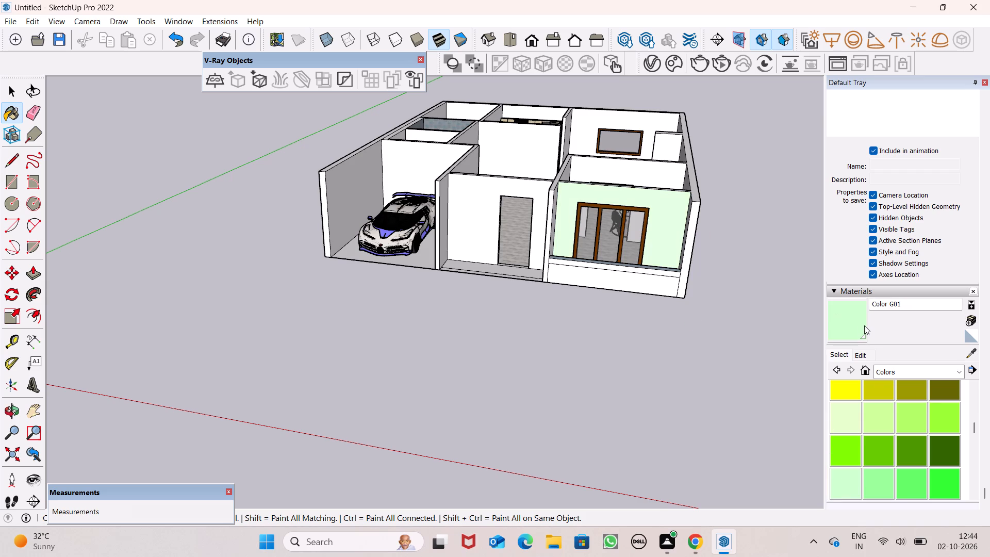
Paint the front entrance wall and the front end of the garage's outer side wall with Color G01.
{"action": "scroll", "coordinate": [474, 199], "scroll_direction": "up", "scroll_amount": 5}
{"action": "left_click", "coordinate": [475, 200]}
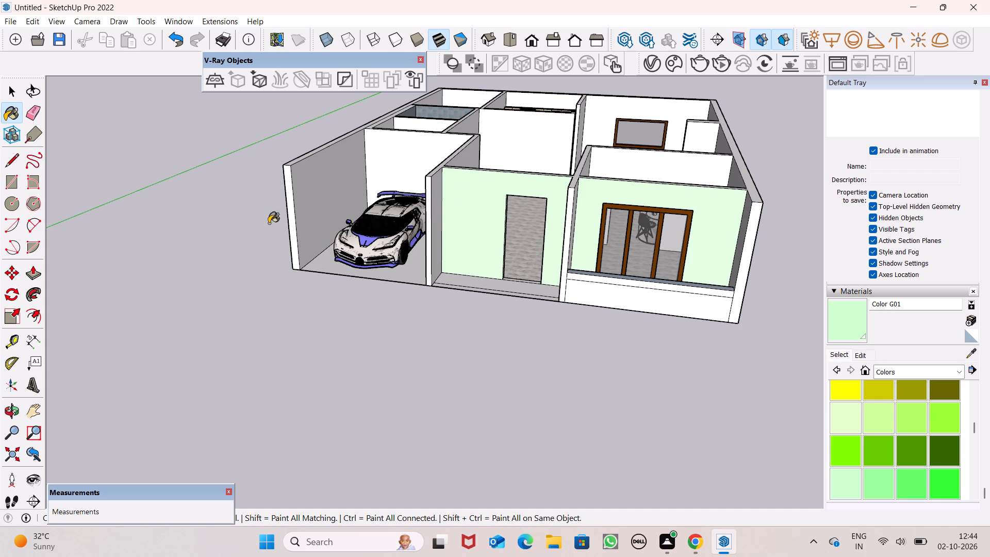
{"action": "left_click", "coordinate": [288, 208]}
Paint the garage's back wall and the inner faces of its two side walls with Color G01.
{"action": "middle_click_drag", "start_coordinate": [402, 258], "coordinate": [426, 255]}
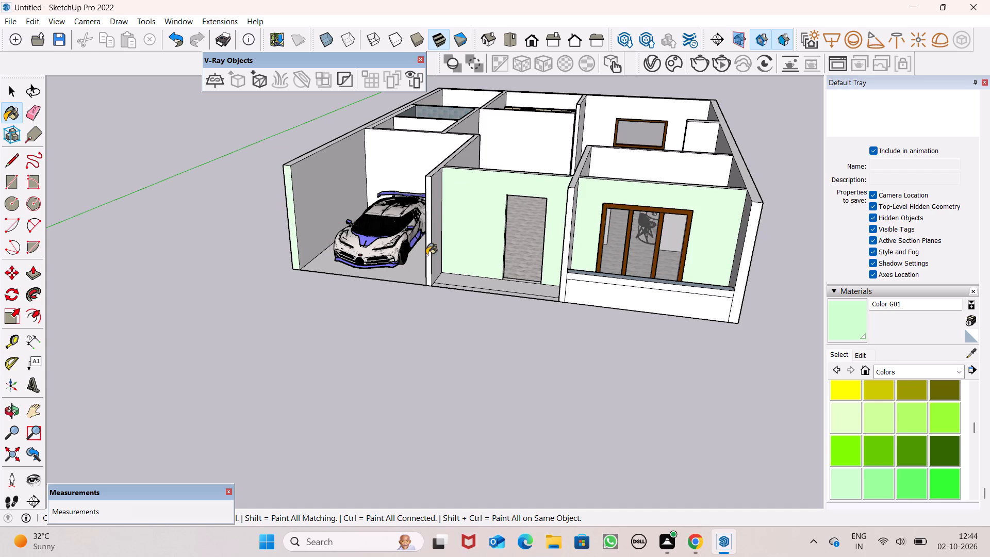
{"action": "middle_click_drag", "start_coordinate": [426, 255], "coordinate": [517, 217]}
{"action": "left_click", "coordinate": [418, 172]}
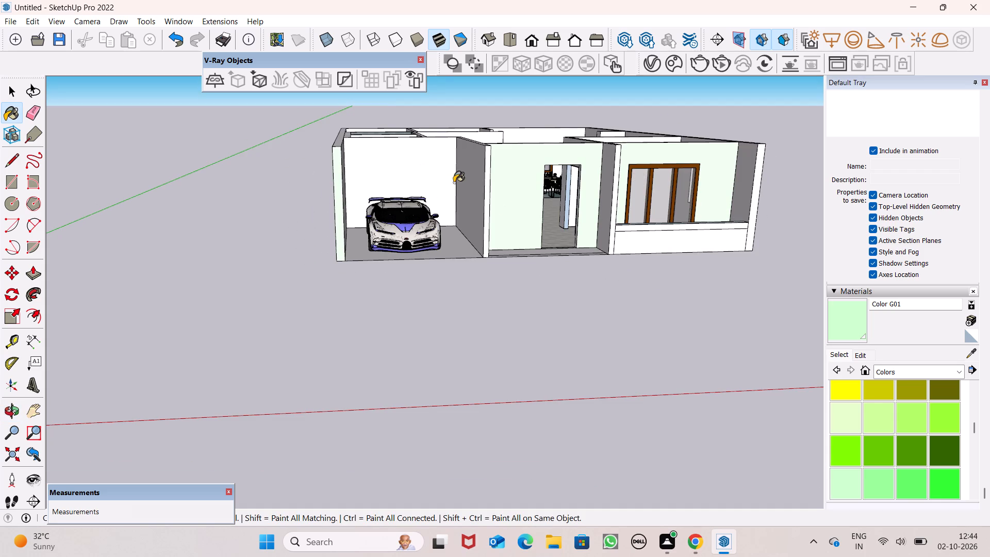
{"action": "left_click", "coordinate": [460, 184]}
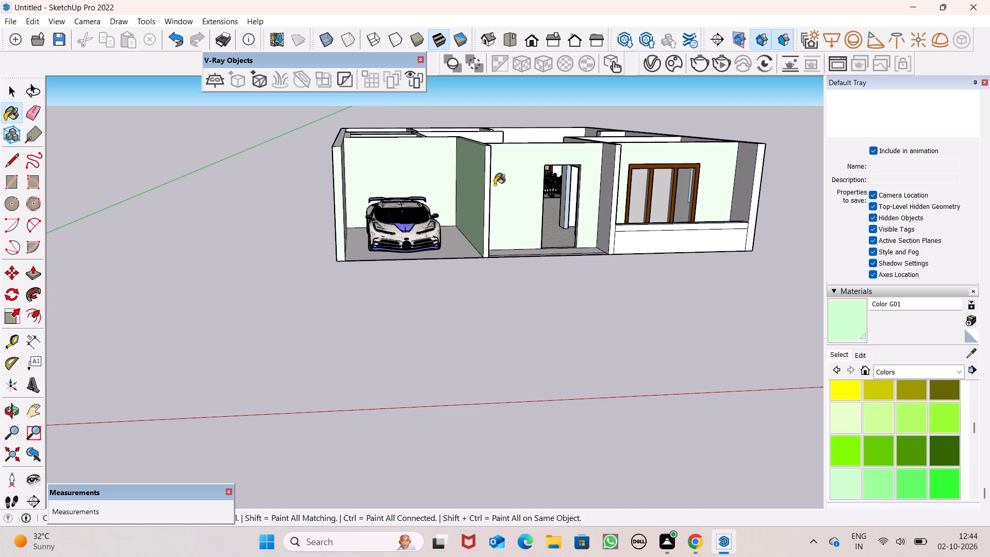
{"action": "scroll", "coordinate": [496, 185], "scroll_direction": "up", "scroll_amount": 6}
{"action": "scroll", "coordinate": [496, 185], "scroll_direction": "down", "scroll_amount": 1}
{"action": "scroll", "coordinate": [496, 185], "scroll_direction": "up", "scroll_amount": 9}
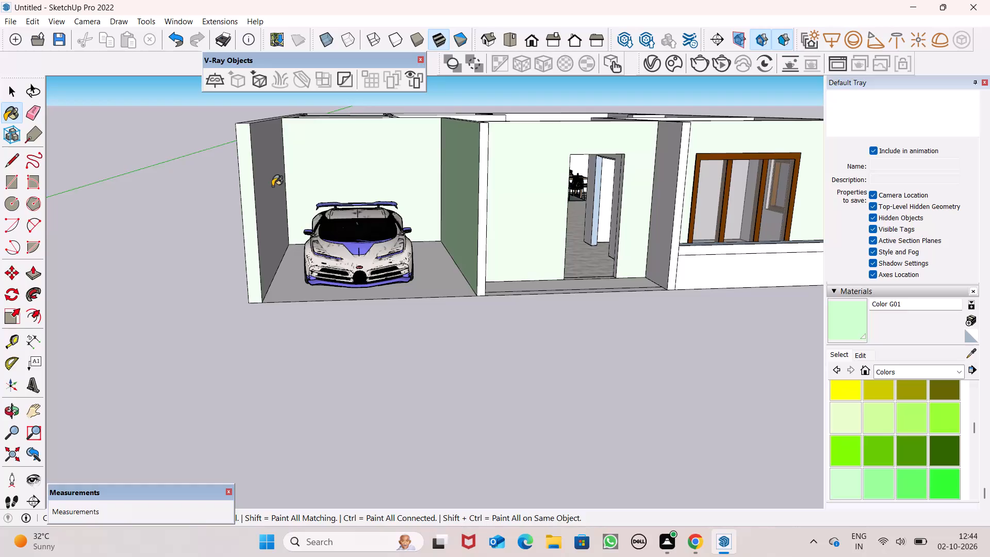
{"action": "left_click", "coordinate": [272, 186]}
Paint the front ends and entrance-facing sides of the two walls flanking the front entrance with Color G01.
{"action": "middle_click_drag", "start_coordinate": [353, 201], "coordinate": [266, 271]}
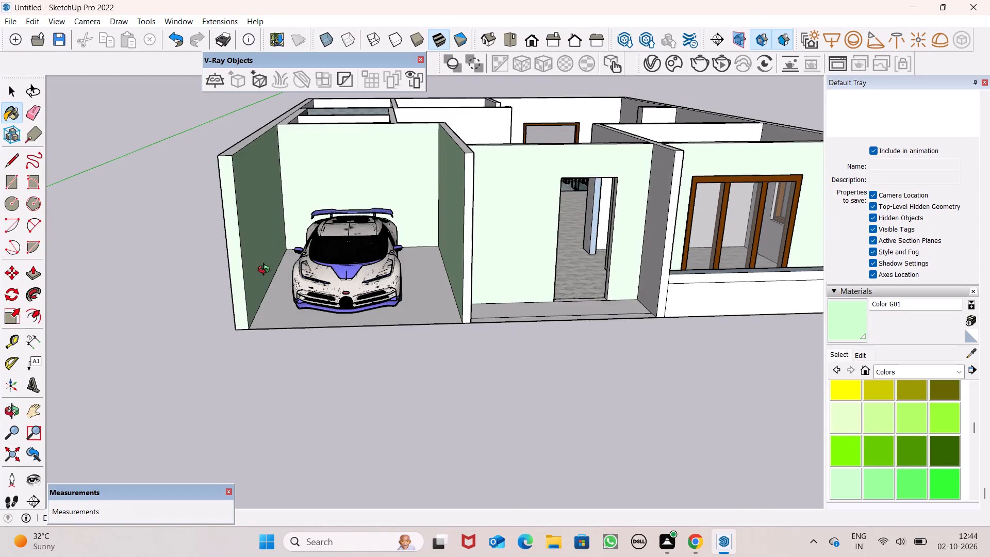
{"action": "middle_click_drag", "start_coordinate": [266, 271], "coordinate": [255, 274]}
{"action": "scroll", "coordinate": [339, 292], "scroll_direction": "up", "scroll_amount": 5}
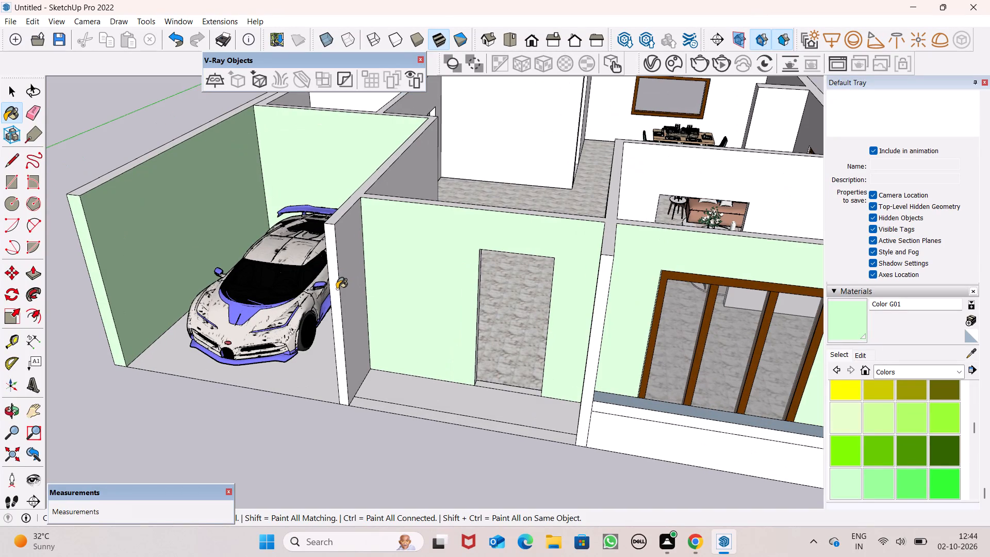
{"action": "left_click", "coordinate": [336, 287]}
{"action": "left_click", "coordinate": [352, 273]}
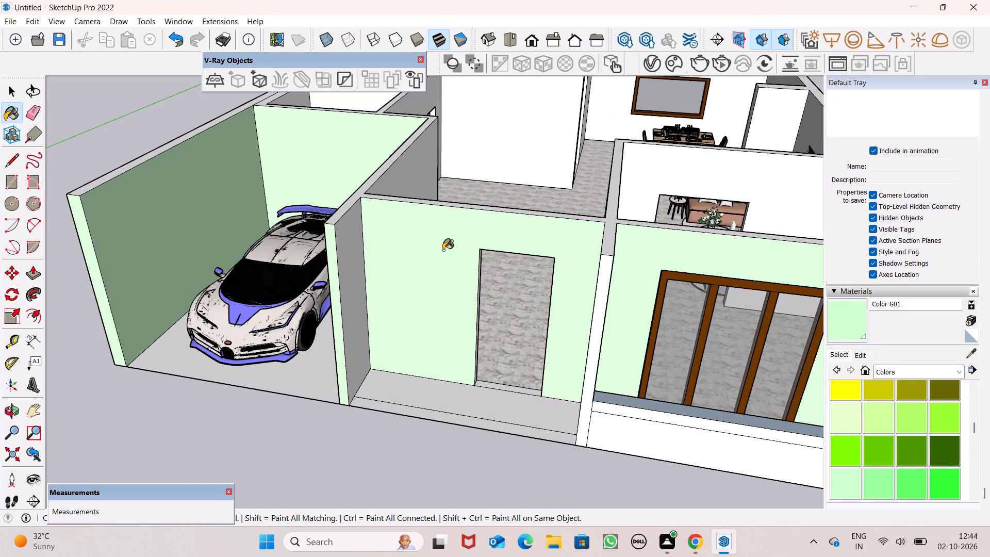
{"action": "scroll", "coordinate": [508, 304], "scroll_direction": "down", "scroll_amount": 1}
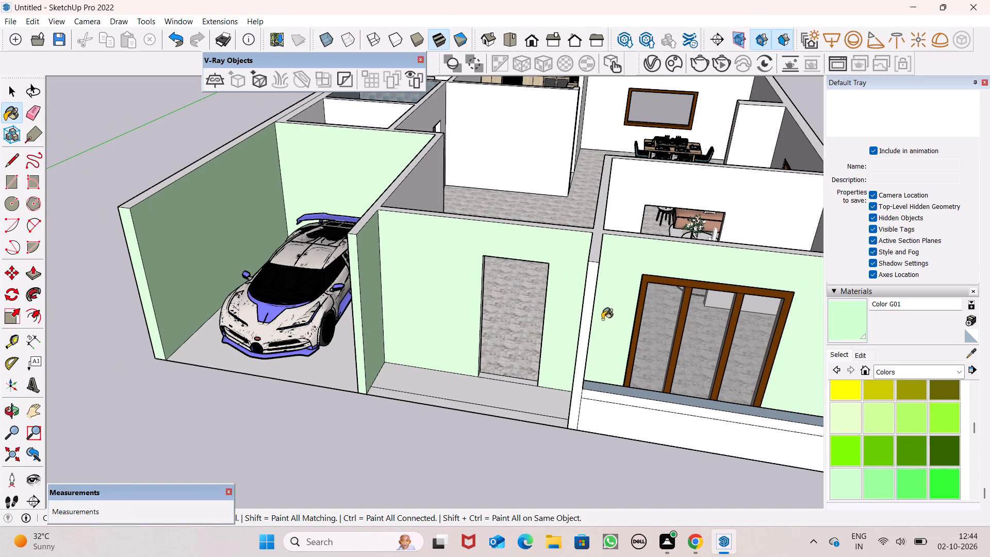
{"action": "left_click", "coordinate": [586, 308]}
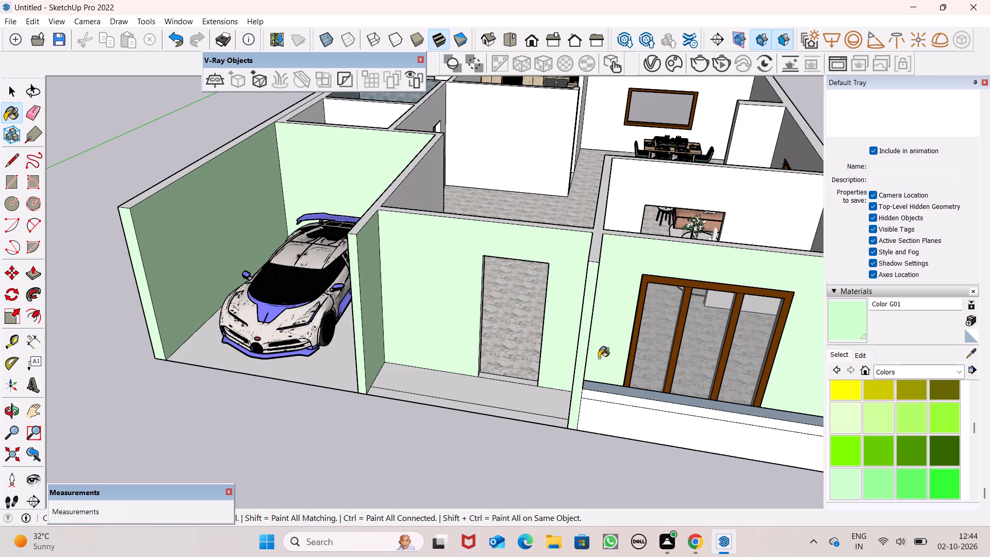
{"action": "scroll", "coordinate": [596, 356], "scroll_direction": "down", "scroll_amount": 1}
{"action": "middle_click_drag", "start_coordinate": [596, 356], "coordinate": [762, 346]}
{"action": "scroll", "coordinate": [675, 296], "scroll_direction": "up", "scroll_amount": 5}
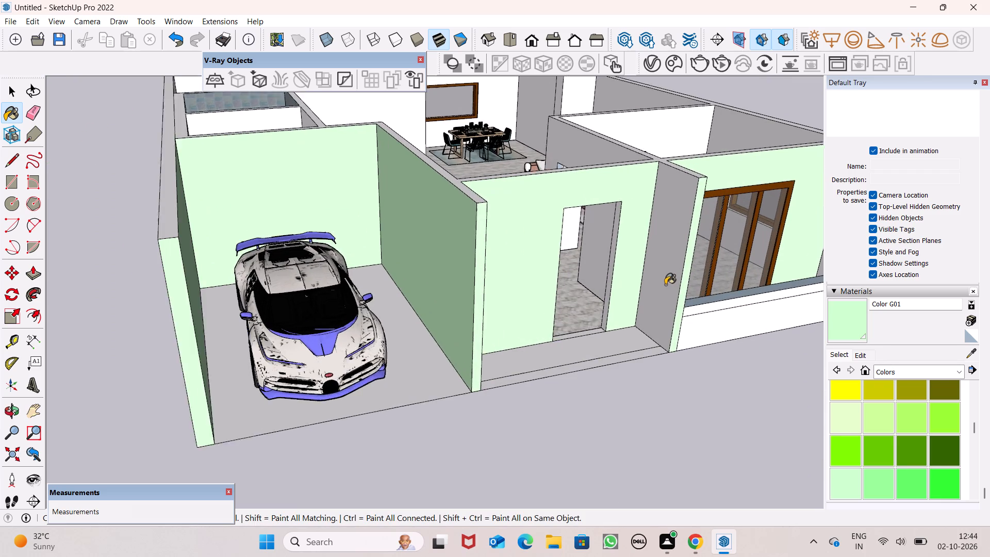
{"action": "left_click", "coordinate": [665, 284]}
Paint both side walls of the recess before the large window, plus the far wall's front end, with Color G01.
{"action": "scroll", "coordinate": [645, 261], "scroll_direction": "down", "scroll_amount": 19}
{"action": "scroll", "coordinate": [773, 236], "scroll_direction": "up", "scroll_amount": 2}
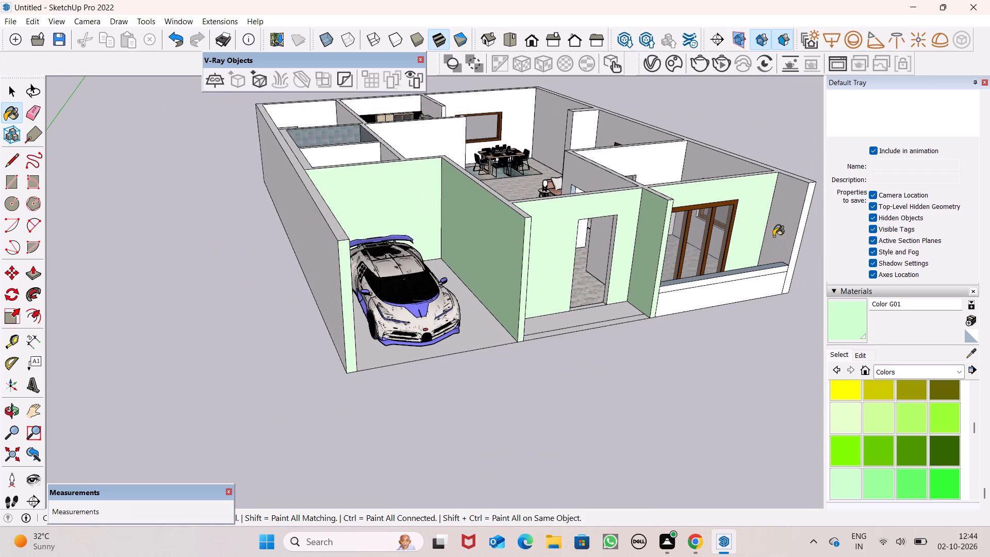
{"action": "scroll", "coordinate": [773, 236], "scroll_direction": "up", "scroll_amount": 4}
{"action": "scroll", "coordinate": [650, 260], "scroll_direction": "down", "scroll_amount": 3}
{"action": "scroll", "coordinate": [588, 243], "scroll_direction": "down", "scroll_amount": 6}
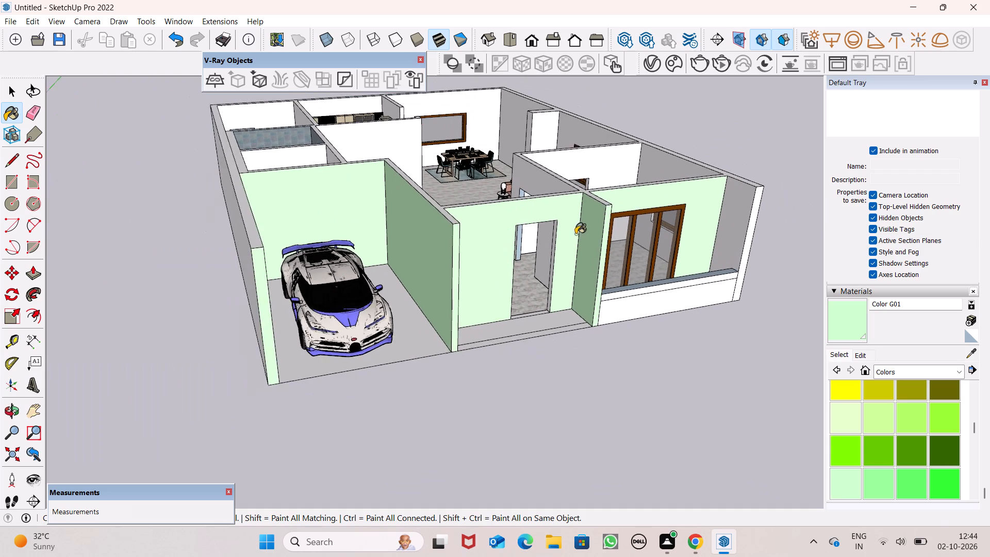
{"action": "scroll", "coordinate": [575, 234], "scroll_direction": "down", "scroll_amount": 4}
{"action": "middle_click_drag", "start_coordinate": [651, 342], "coordinate": [387, 293]}
{"action": "scroll", "coordinate": [391, 220], "scroll_direction": "up", "scroll_amount": 6}
{"action": "left_click", "coordinate": [432, 216]}
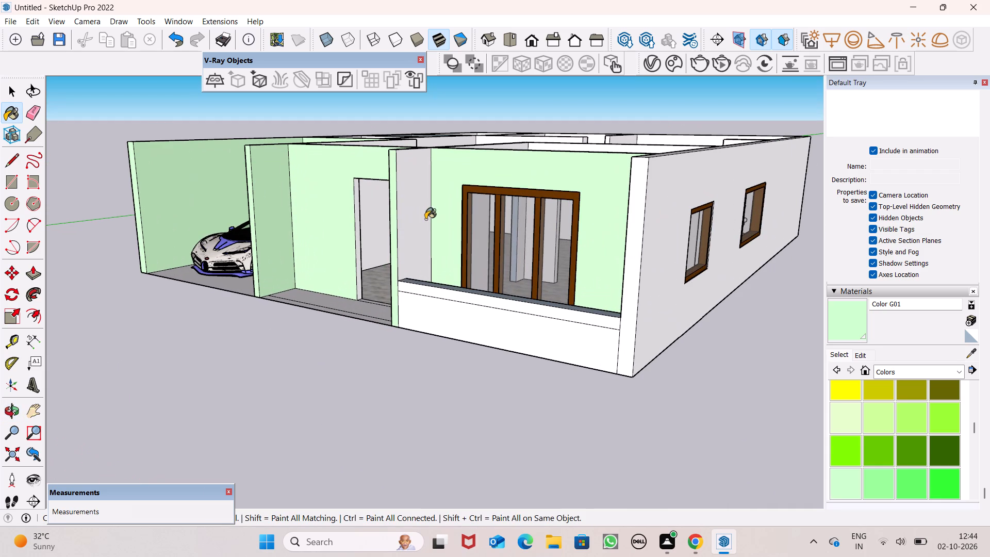
{"action": "left_click", "coordinate": [423, 220]}
{"action": "middle_click_drag", "start_coordinate": [507, 291], "coordinate": [562, 326]}
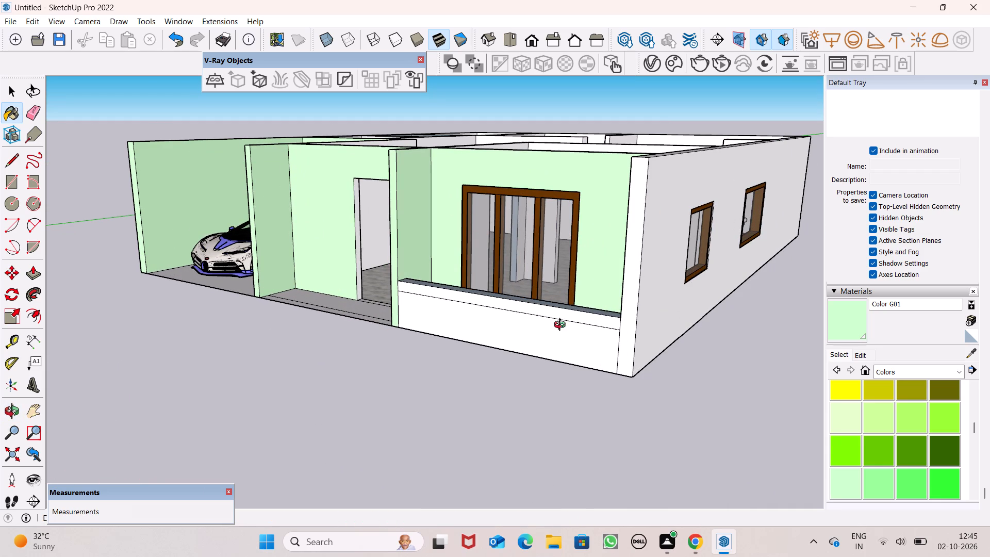
{"action": "middle_click_drag", "start_coordinate": [562, 326], "coordinate": [821, 394]}
{"action": "scroll", "coordinate": [751, 168], "scroll_direction": "up", "scroll_amount": 6}
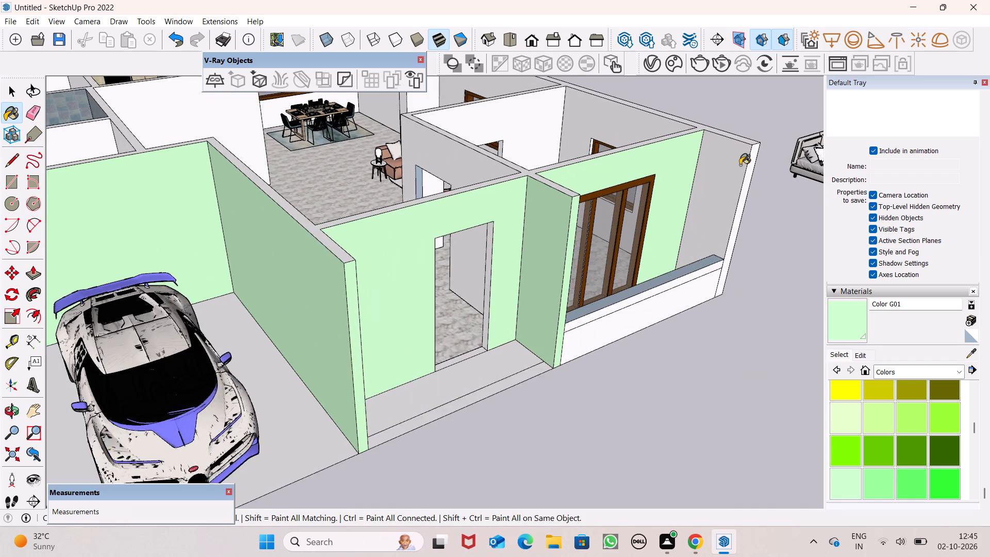
{"action": "left_click", "coordinate": [740, 165]}
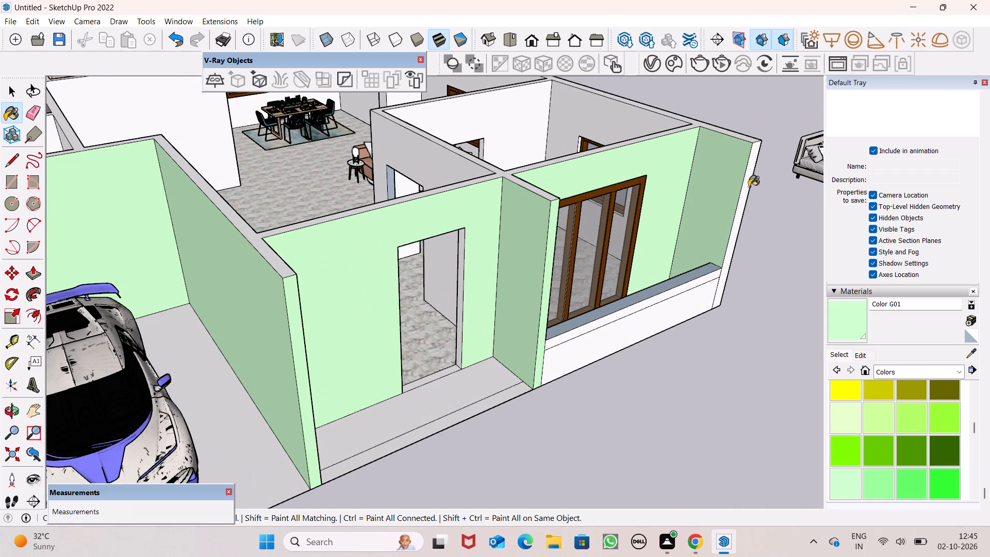
{"action": "left_click", "coordinate": [749, 187]}
Paint the top and the upper front band of the low wall before the large window with Color G01.
{"action": "scroll", "coordinate": [692, 219], "scroll_direction": "down", "scroll_amount": 4}
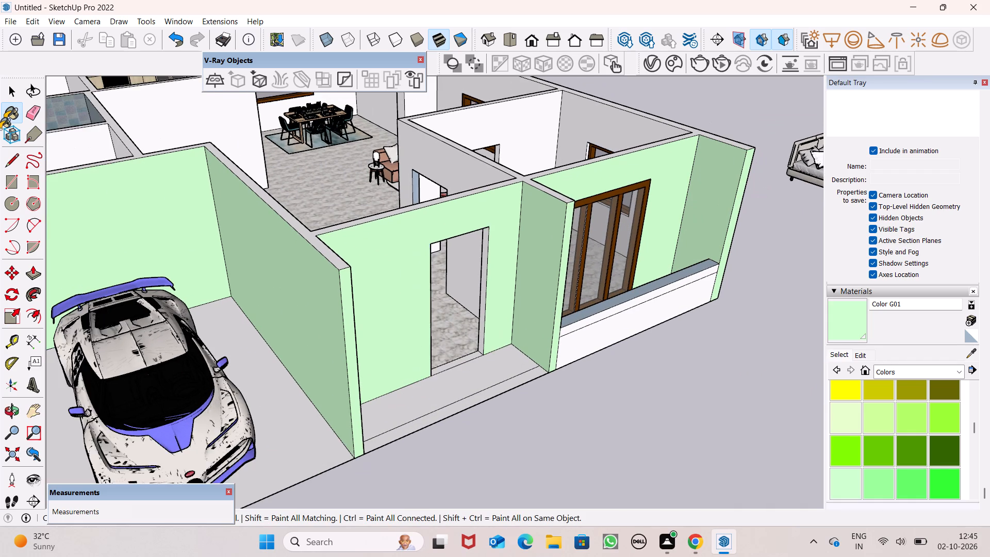
{"action": "scroll", "coordinate": [166, 202], "scroll_direction": "down", "scroll_amount": 7}
{"action": "scroll", "coordinate": [197, 239], "scroll_direction": "down", "scroll_amount": 6}
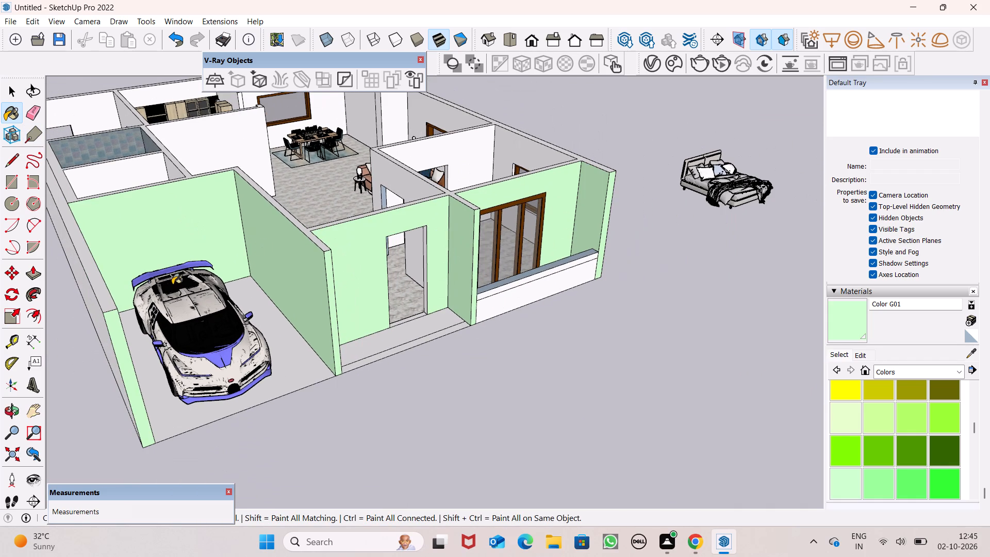
{"action": "scroll", "coordinate": [242, 243], "scroll_direction": "down", "scroll_amount": 13}
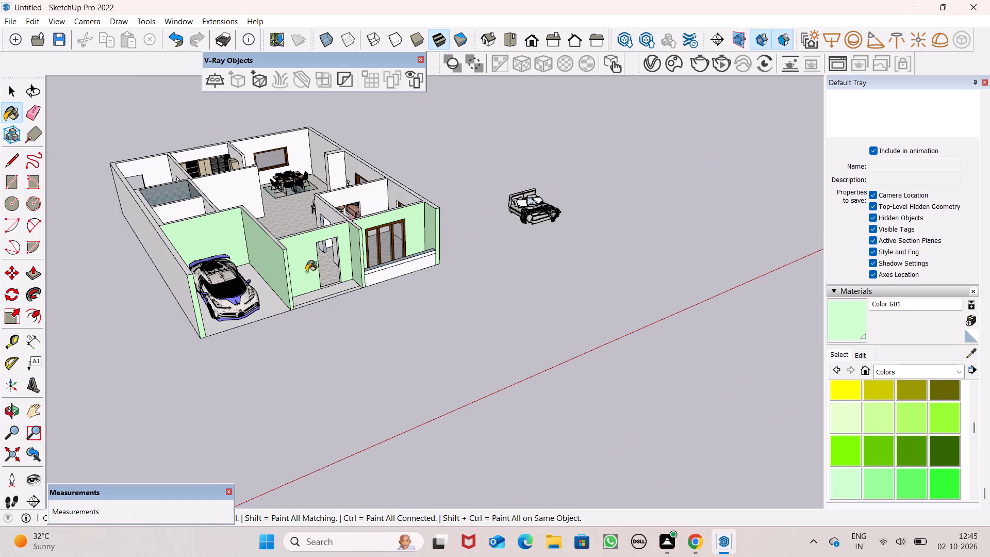
{"action": "scroll", "coordinate": [357, 281], "scroll_direction": "up", "scroll_amount": 16}
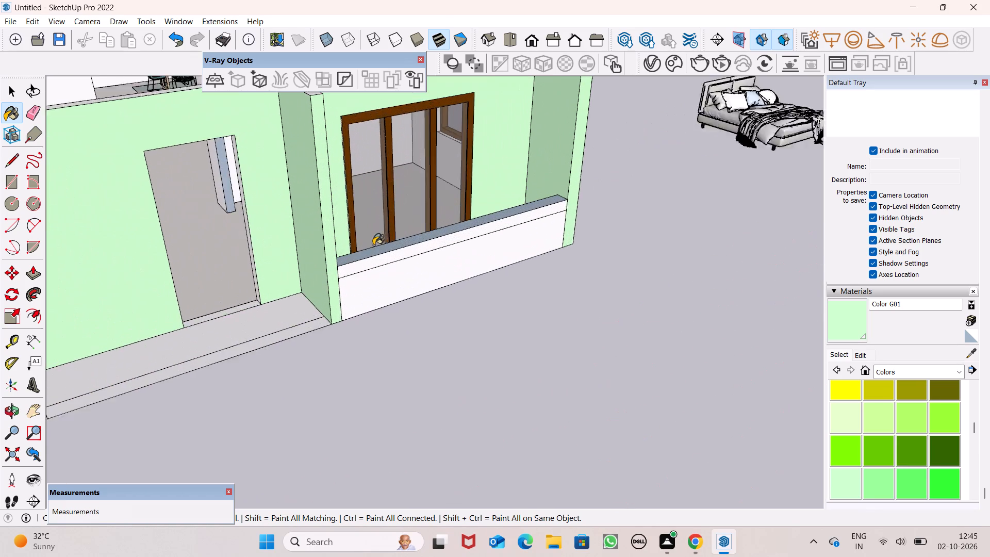
{"action": "scroll", "coordinate": [373, 245], "scroll_direction": "up", "scroll_amount": 2}
{"action": "left_click", "coordinate": [389, 248]}
{"action": "left_click", "coordinate": [404, 257]}
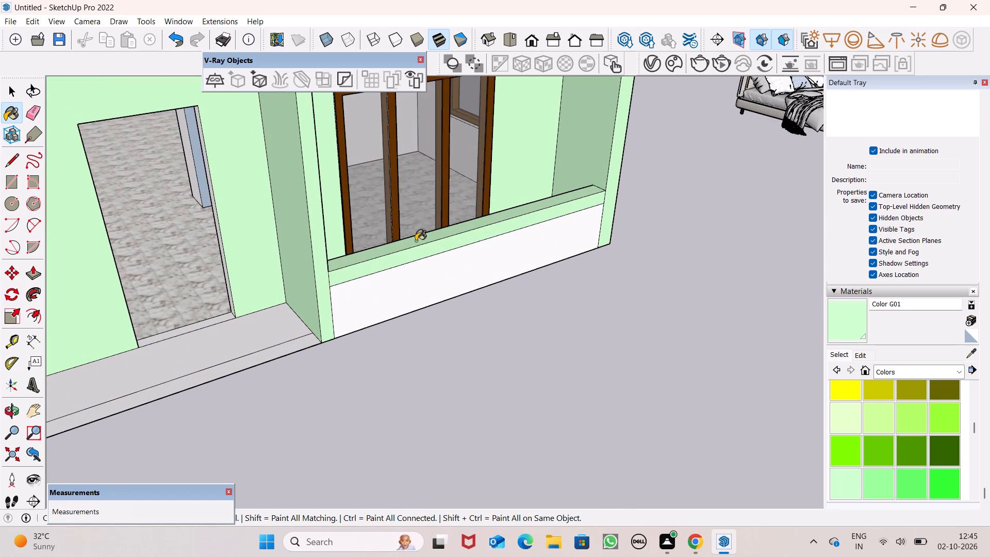
Paint the outer face of the garage's outer side wall with Color G01.
{"action": "scroll", "coordinate": [439, 225], "scroll_direction": "down", "scroll_amount": 19}
{"action": "scroll", "coordinate": [460, 237], "scroll_direction": "down", "scroll_amount": 4}
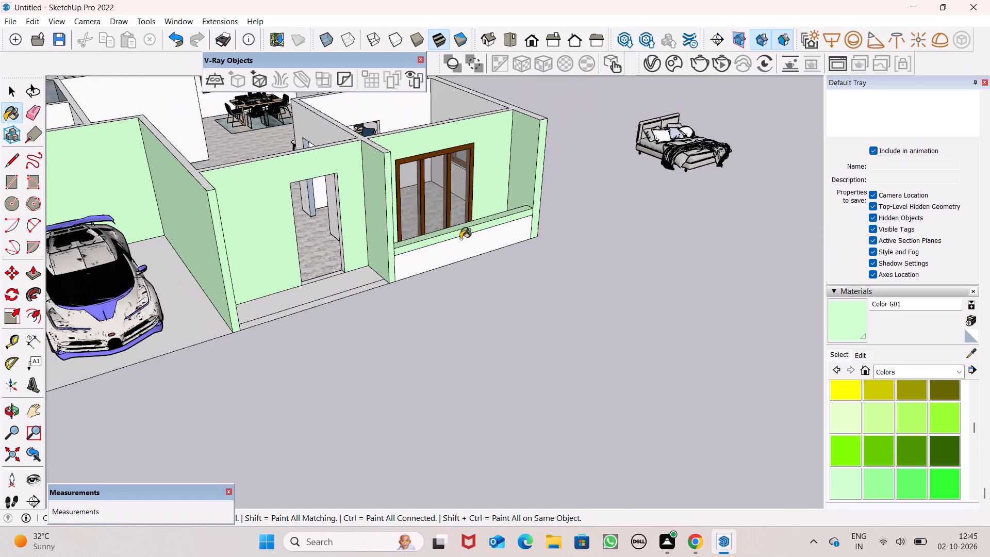
{"action": "scroll", "coordinate": [460, 239], "scroll_direction": "down", "scroll_amount": 10}
{"action": "scroll", "coordinate": [453, 236], "scroll_direction": "up", "scroll_amount": 1}
{"action": "scroll", "coordinate": [453, 236], "scroll_direction": "down", "scroll_amount": 1}
{"action": "left_click", "coordinate": [186, 268]}
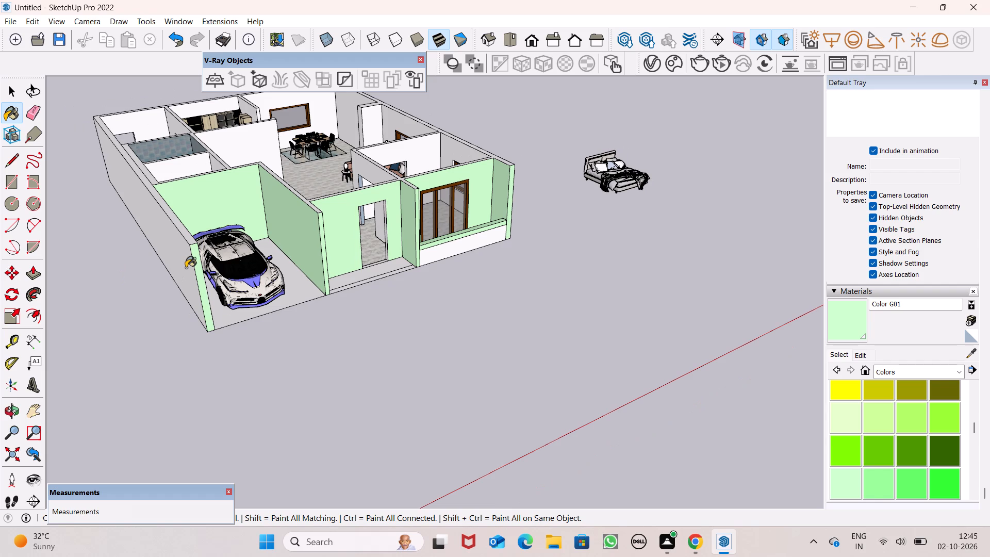
{"action": "scroll", "coordinate": [173, 242], "scroll_direction": "up", "scroll_amount": 1}
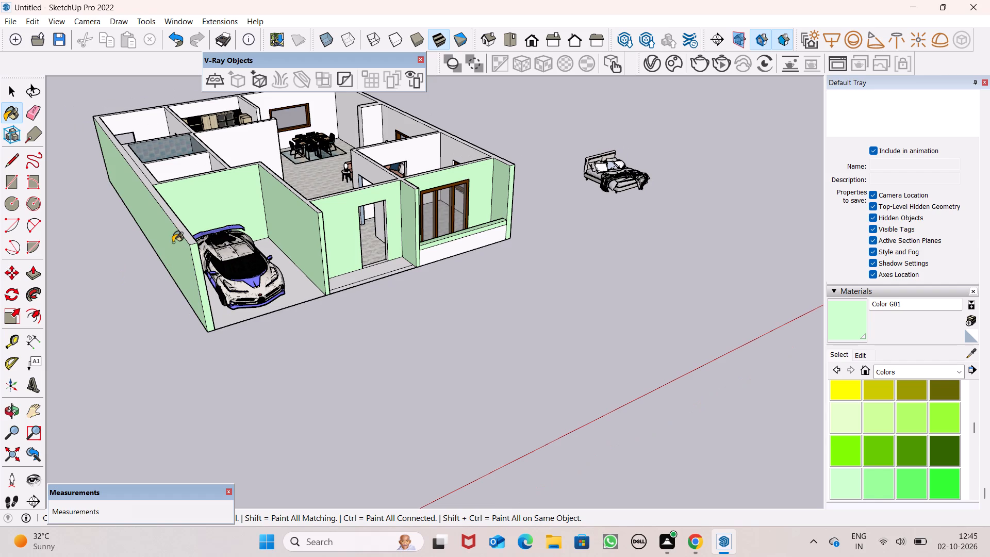
{"action": "scroll", "coordinate": [173, 242], "scroll_direction": "up", "scroll_amount": 7}
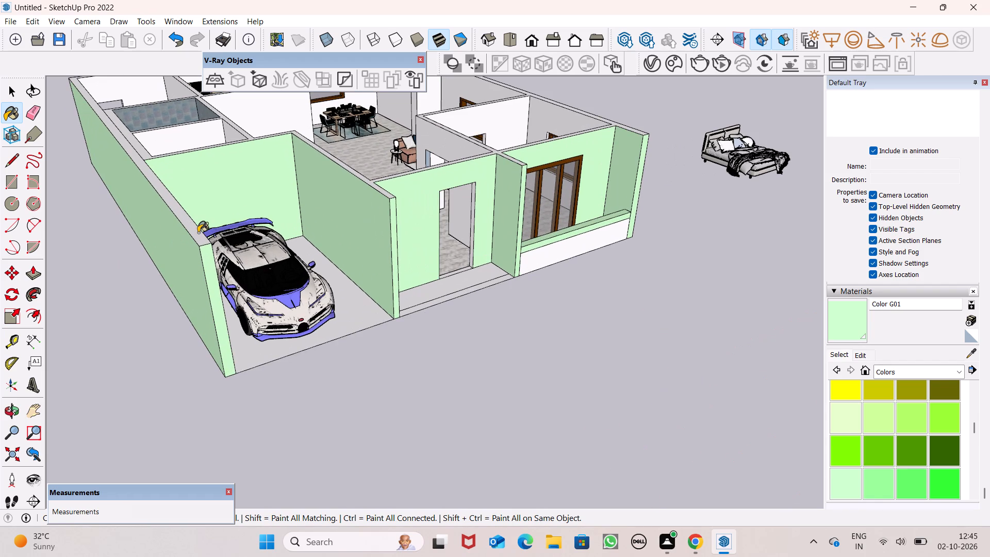
{"action": "left_click", "coordinate": [198, 233]}
{"action": "scroll", "coordinate": [325, 282], "scroll_direction": "down", "scroll_amount": 4}
{"action": "scroll", "coordinate": [274, 277], "scroll_direction": "down", "scroll_amount": 6}
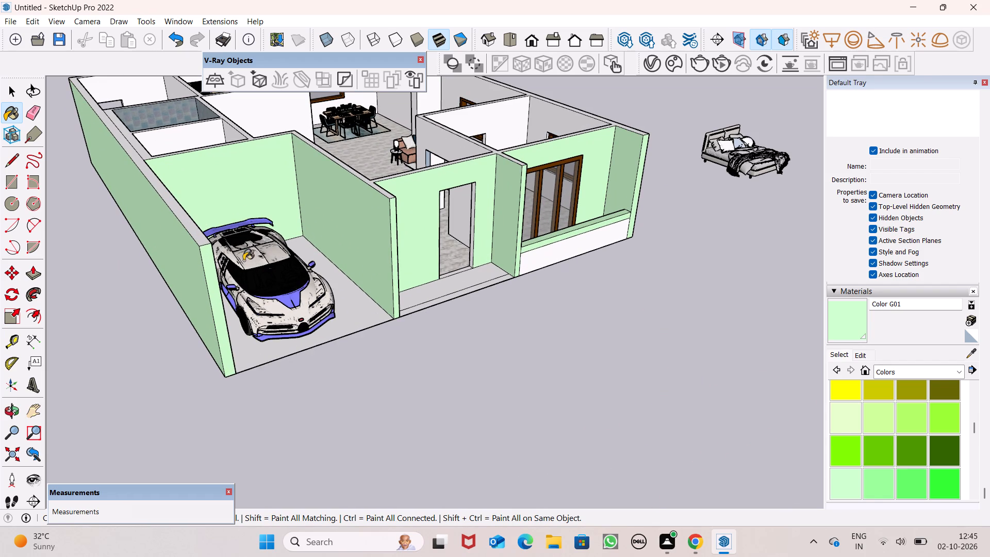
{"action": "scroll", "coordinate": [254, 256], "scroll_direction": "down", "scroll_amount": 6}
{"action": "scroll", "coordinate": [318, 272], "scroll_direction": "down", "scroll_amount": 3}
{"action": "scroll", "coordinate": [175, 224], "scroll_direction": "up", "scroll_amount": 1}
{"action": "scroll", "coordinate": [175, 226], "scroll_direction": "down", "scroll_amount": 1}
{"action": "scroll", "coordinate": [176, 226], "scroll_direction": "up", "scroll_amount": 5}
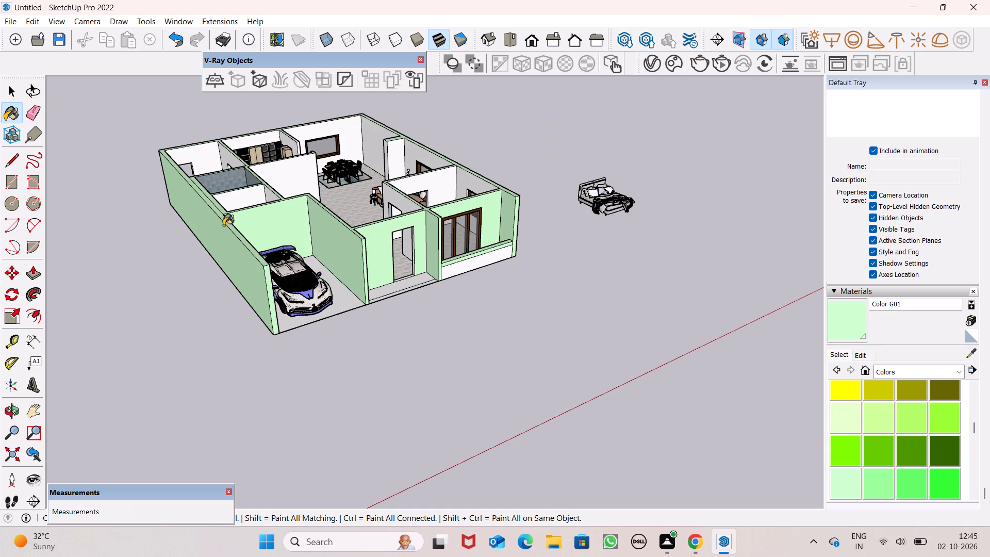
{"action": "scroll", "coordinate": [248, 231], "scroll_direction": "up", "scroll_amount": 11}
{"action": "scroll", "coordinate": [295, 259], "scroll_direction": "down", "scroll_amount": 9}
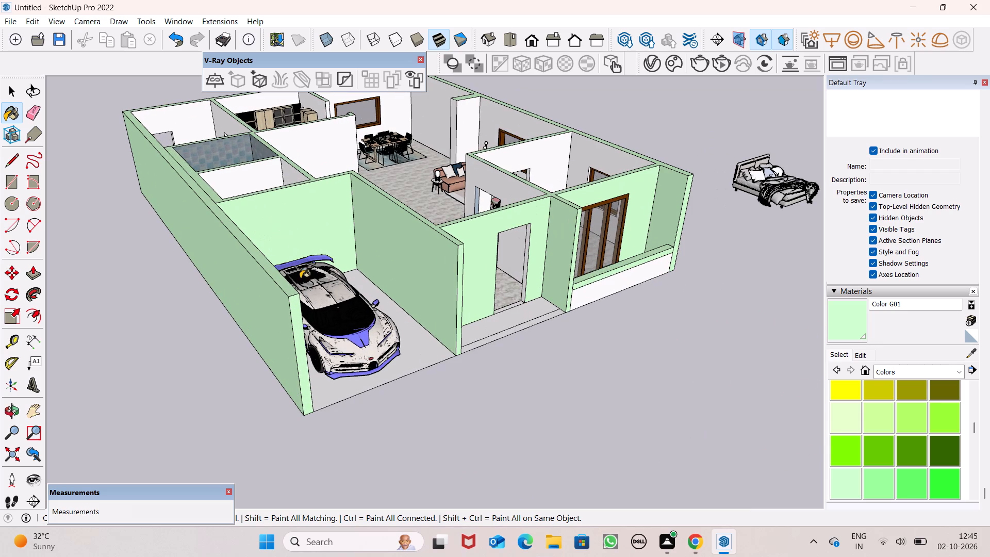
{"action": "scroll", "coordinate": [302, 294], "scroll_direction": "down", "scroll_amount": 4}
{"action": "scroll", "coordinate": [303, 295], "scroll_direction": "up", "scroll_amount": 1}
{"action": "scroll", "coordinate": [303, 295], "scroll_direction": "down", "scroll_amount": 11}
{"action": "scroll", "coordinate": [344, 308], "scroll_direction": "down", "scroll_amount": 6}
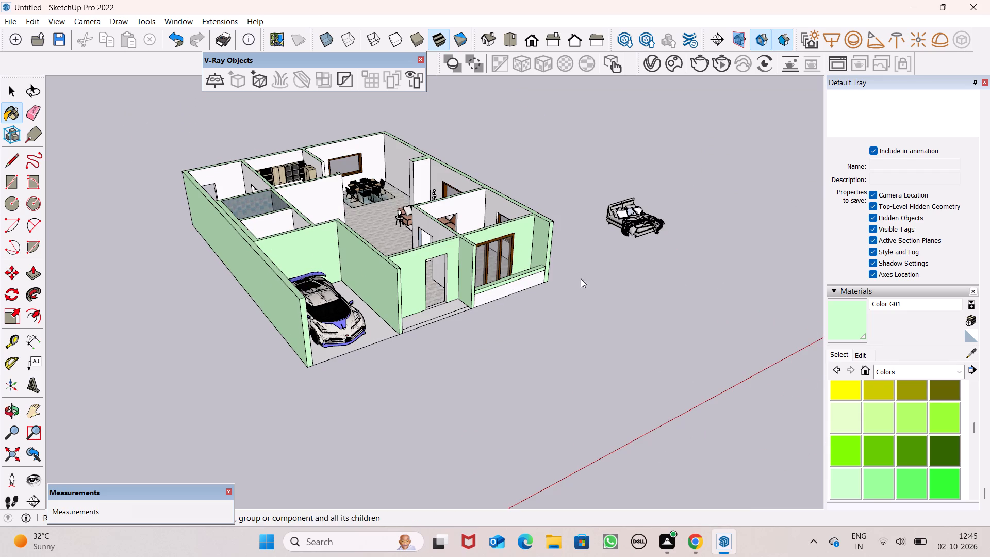
Paint the outer faces of the long side wall with two windows and the rear wall with Color G01.
{"action": "middle_click_drag", "start_coordinate": [586, 278], "coordinate": [129, 293]}
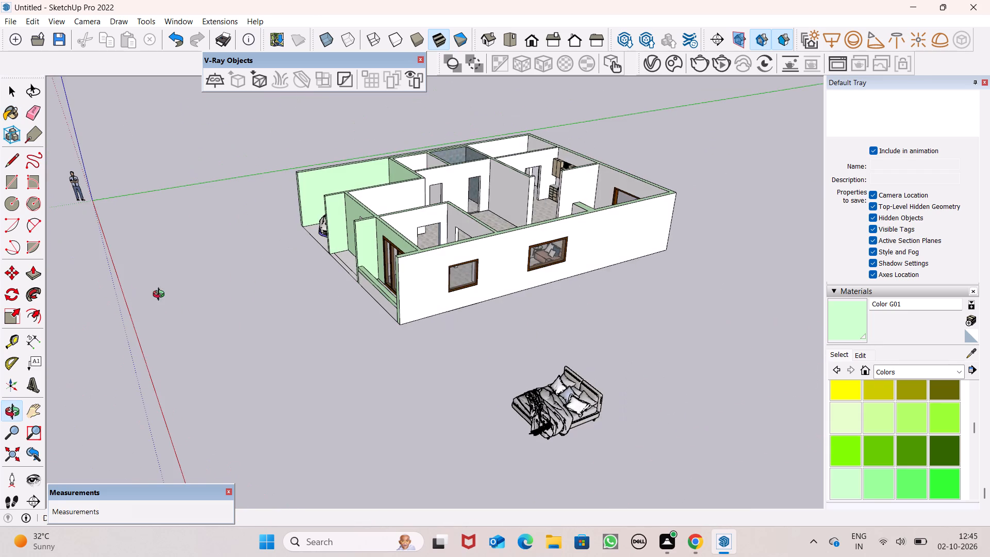
{"action": "scroll", "coordinate": [516, 287], "scroll_direction": "up", "scroll_amount": 1}
{"action": "scroll", "coordinate": [512, 282], "scroll_direction": "down", "scroll_amount": 1}
{"action": "scroll", "coordinate": [512, 282], "scroll_direction": "up", "scroll_amount": 3}
{"action": "left_click", "coordinate": [509, 276]}
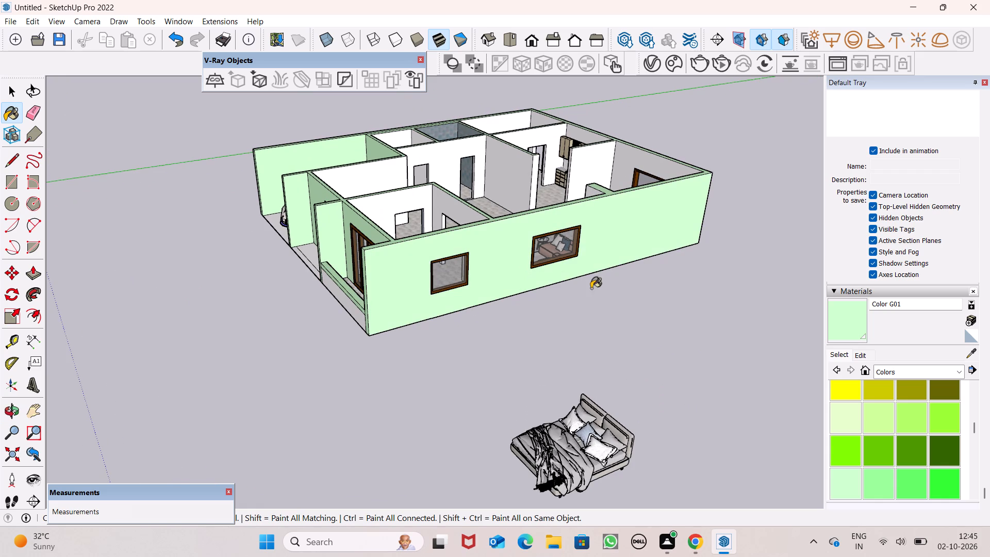
{"action": "middle_click_drag", "start_coordinate": [654, 315], "coordinate": [122, 307]}
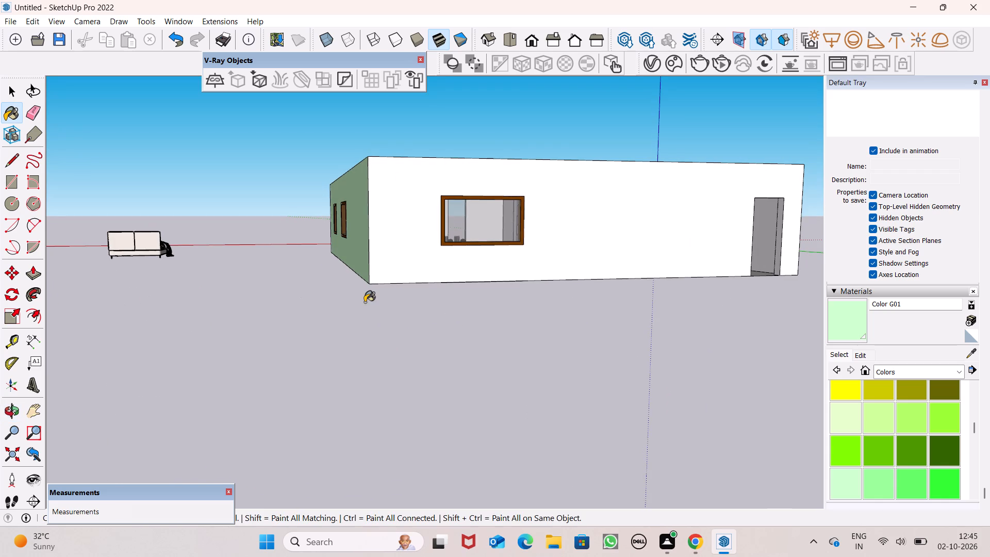
{"action": "scroll", "coordinate": [404, 264], "scroll_direction": "up", "scroll_amount": 1}
{"action": "left_click", "coordinate": [404, 251]}
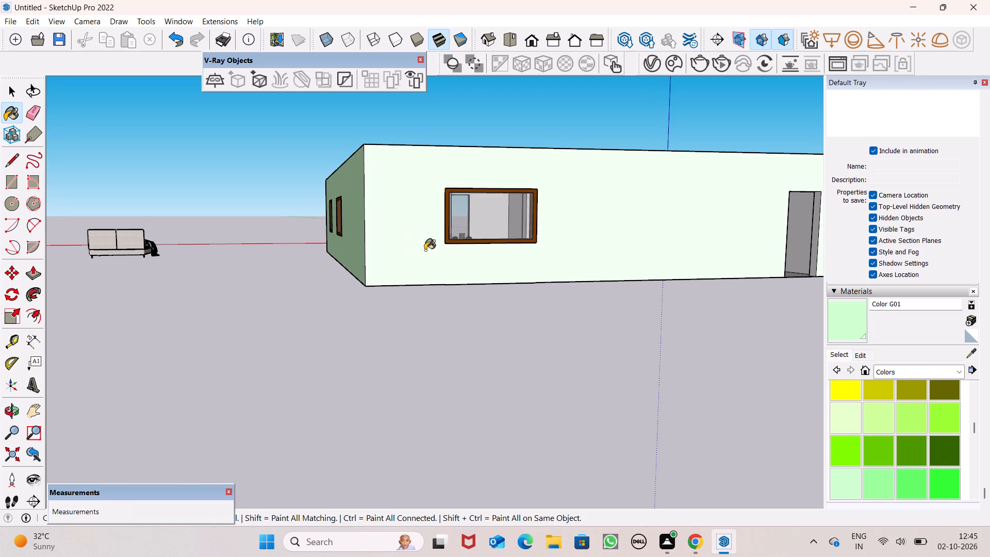
Look over the painted exterior walls from the rear, the windowed side and the front.
{"action": "scroll", "coordinate": [457, 272], "scroll_direction": "down", "scroll_amount": 3}
{"action": "scroll", "coordinate": [464, 302], "scroll_direction": "down", "scroll_amount": 20}
{"action": "middle_click_drag", "start_coordinate": [527, 328], "coordinate": [623, 463]}
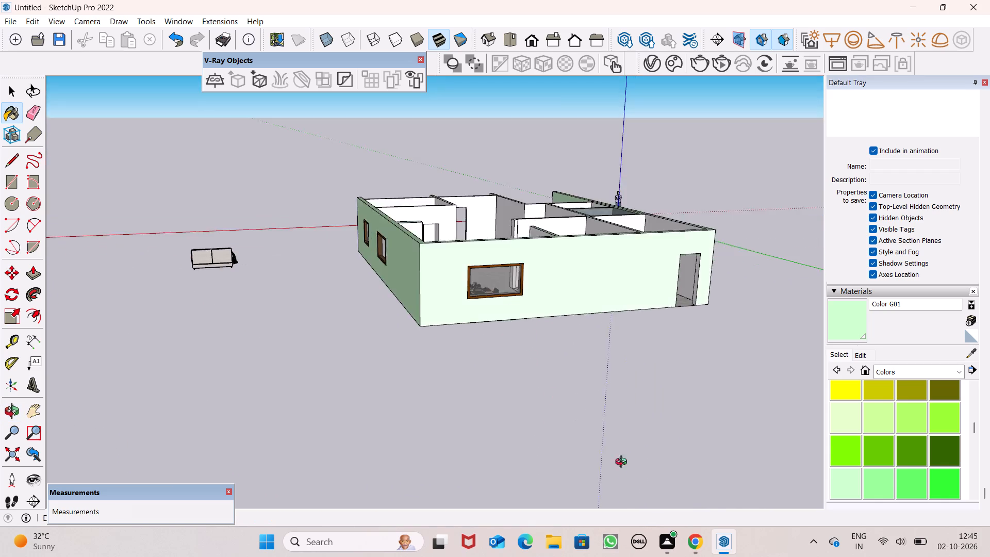
{"action": "middle_click_drag", "start_coordinate": [623, 463], "coordinate": [622, 490]}
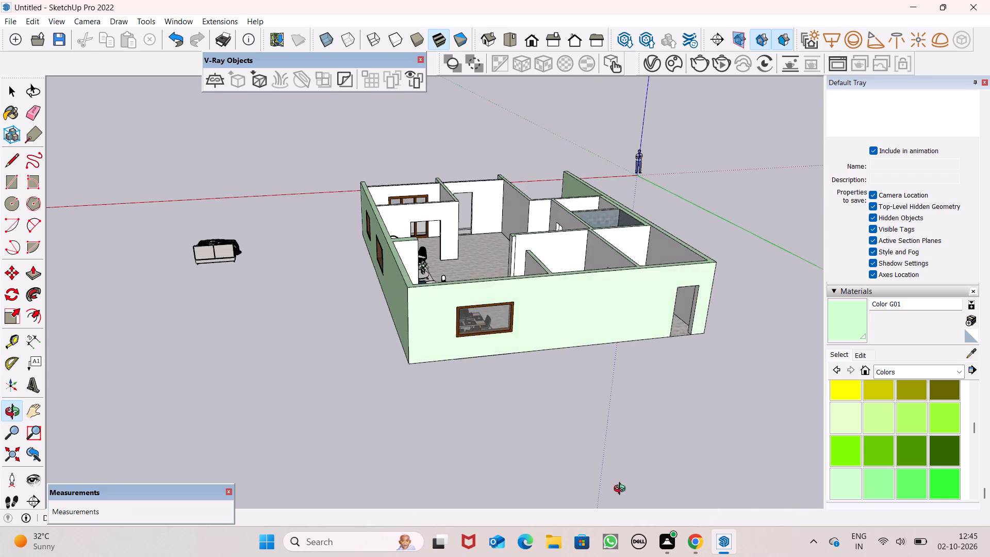
{"action": "middle_click_drag", "start_coordinate": [622, 490], "coordinate": [958, 495]}
{"action": "scroll", "coordinate": [584, 319], "scroll_direction": "up", "scroll_amount": 1}
{"action": "scroll", "coordinate": [583, 319], "scroll_direction": "down", "scroll_amount": 1}
{"action": "scroll", "coordinate": [583, 319], "scroll_direction": "up", "scroll_amount": 1}
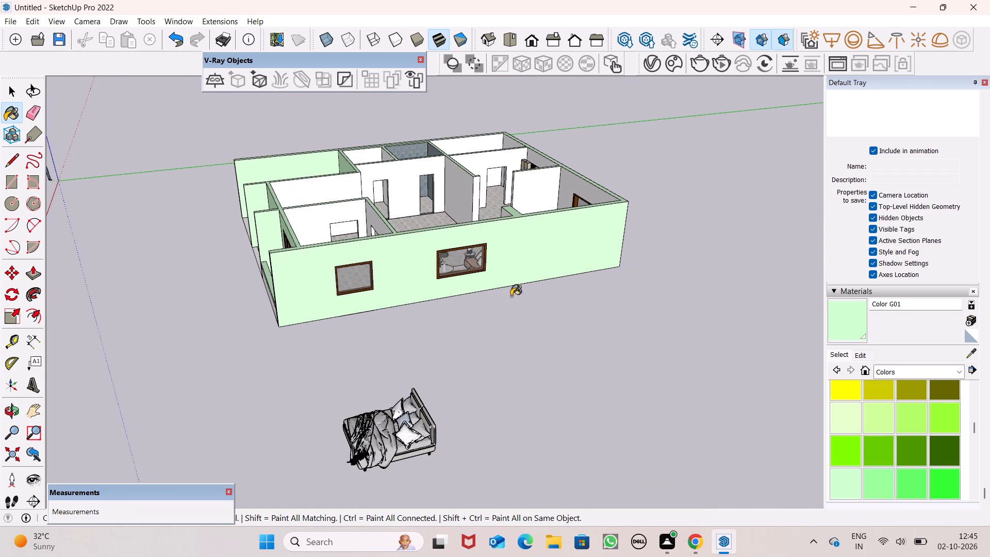
{"action": "scroll", "coordinate": [399, 278], "scroll_direction": "up", "scroll_amount": 1}
{"action": "middle_click_drag", "start_coordinate": [399, 277], "coordinate": [790, 293]}
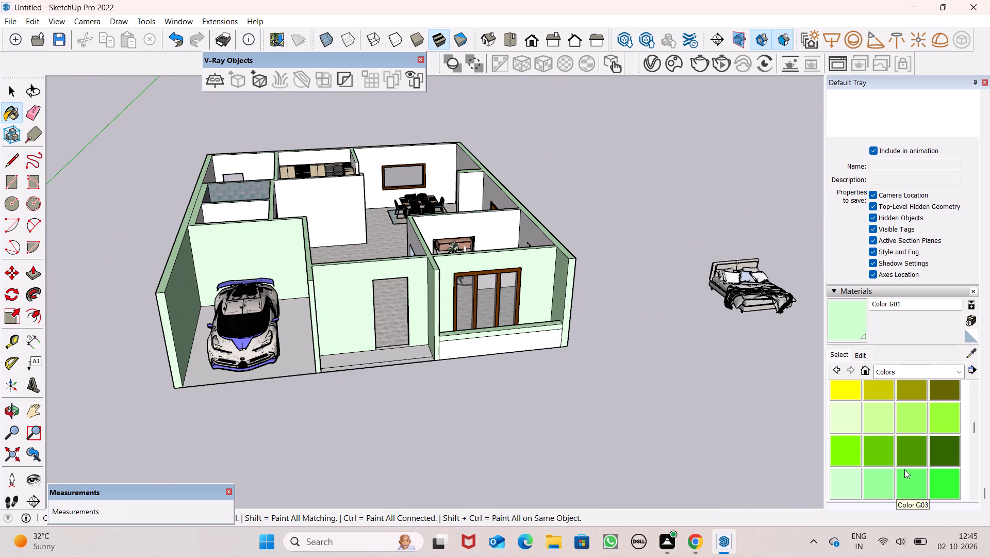
Paint the front room's small-window wall and its partition to the living room with Color J01.
{"action": "scroll", "coordinate": [914, 433], "scroll_direction": "down", "scroll_amount": 4}
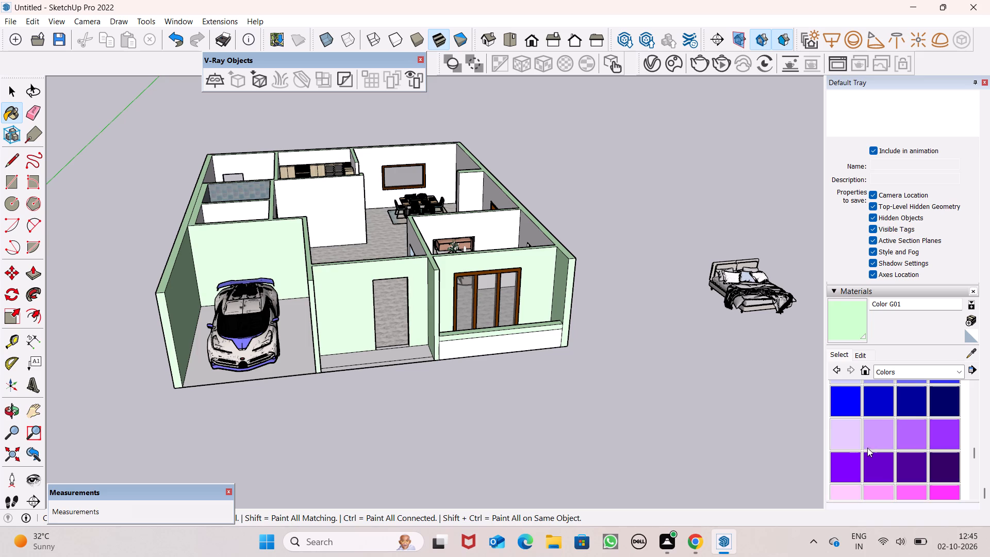
{"action": "left_click", "coordinate": [851, 442]}
{"action": "scroll", "coordinate": [403, 211], "scroll_direction": "up", "scroll_amount": 6}
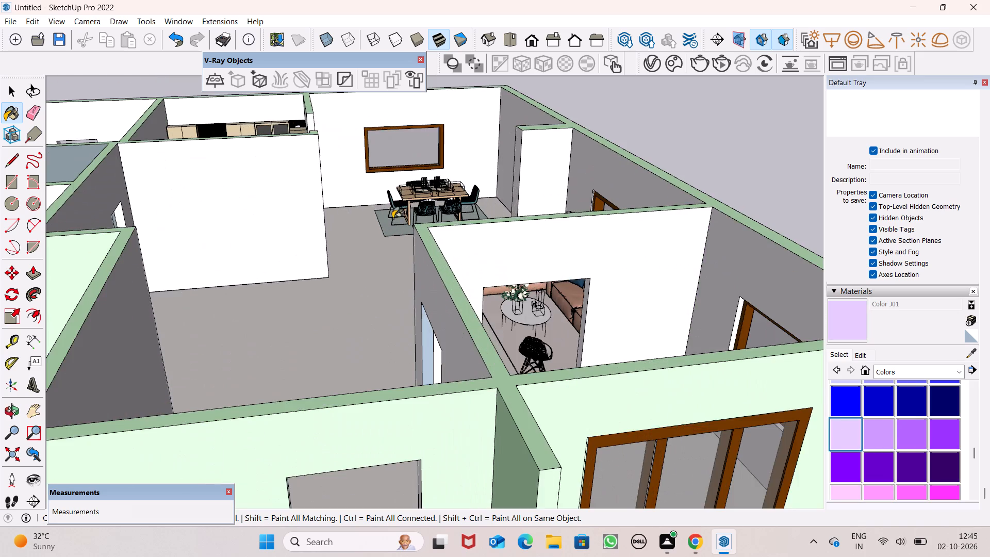
{"action": "middle_click_drag", "start_coordinate": [391, 219], "coordinate": [620, 245]}
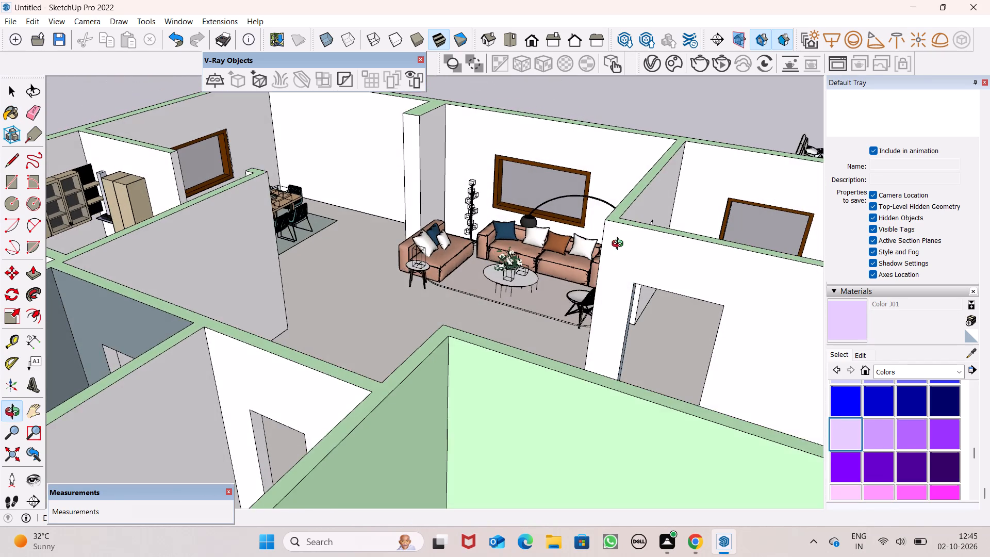
{"action": "middle_click_drag", "start_coordinate": [620, 245], "coordinate": [621, 261]}
{"action": "scroll", "coordinate": [664, 182], "scroll_direction": "down", "scroll_amount": 6}
{"action": "scroll", "coordinate": [746, 218], "scroll_direction": "up", "scroll_amount": 4}
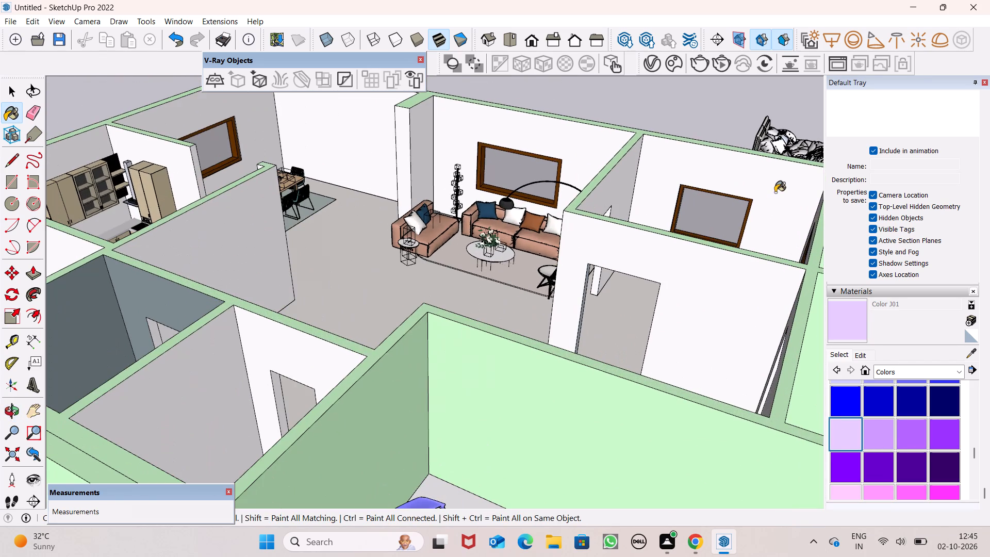
{"action": "left_click", "coordinate": [777, 190]}
{"action": "scroll", "coordinate": [785, 203], "scroll_direction": "up", "scroll_amount": 1}
{"action": "middle_click_drag", "start_coordinate": [785, 203], "coordinate": [631, 330]}
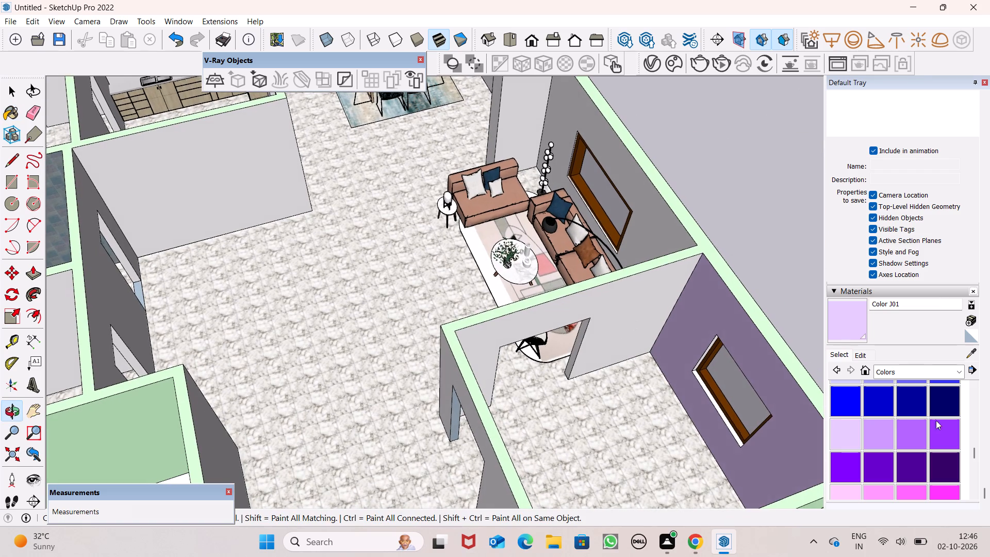
{"action": "left_click", "coordinate": [846, 434]}
{"action": "left_click", "coordinate": [712, 324]}
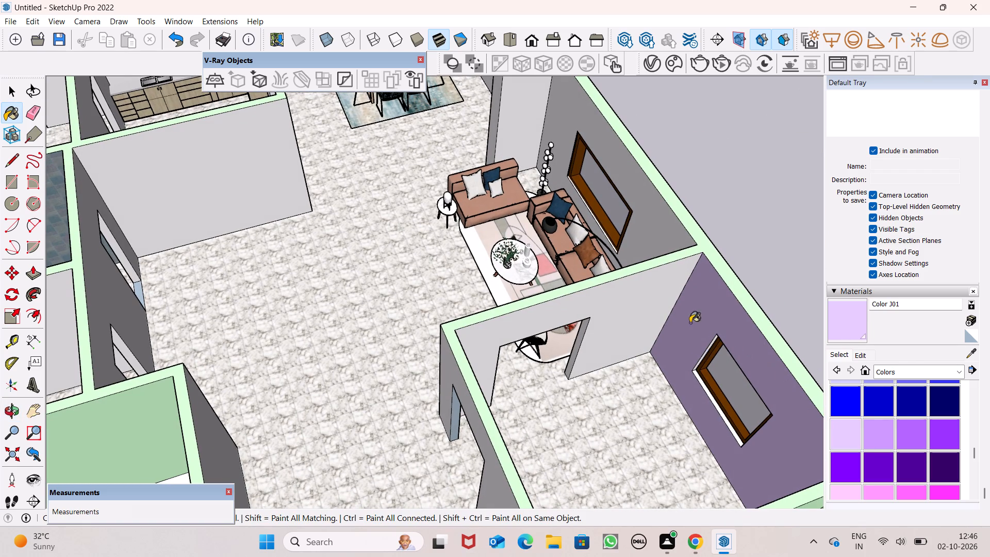
{"action": "left_click", "coordinate": [629, 314]}
Paint the front room's doorway wall on the entrance side and the inner face of its large-window wall with Color J01.
{"action": "scroll", "coordinate": [683, 274], "scroll_direction": "down", "scroll_amount": 5}
{"action": "middle_click_drag", "start_coordinate": [704, 335], "coordinate": [678, 382]}
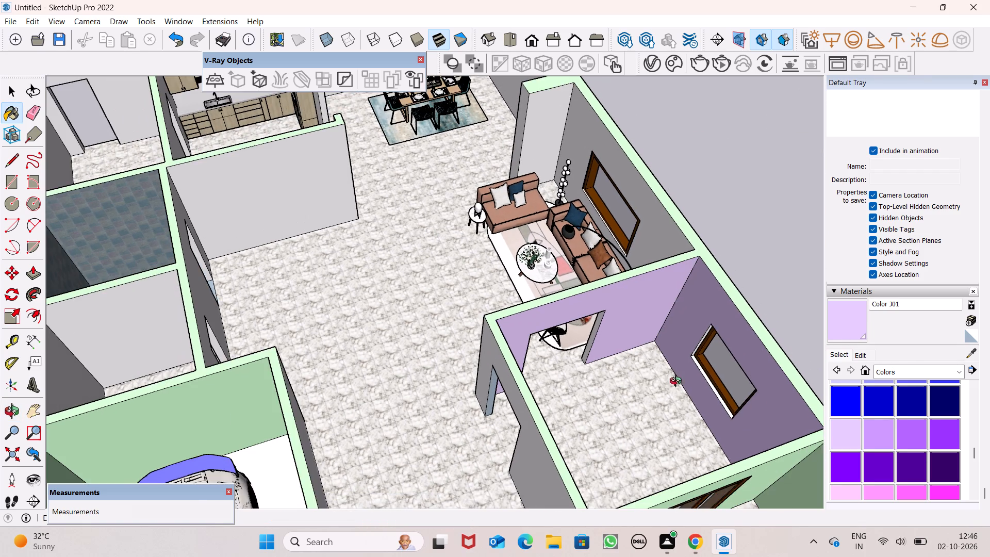
{"action": "middle_click_drag", "start_coordinate": [678, 382], "coordinate": [200, 342]}
{"action": "left_click", "coordinate": [190, 241]}
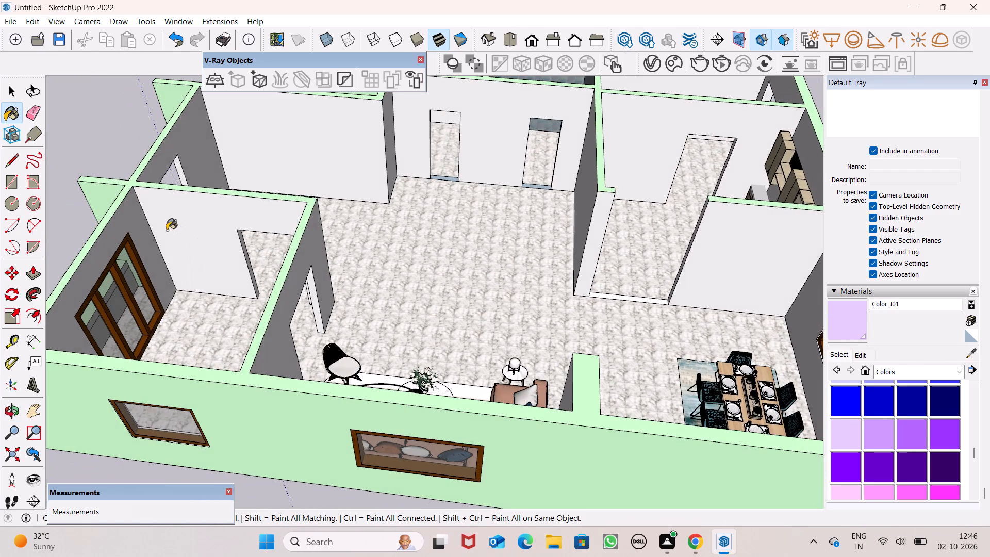
{"action": "left_click", "coordinate": [116, 218]}
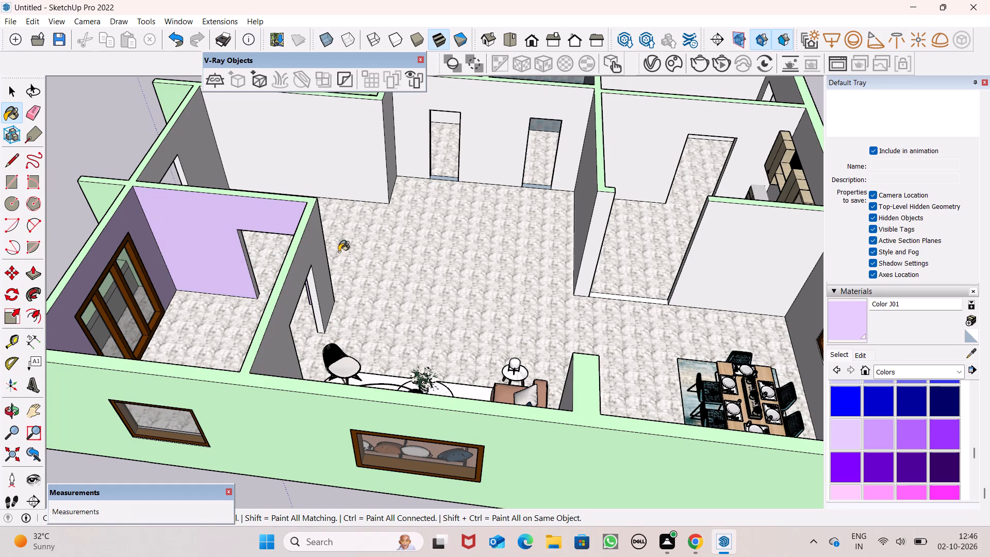
Paint the hall wall with two doorways, the rear corner room's outer-side wall and the dining side of the kitchen partition with Color J01.
{"action": "scroll", "coordinate": [343, 300], "scroll_direction": "down", "scroll_amount": 3}
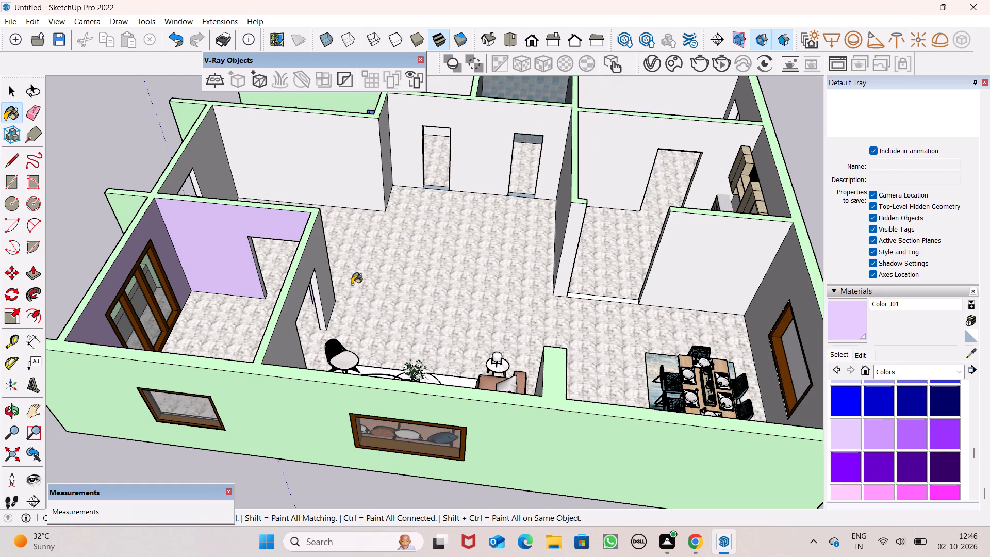
{"action": "left_click", "coordinate": [459, 146]}
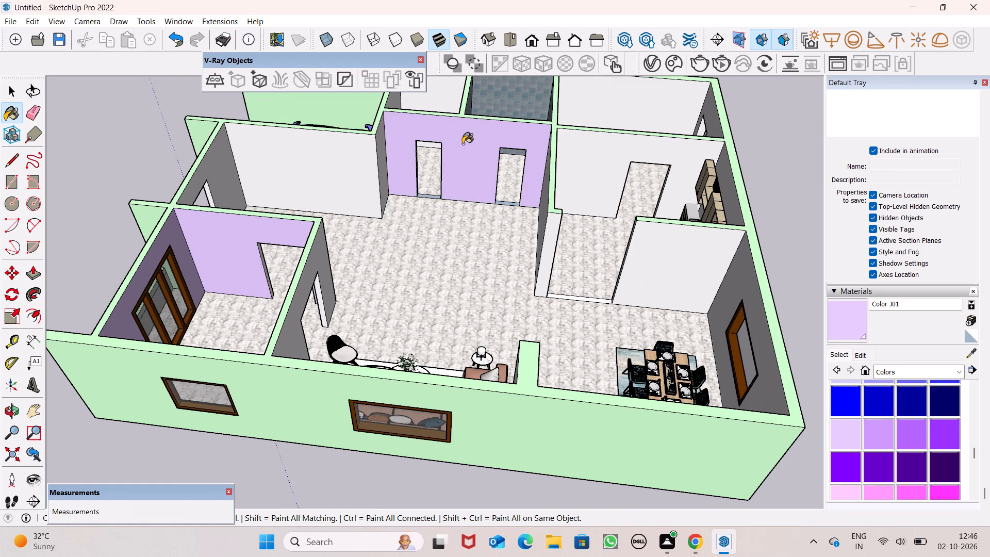
{"action": "left_click", "coordinate": [640, 108]}
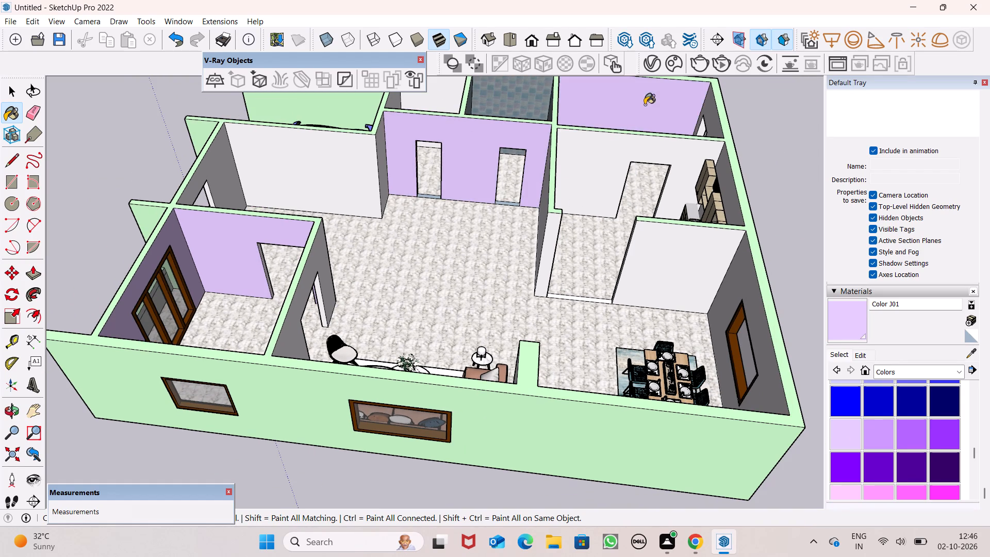
{"action": "scroll", "coordinate": [674, 174], "scroll_direction": "up", "scroll_amount": 2}
{"action": "left_click", "coordinate": [696, 272]}
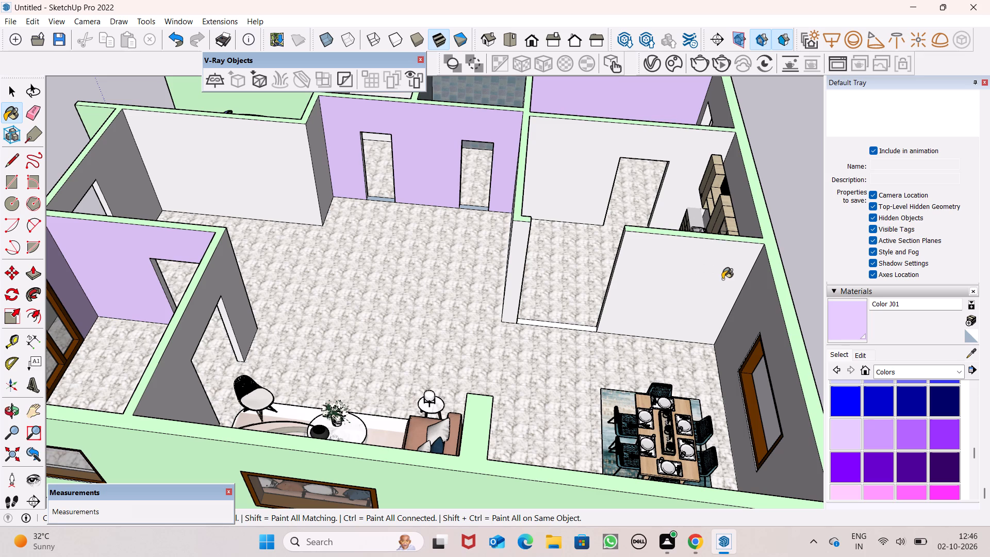
{"action": "scroll", "coordinate": [736, 298], "scroll_direction": "down", "scroll_amount": 8}
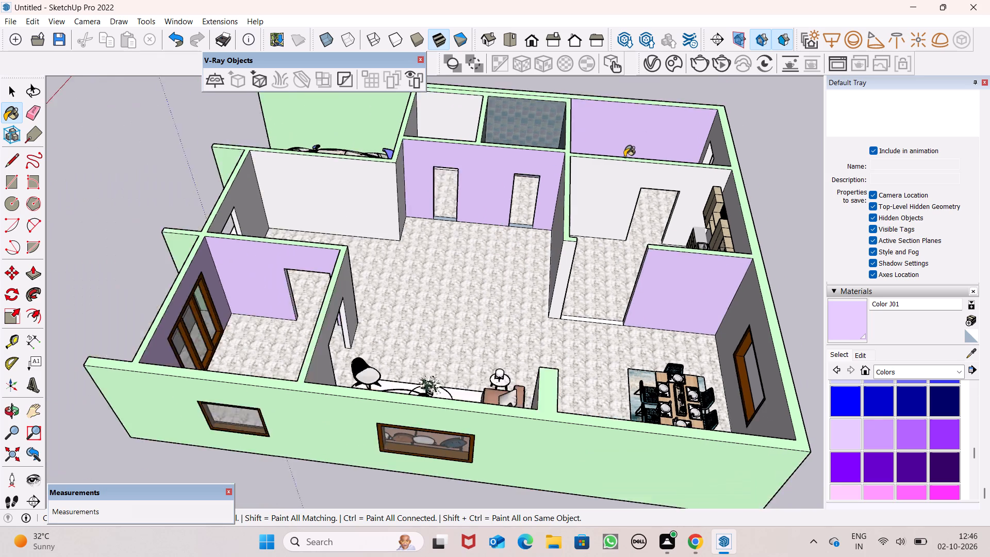
Paint the rear corner room's back-door wall and its partitions to the kitchen and the tiled bathroom with Color J01.
{"action": "scroll", "coordinate": [669, 158], "scroll_direction": "up", "scroll_amount": 8}
{"action": "scroll", "coordinate": [739, 166], "scroll_direction": "up", "scroll_amount": 5}
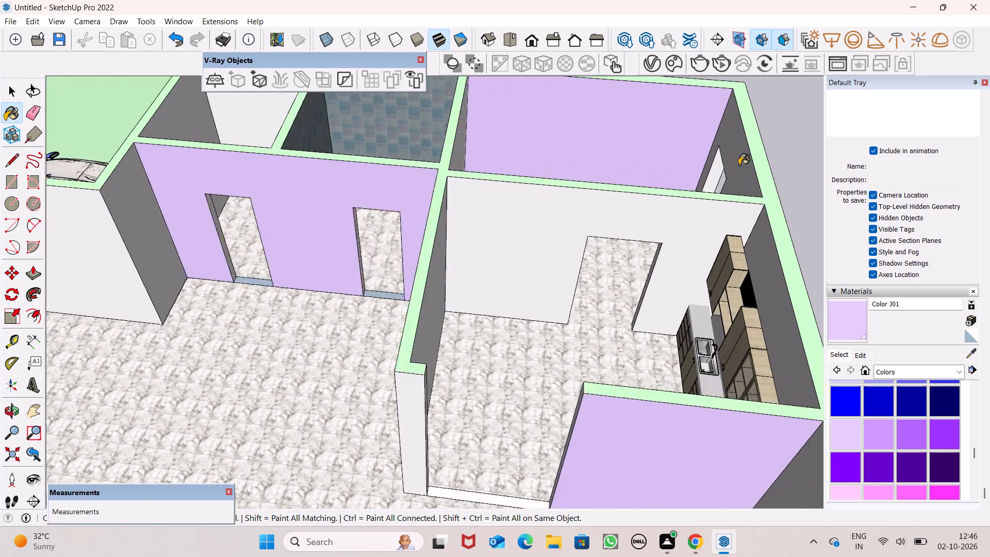
{"action": "scroll", "coordinate": [739, 165], "scroll_direction": "up", "scroll_amount": 1}
{"action": "left_click", "coordinate": [741, 159]}
{"action": "middle_click_drag", "start_coordinate": [720, 242], "coordinate": [989, 284]}
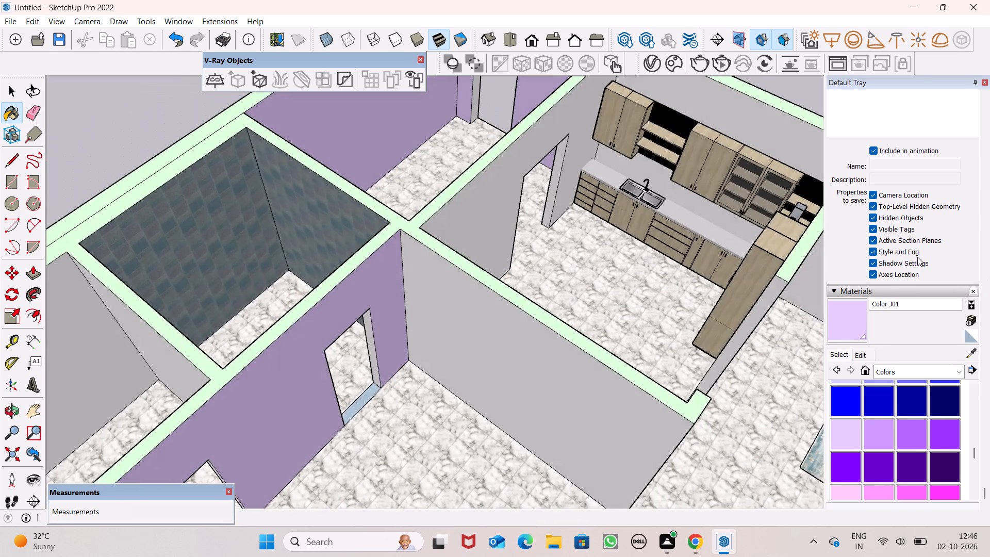
{"action": "middle_click_drag", "start_coordinate": [463, 227], "coordinate": [956, 234]}
{"action": "scroll", "coordinate": [873, 289], "scroll_direction": "up", "scroll_amount": 1}
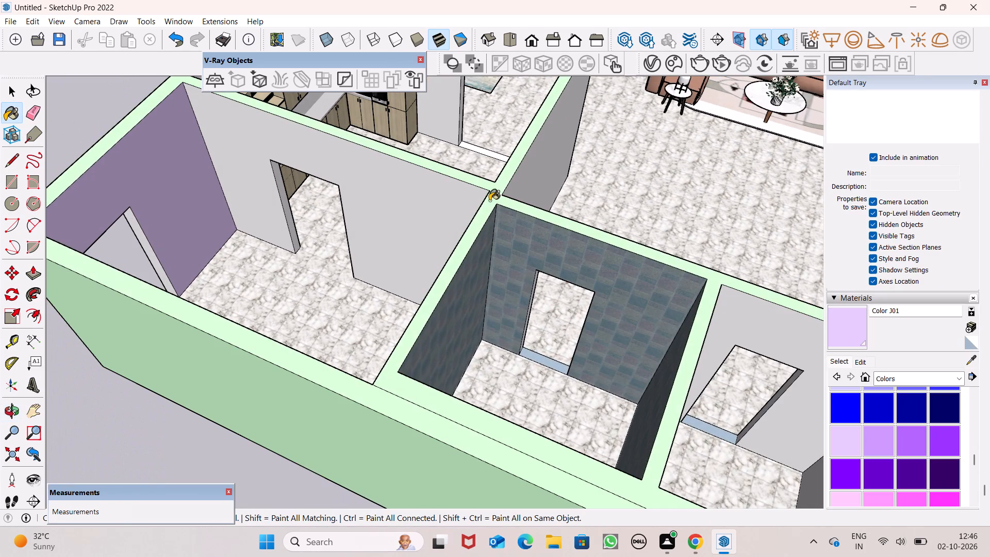
{"action": "left_click", "coordinate": [430, 199]}
{"action": "middle_click_drag", "start_coordinate": [477, 257], "coordinate": [833, 280]}
{"action": "scroll", "coordinate": [833, 278], "scroll_direction": "up", "scroll_amount": 1}
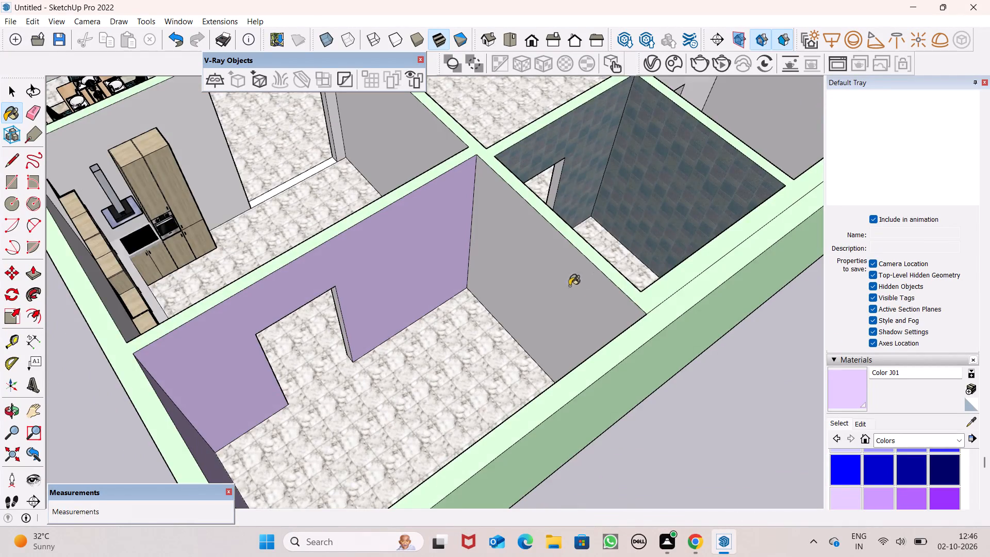
{"action": "left_click", "coordinate": [569, 284]}
Look over the interior walls of all rooms from the rear corner and from the garage side.
{"action": "scroll", "coordinate": [587, 242], "scroll_direction": "down", "scroll_amount": 17}
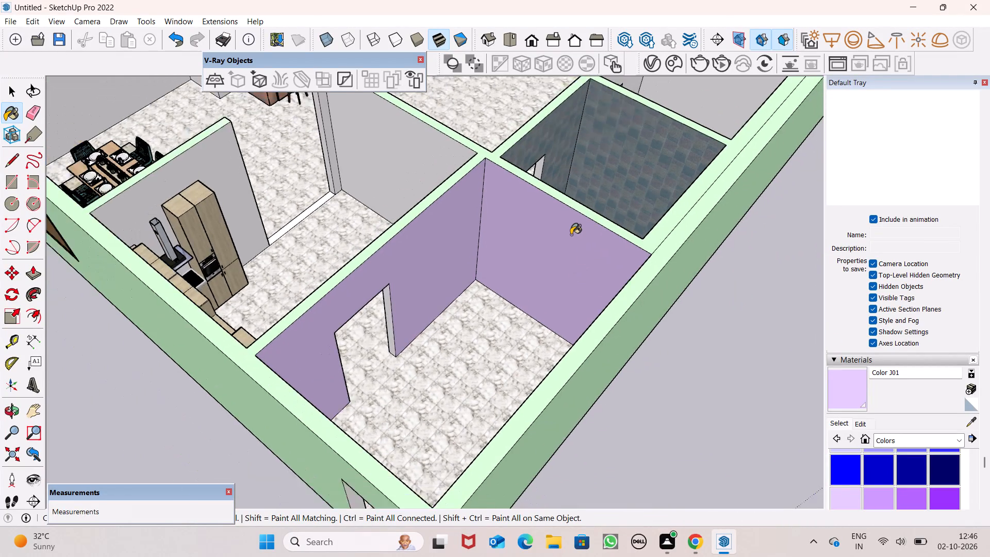
{"action": "scroll", "coordinate": [577, 237], "scroll_direction": "down", "scroll_amount": 9}
{"action": "scroll", "coordinate": [669, 148], "scroll_direction": "down", "scroll_amount": 7}
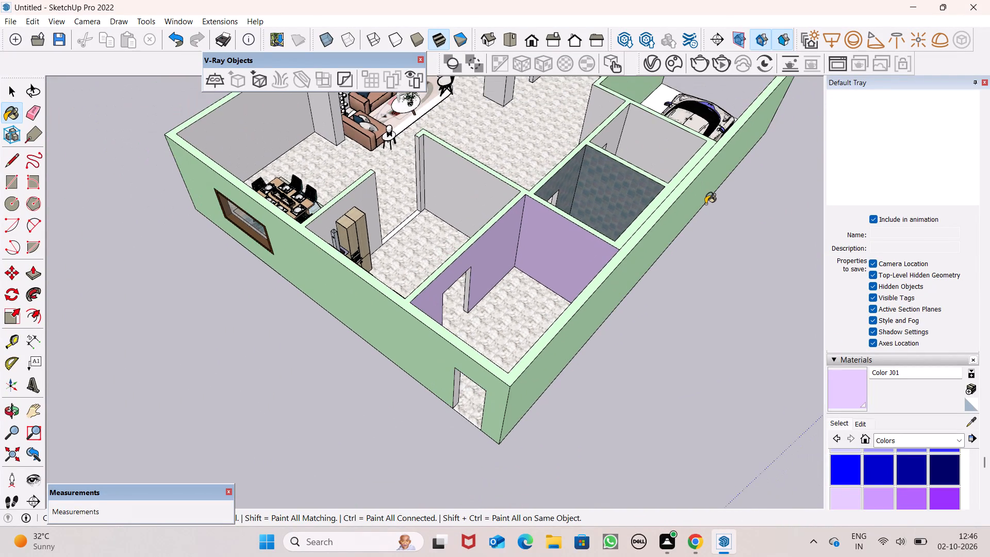
{"action": "scroll", "coordinate": [705, 204], "scroll_direction": "down", "scroll_amount": 2}
{"action": "scroll", "coordinate": [705, 204], "scroll_direction": "up", "scroll_amount": 1}
{"action": "scroll", "coordinate": [705, 204], "scroll_direction": "down", "scroll_amount": 1}
{"action": "scroll", "coordinate": [702, 99], "scroll_direction": "up", "scroll_amount": 3}
{"action": "scroll", "coordinate": [712, 157], "scroll_direction": "down", "scroll_amount": 3}
{"action": "scroll", "coordinate": [712, 160], "scroll_direction": "up", "scroll_amount": 1}
{"action": "scroll", "coordinate": [712, 160], "scroll_direction": "down", "scroll_amount": 17}
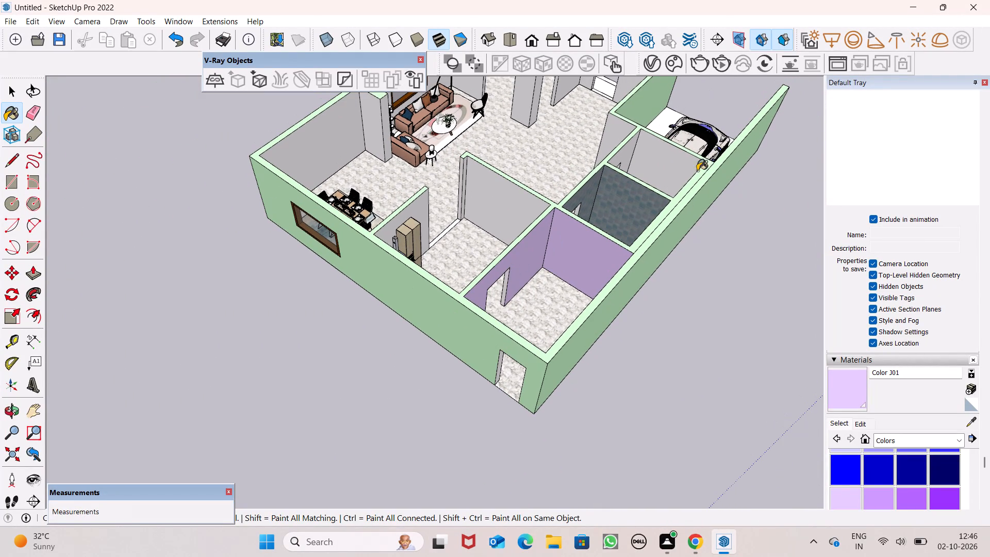
{"action": "scroll", "coordinate": [697, 171], "scroll_direction": "down", "scroll_amount": 4}
{"action": "scroll", "coordinate": [576, 181], "scroll_direction": "down", "scroll_amount": 12}
{"action": "scroll", "coordinate": [587, 139], "scroll_direction": "up", "scroll_amount": 10}
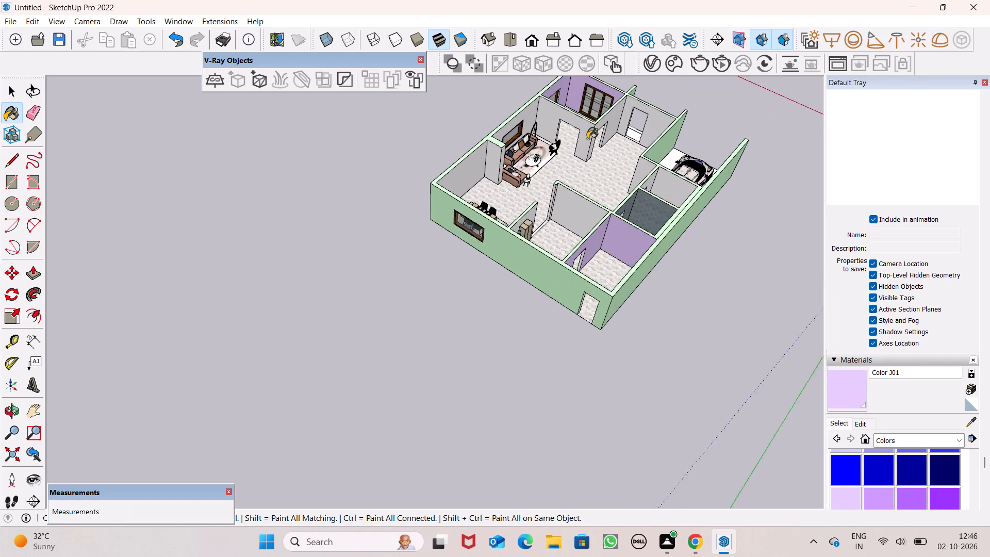
{"action": "scroll", "coordinate": [591, 135], "scroll_direction": "up", "scroll_amount": 6}
{"action": "middle_click_drag", "start_coordinate": [660, 196], "coordinate": [342, 150]}
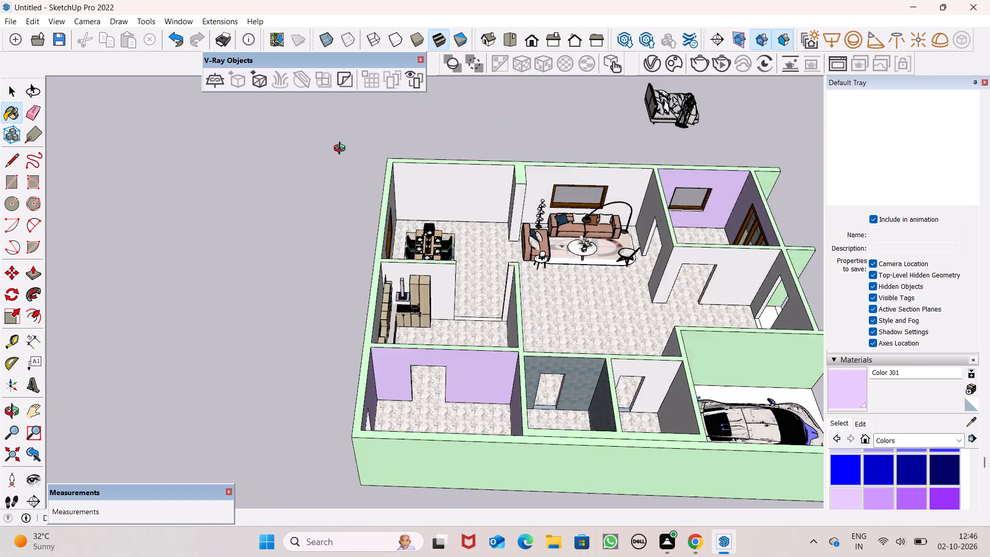
{"action": "middle_click_drag", "start_coordinate": [342, 150], "coordinate": [341, 150]}
{"action": "scroll", "coordinate": [360, 152], "scroll_direction": "up", "scroll_amount": 1}
{"action": "scroll", "coordinate": [546, 217], "scroll_direction": "down", "scroll_amount": 3}
{"action": "scroll", "coordinate": [546, 214], "scroll_direction": "up", "scroll_amount": 2}
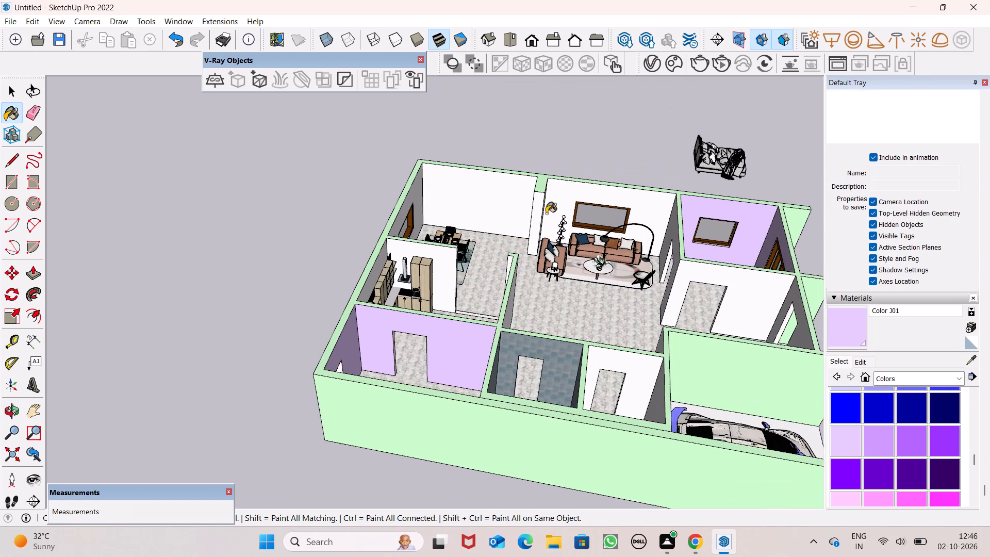
Paint the front of the low wall below the large front window with Stone Coursed Rough from Brick, Cladding and Siding.
{"action": "scroll", "coordinate": [546, 214], "scroll_direction": "up", "scroll_amount": 1}
{"action": "left_click", "coordinate": [936, 377]}
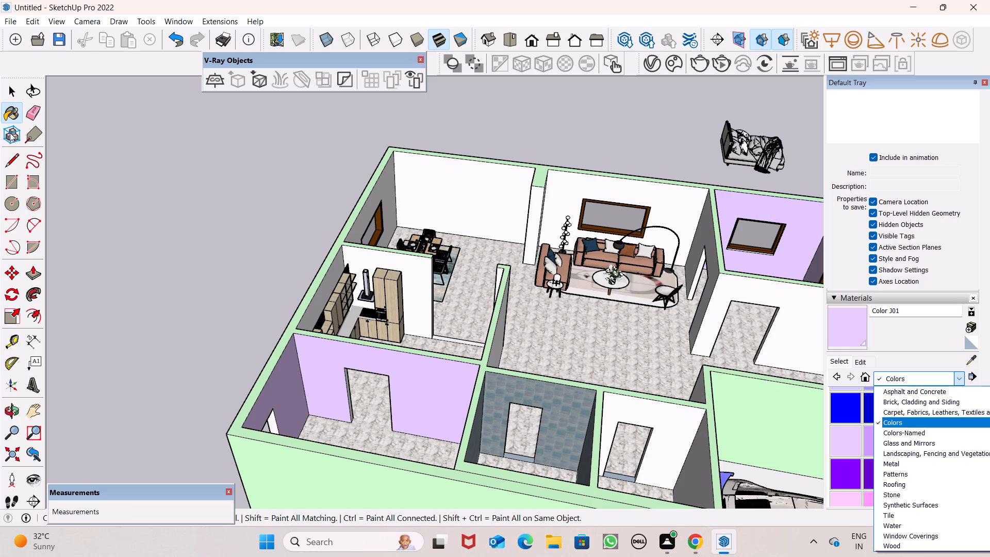
{"action": "left_click", "coordinate": [945, 537]}
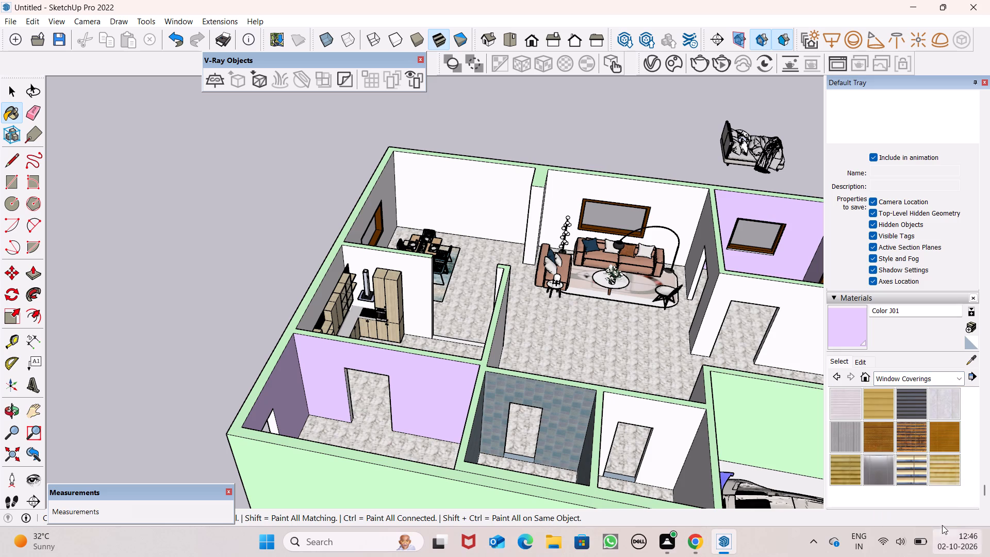
{"action": "left_click", "coordinate": [946, 373]}
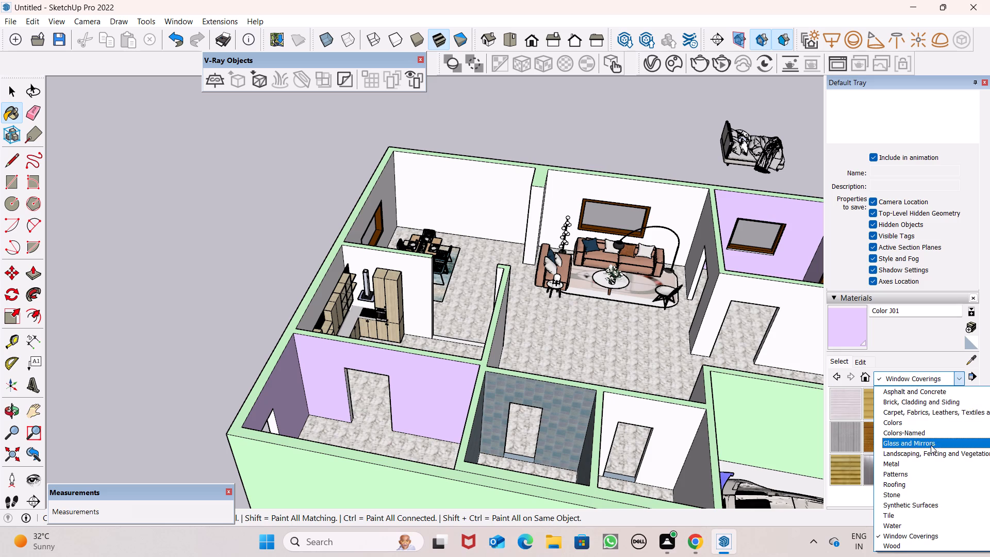
{"action": "left_click", "coordinate": [936, 408]}
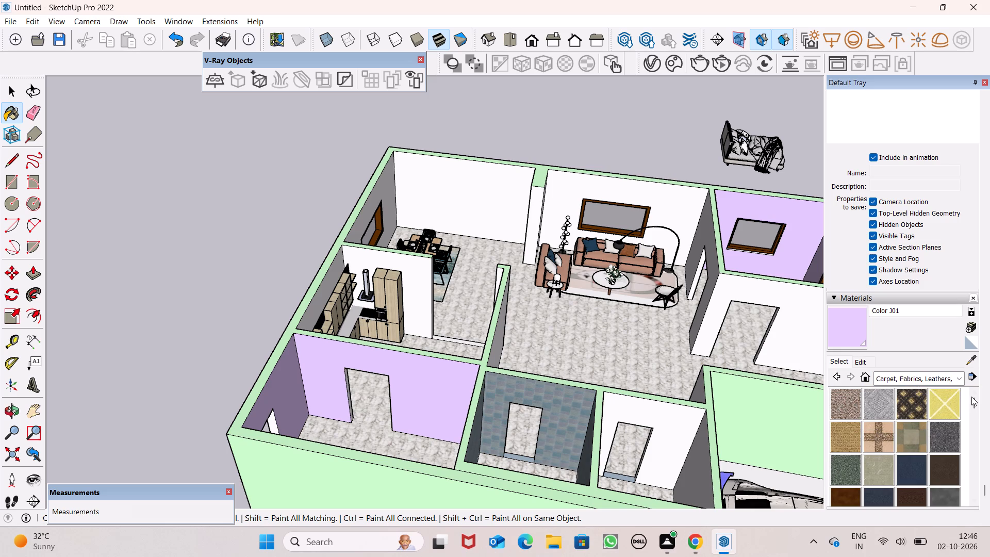
{"action": "left_click", "coordinate": [955, 382]}
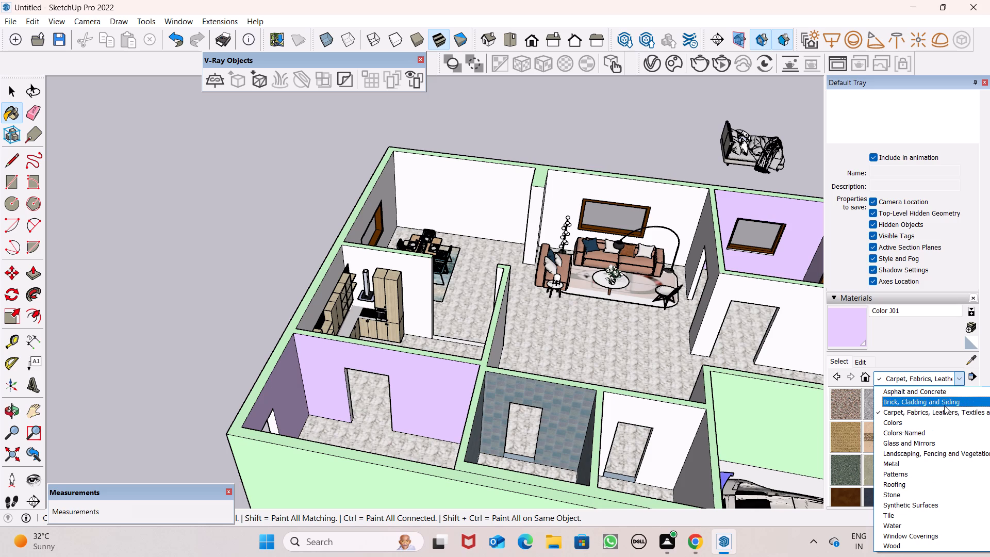
{"action": "left_click", "coordinate": [944, 405]}
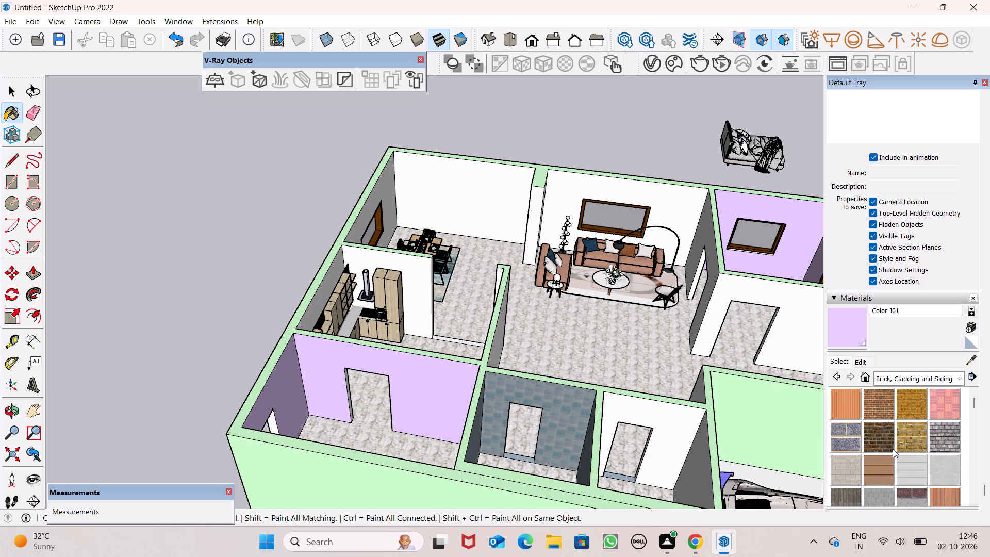
{"action": "scroll", "coordinate": [893, 449], "scroll_direction": "down", "scroll_amount": 2}
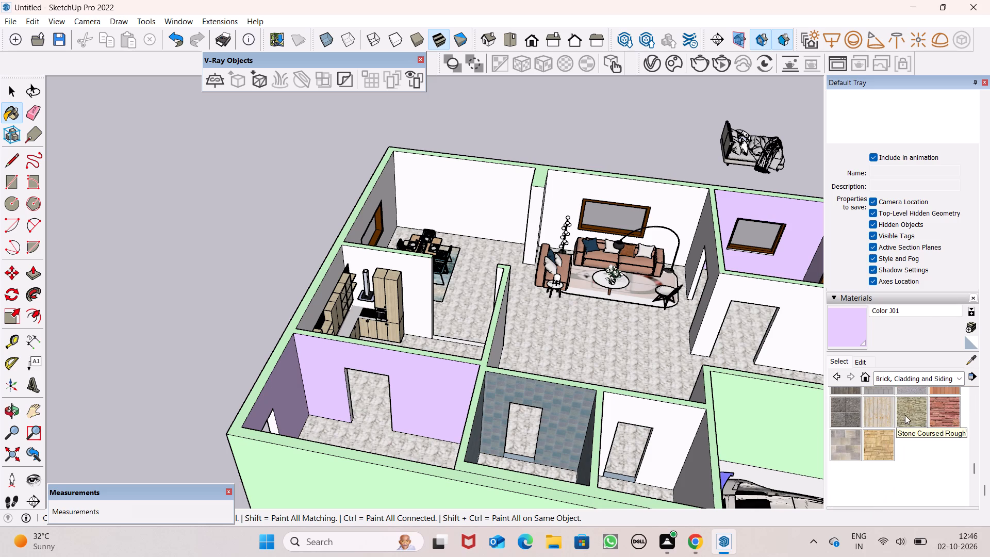
{"action": "left_click", "coordinate": [905, 415]}
{"action": "scroll", "coordinate": [520, 339], "scroll_direction": "down", "scroll_amount": 8}
{"action": "scroll", "coordinate": [500, 295], "scroll_direction": "down", "scroll_amount": 7}
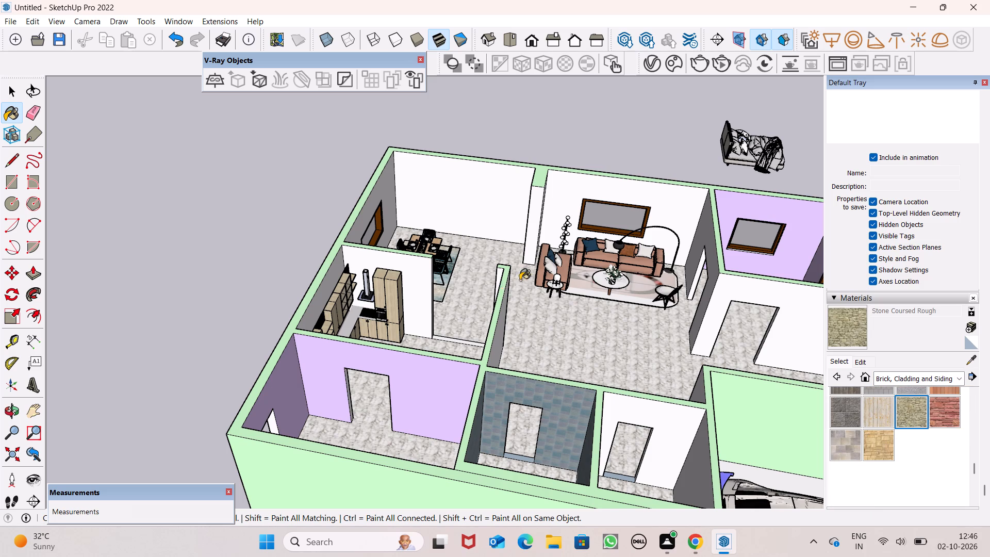
{"action": "scroll", "coordinate": [529, 274], "scroll_direction": "down", "scroll_amount": 15}
{"action": "middle_click_drag", "start_coordinate": [622, 343], "coordinate": [317, 291]}
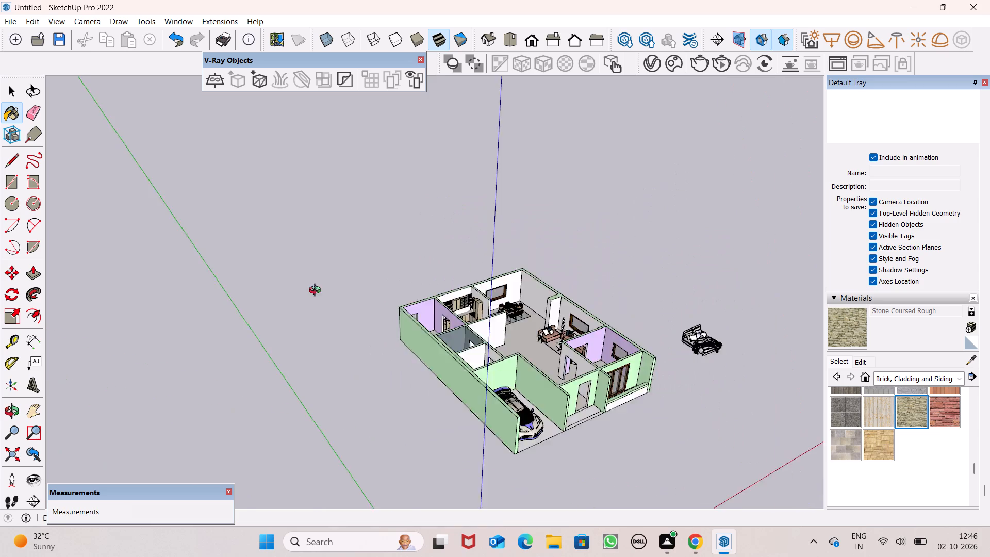
{"action": "middle_click_drag", "start_coordinate": [317, 291], "coordinate": [284, 261]}
{"action": "scroll", "coordinate": [610, 406], "scroll_direction": "up", "scroll_amount": 9}
{"action": "scroll", "coordinate": [555, 428], "scroll_direction": "up", "scroll_amount": 7}
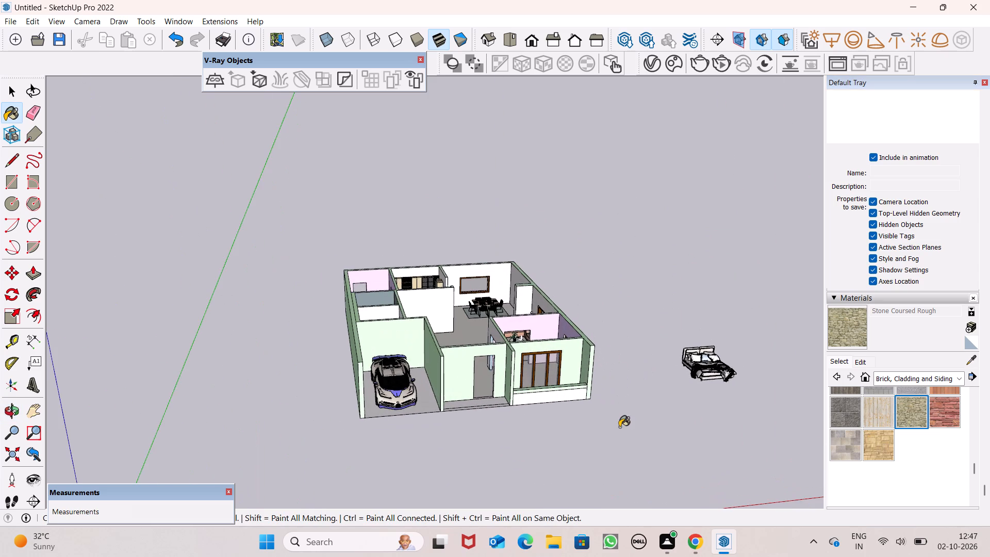
{"action": "scroll", "coordinate": [532, 405], "scroll_direction": "up", "scroll_amount": 19}
{"action": "left_click", "coordinate": [552, 367]}
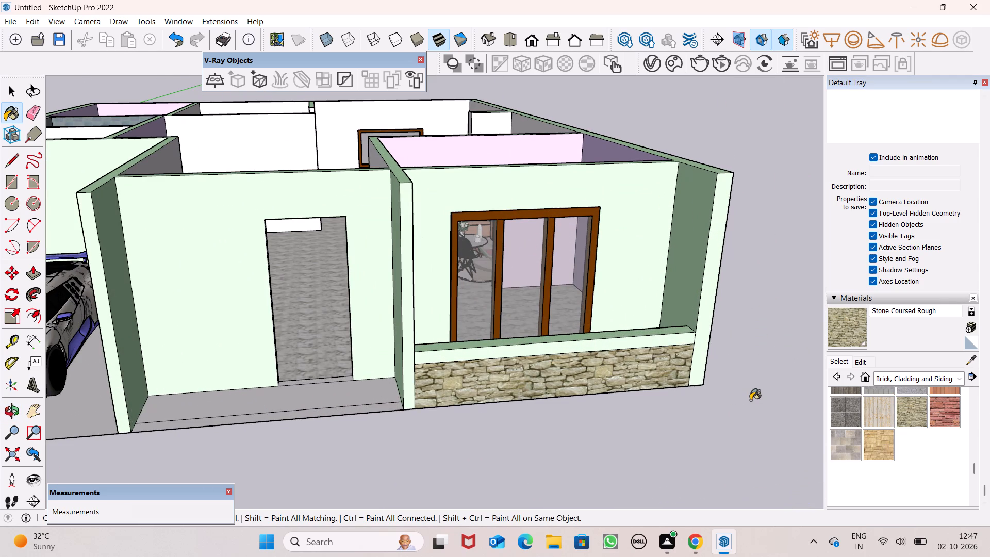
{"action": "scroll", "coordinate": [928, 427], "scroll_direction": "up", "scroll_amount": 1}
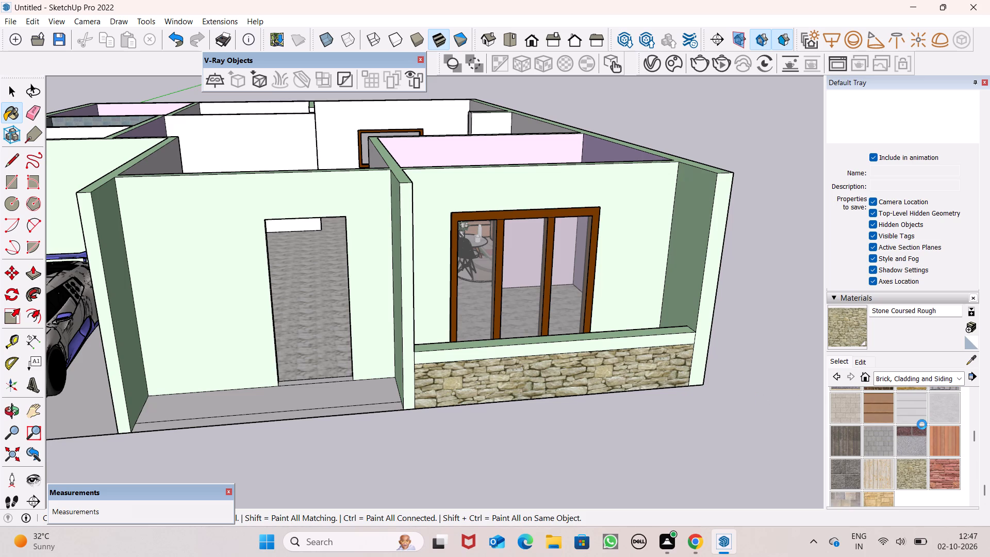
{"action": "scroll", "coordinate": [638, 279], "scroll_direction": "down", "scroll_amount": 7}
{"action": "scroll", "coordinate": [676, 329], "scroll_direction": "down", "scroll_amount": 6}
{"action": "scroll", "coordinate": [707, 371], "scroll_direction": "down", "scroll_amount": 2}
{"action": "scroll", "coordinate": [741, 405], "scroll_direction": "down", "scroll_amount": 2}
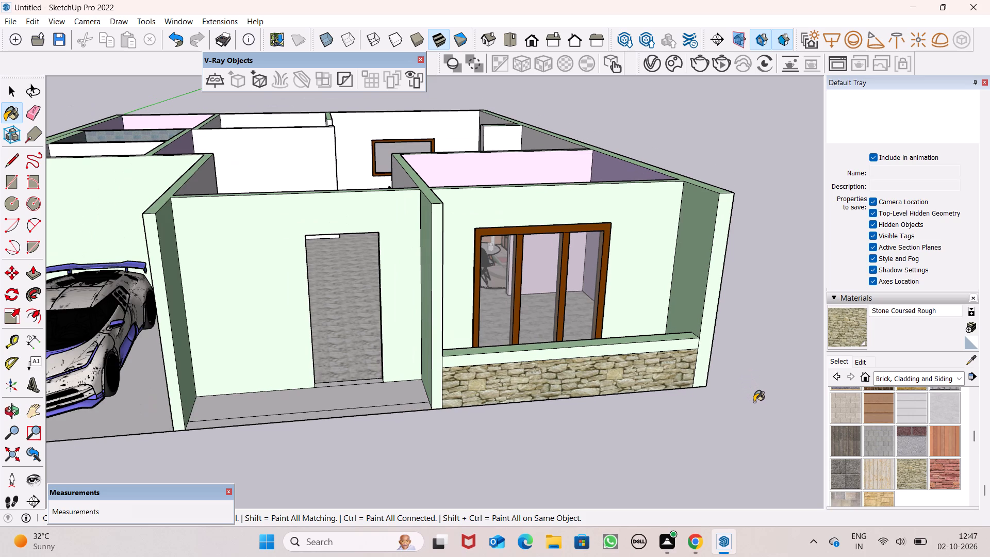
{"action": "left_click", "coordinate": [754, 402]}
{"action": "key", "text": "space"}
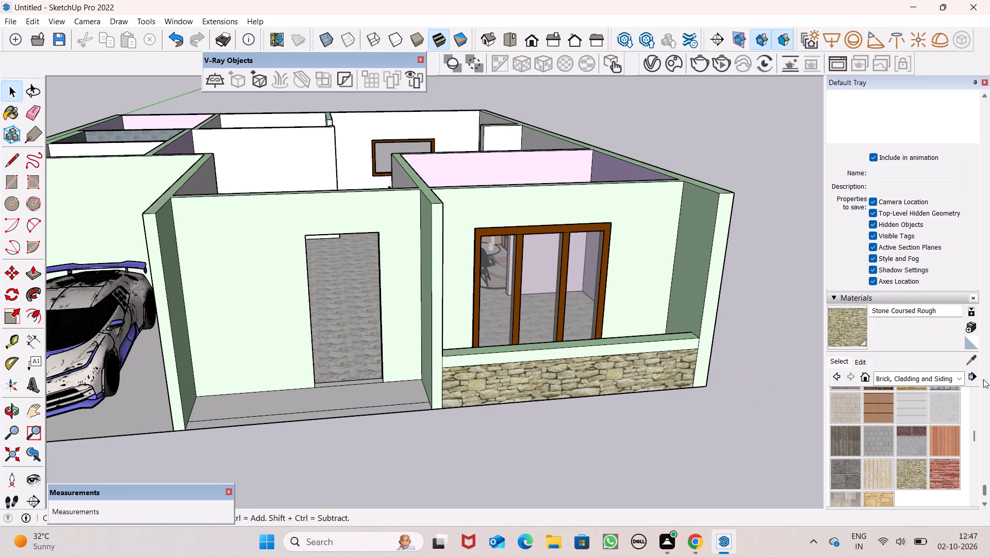
Paint the living room's window wall behind the sofa with Resin Blue from the 3d Printing materials.
{"action": "left_click", "coordinate": [963, 382]}
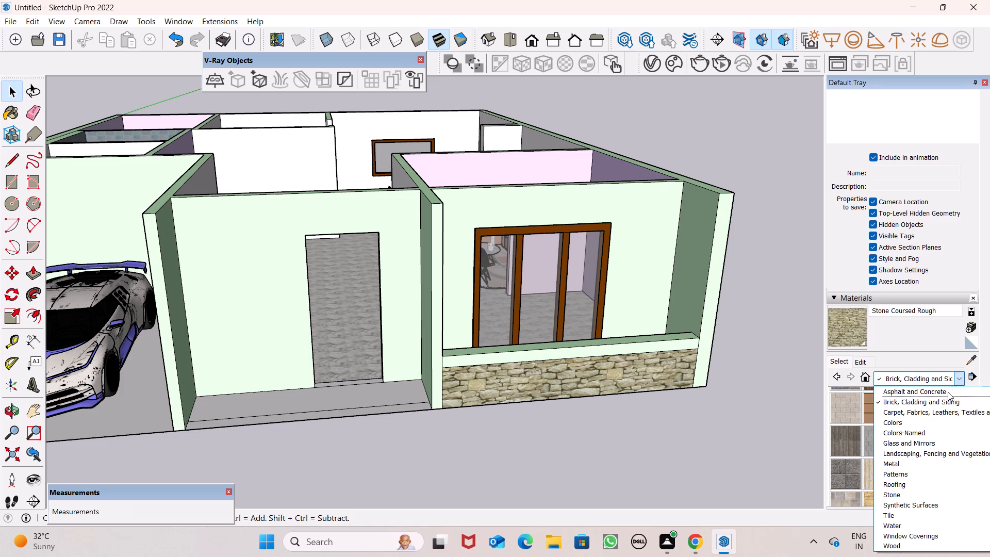
{"action": "left_click", "coordinate": [948, 392]}
{"action": "left_click", "coordinate": [956, 380]}
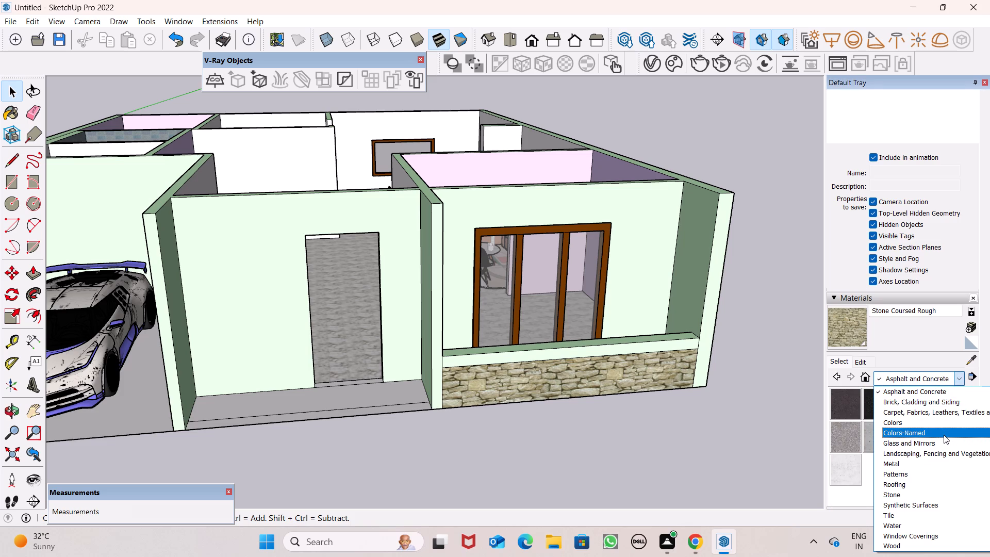
{"action": "scroll", "coordinate": [945, 397], "scroll_direction": "up", "scroll_amount": 6}
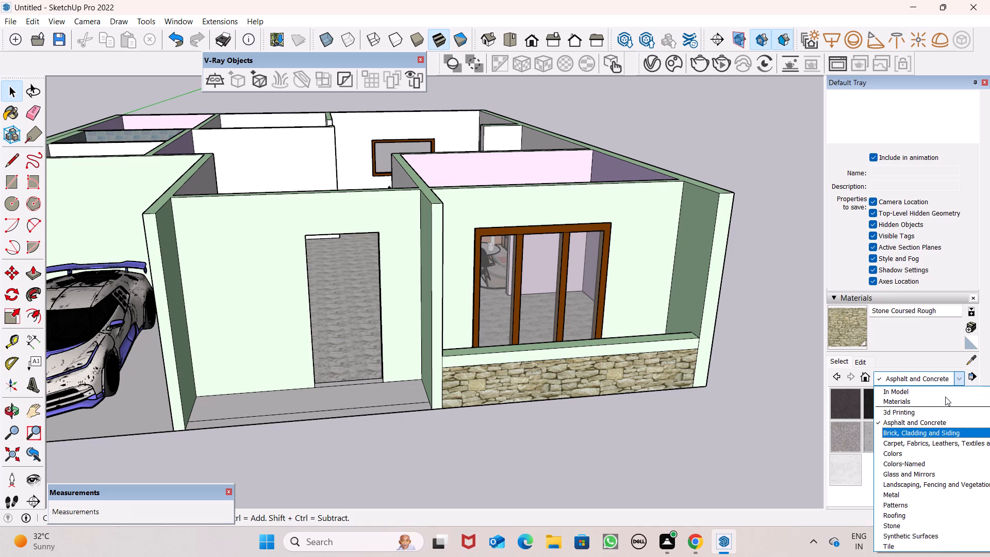
{"action": "scroll", "coordinate": [945, 397], "scroll_direction": "up", "scroll_amount": 2}
{"action": "left_click", "coordinate": [944, 413]}
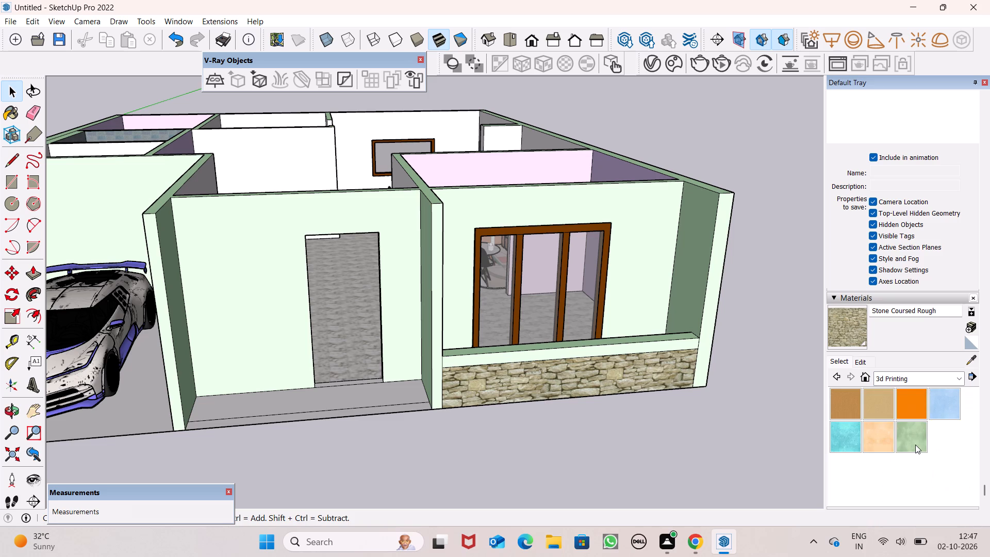
{"action": "left_click", "coordinate": [933, 403]}
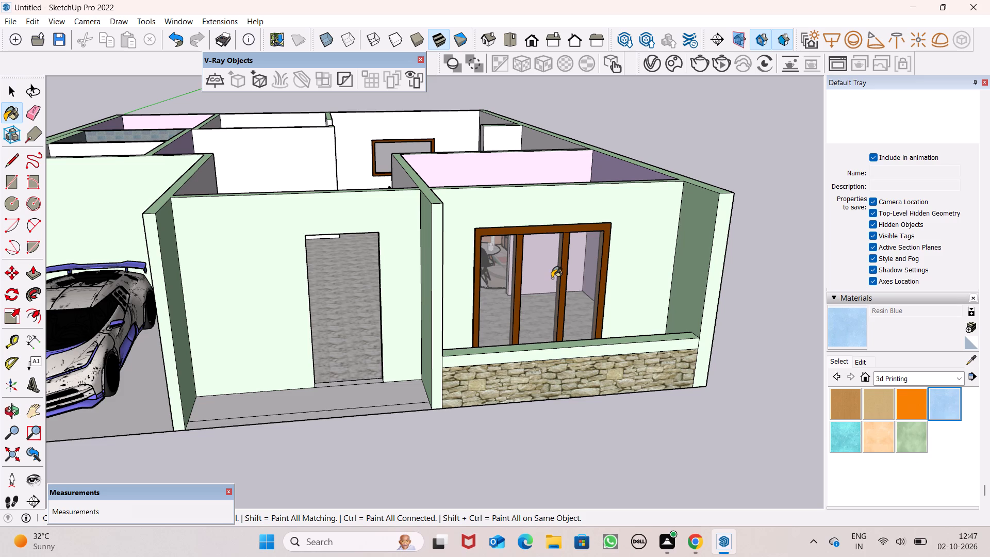
{"action": "scroll", "coordinate": [455, 111], "scroll_direction": "up", "scroll_amount": 4}
{"action": "scroll", "coordinate": [474, 243], "scroll_direction": "up", "scroll_amount": 2}
{"action": "middle_click_drag", "start_coordinate": [471, 243], "coordinate": [663, 340]}
{"action": "middle_click_drag", "start_coordinate": [663, 340], "coordinate": [804, 361]}
{"action": "middle_click_drag", "start_coordinate": [285, 179], "coordinate": [703, 285]}
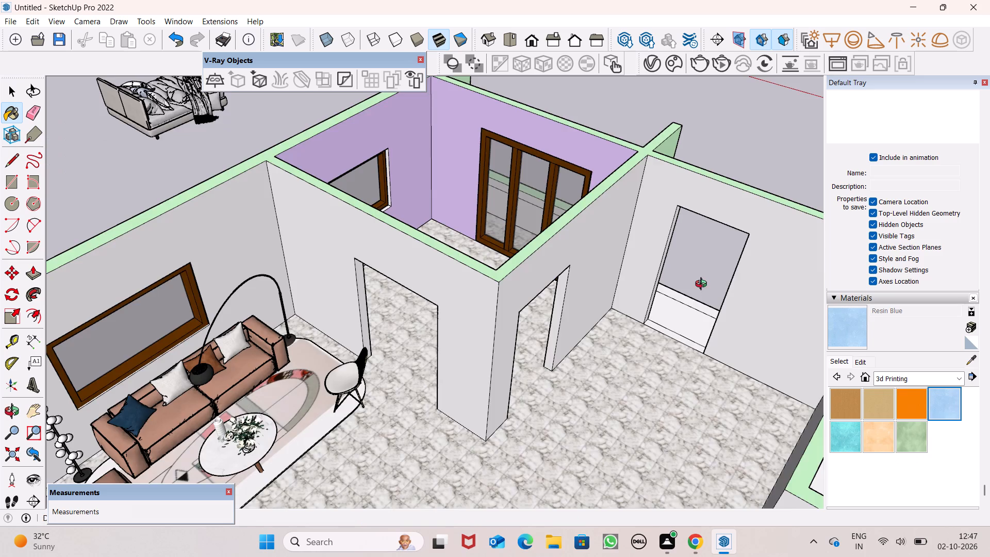
{"action": "middle_click_drag", "start_coordinate": [703, 285], "coordinate": [703, 282]}
{"action": "scroll", "coordinate": [704, 288], "scroll_direction": "up", "scroll_amount": 1}
{"action": "scroll", "coordinate": [576, 184], "scroll_direction": "down", "scroll_amount": 10}
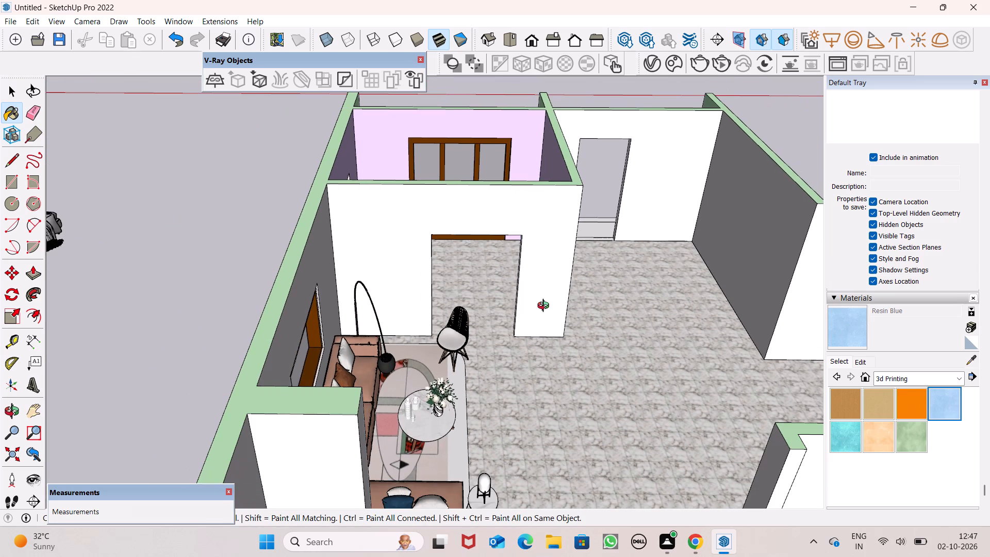
{"action": "middle_click_drag", "start_coordinate": [546, 300], "coordinate": [209, 318]}
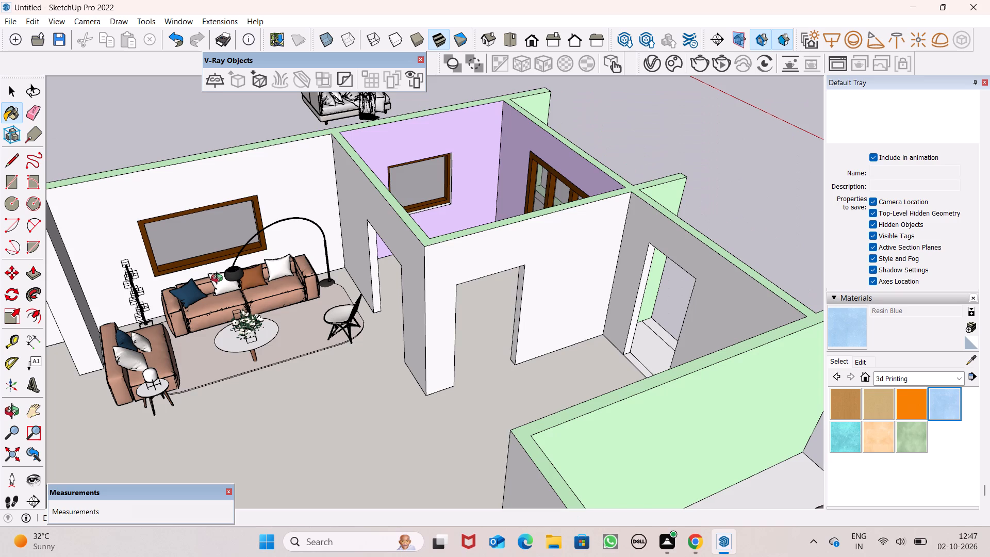
{"action": "left_click", "coordinate": [287, 175]}
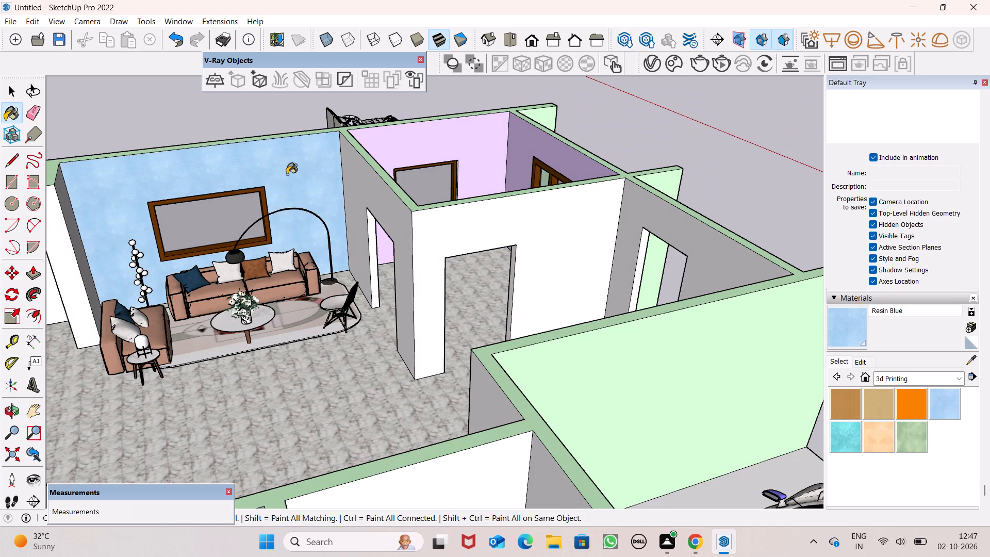
Paint the living room's doorway wall to the front room and the living-room side of the short projecting wall with Resin Blue.
{"action": "middle_click_drag", "start_coordinate": [374, 236], "coordinate": [584, 275]}
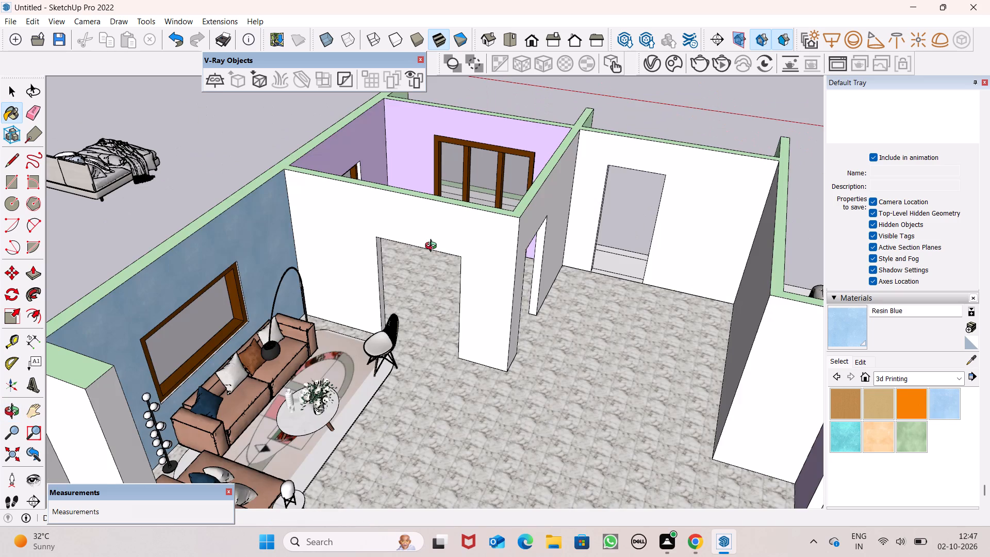
{"action": "left_click", "coordinate": [476, 237]}
{"action": "middle_click_drag", "start_coordinate": [501, 280], "coordinate": [341, 327]}
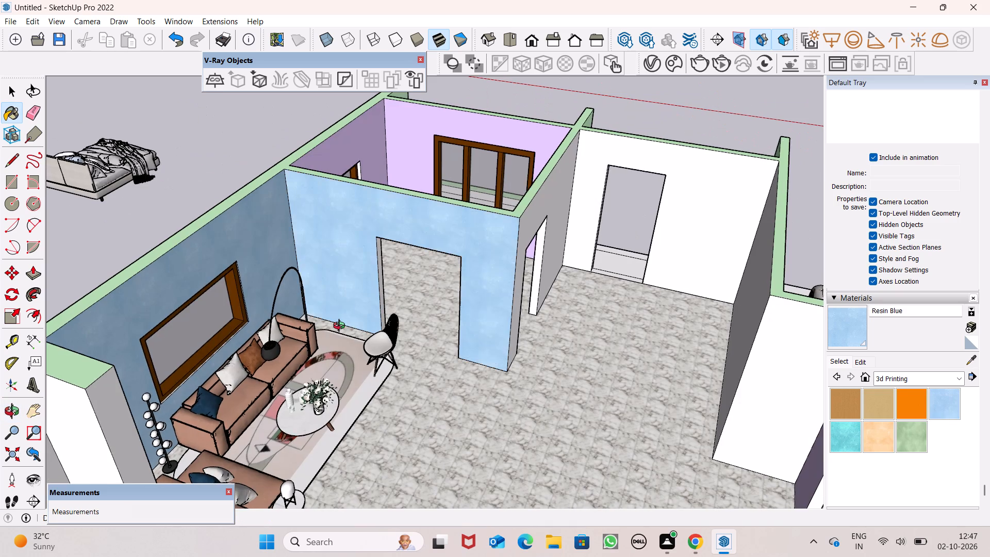
{"action": "middle_click_drag", "start_coordinate": [341, 327], "coordinate": [180, 342]}
{"action": "scroll", "coordinate": [133, 192], "scroll_direction": "up", "scroll_amount": 5}
{"action": "left_click", "coordinate": [131, 191]}
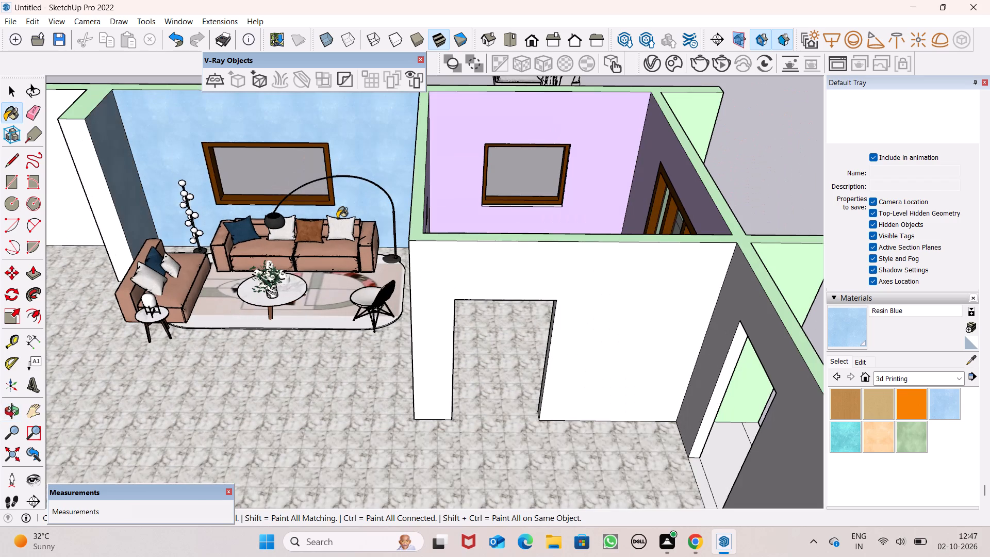
Paint the dining area's outer wall, in line with the living room's window wall, with Wax 01.
{"action": "scroll", "coordinate": [351, 222], "scroll_direction": "down", "scroll_amount": 11}
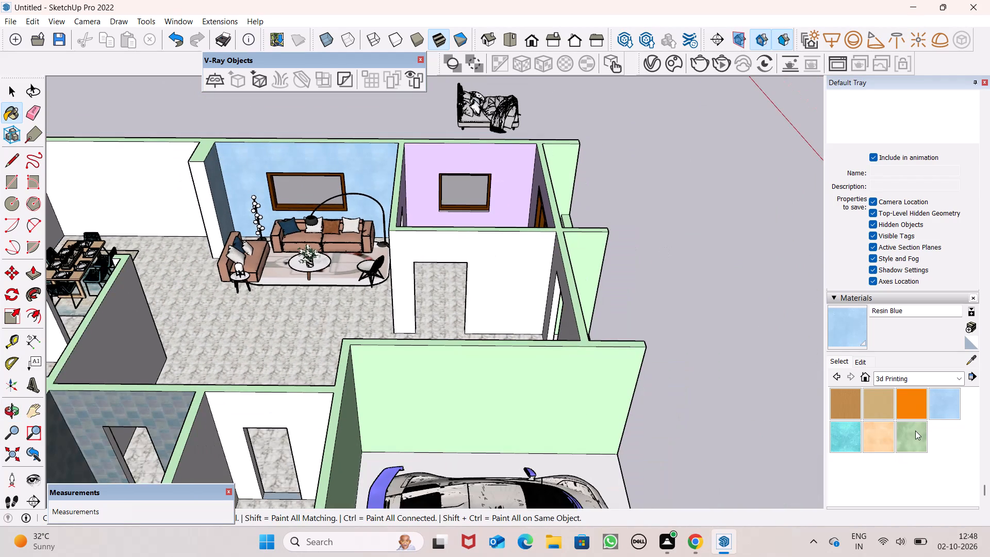
{"action": "left_click_drag", "start_coordinate": [878, 446], "coordinate": [872, 442]}
{"action": "left_click", "coordinate": [871, 431]}
{"action": "left_click", "coordinate": [129, 185]}
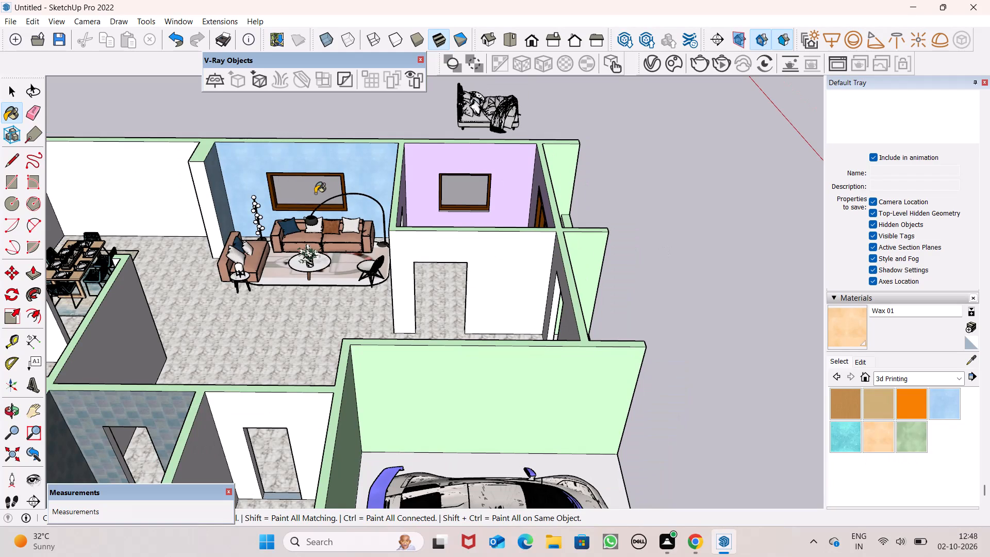
Repaint the dining area's outer wall with Resin Turquoise from the 3d Printing materials and give its window wall the same finish.
{"action": "middle_click_drag", "start_coordinate": [315, 193], "coordinate": [91, 177]}
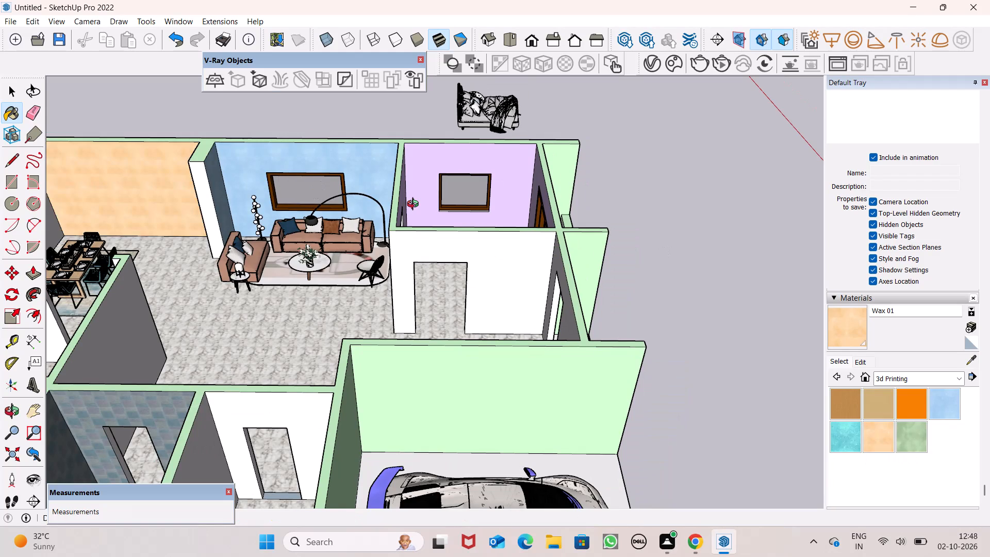
{"action": "scroll", "coordinate": [415, 205], "scroll_direction": "down", "scroll_amount": 7}
{"action": "left_click", "coordinate": [935, 419]}
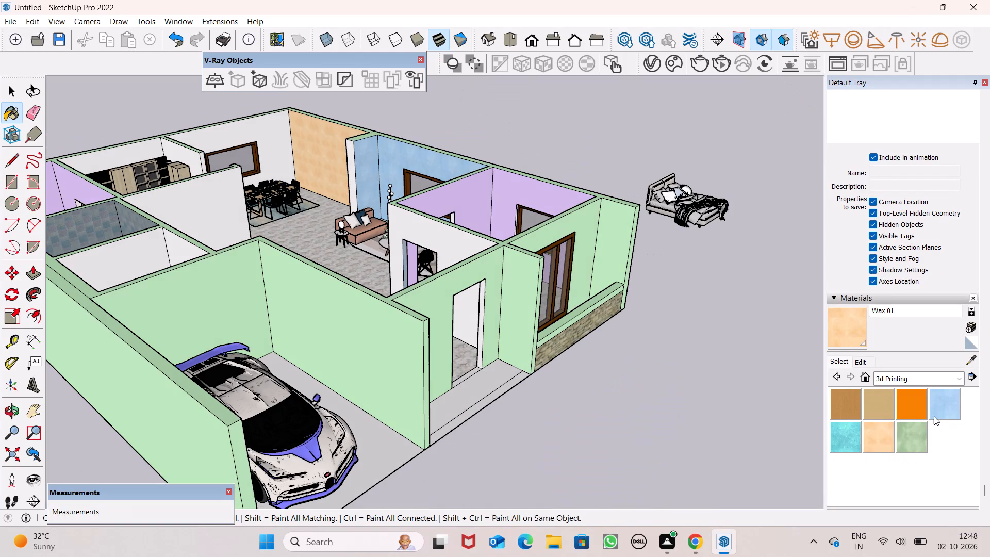
{"action": "left_click", "coordinate": [843, 436]}
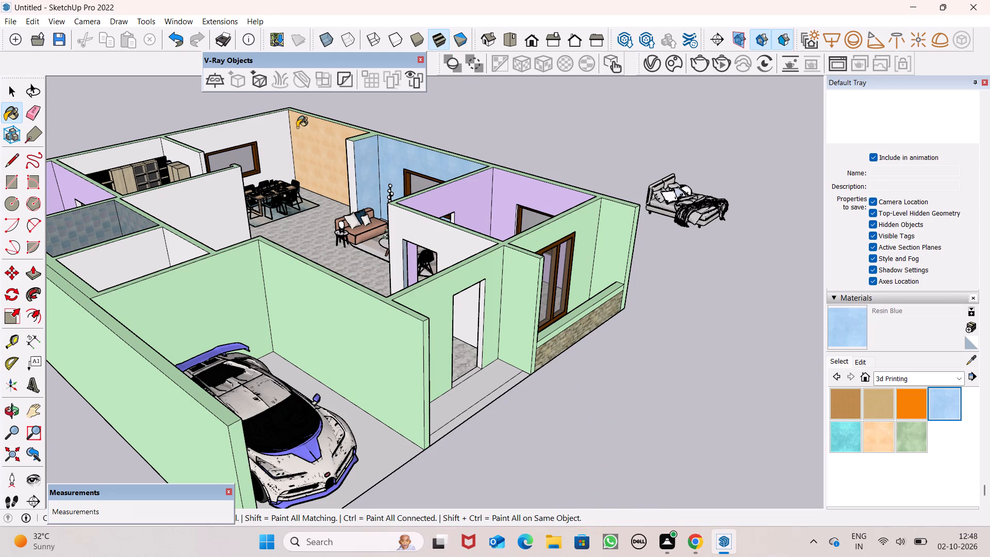
{"action": "scroll", "coordinate": [298, 125], "scroll_direction": "up", "scroll_amount": 7}
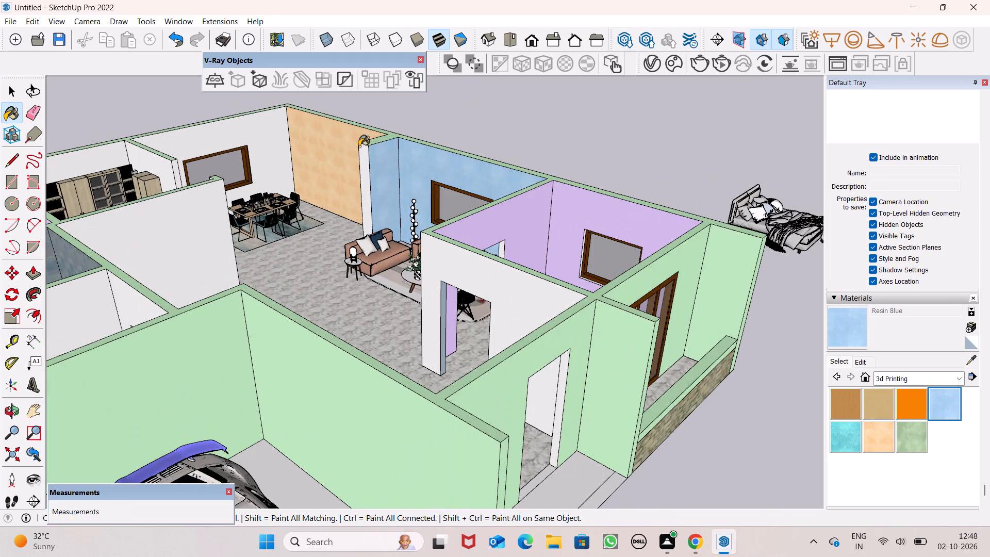
{"action": "left_click", "coordinate": [843, 431]}
{"action": "left_click", "coordinate": [857, 438]}
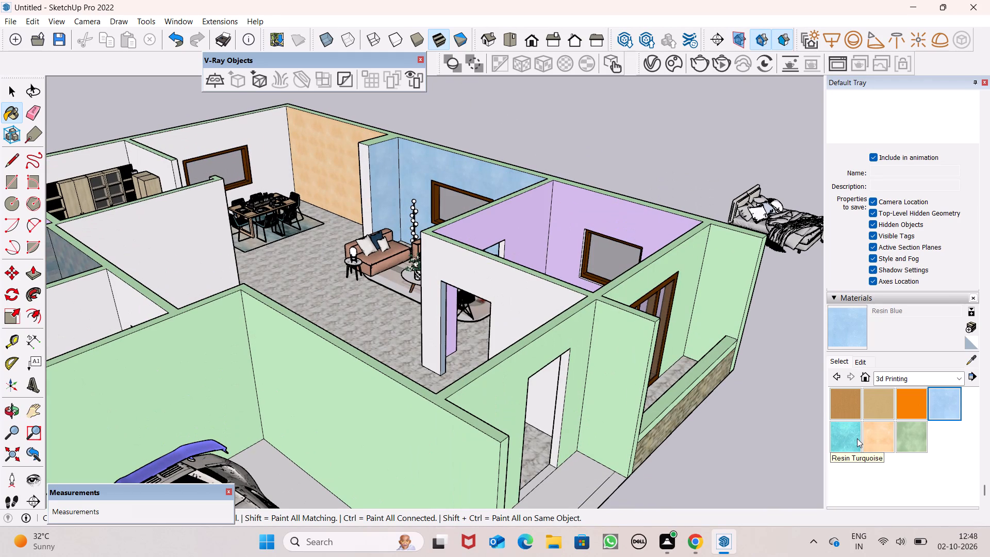
{"action": "left_click", "coordinate": [857, 438]}
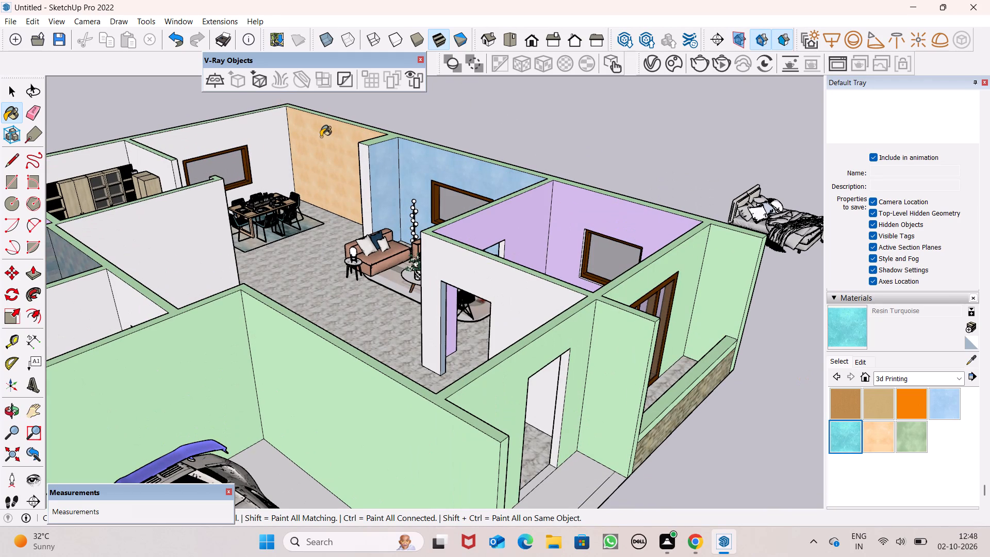
{"action": "left_click", "coordinate": [321, 137]}
{"action": "scroll", "coordinate": [277, 139], "scroll_direction": "up", "scroll_amount": 7}
{"action": "scroll", "coordinate": [277, 139], "scroll_direction": "down", "scroll_amount": 1}
{"action": "scroll", "coordinate": [277, 139], "scroll_direction": "up", "scroll_amount": 5}
{"action": "left_click", "coordinate": [277, 139]}
Paint the dining-area side of the wall shared with the kitchen with Resin Turquoise.
{"action": "middle_click_drag", "start_coordinate": [351, 160], "coordinate": [201, 210]}
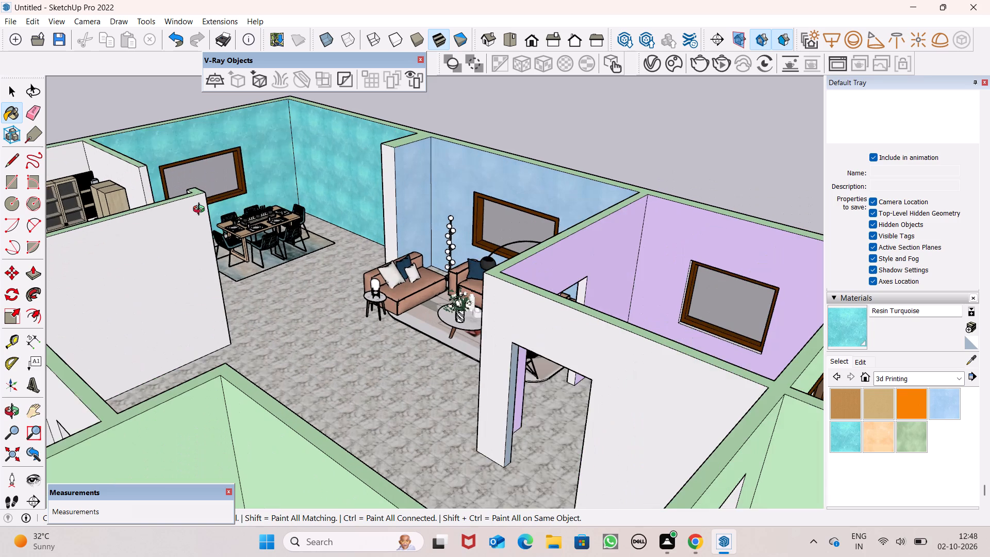
{"action": "middle_click_drag", "start_coordinate": [201, 210], "coordinate": [151, 215]}
{"action": "scroll", "coordinate": [402, 115], "scroll_direction": "down", "scroll_amount": 5}
{"action": "scroll", "coordinate": [481, 167], "scroll_direction": "down", "scroll_amount": 4}
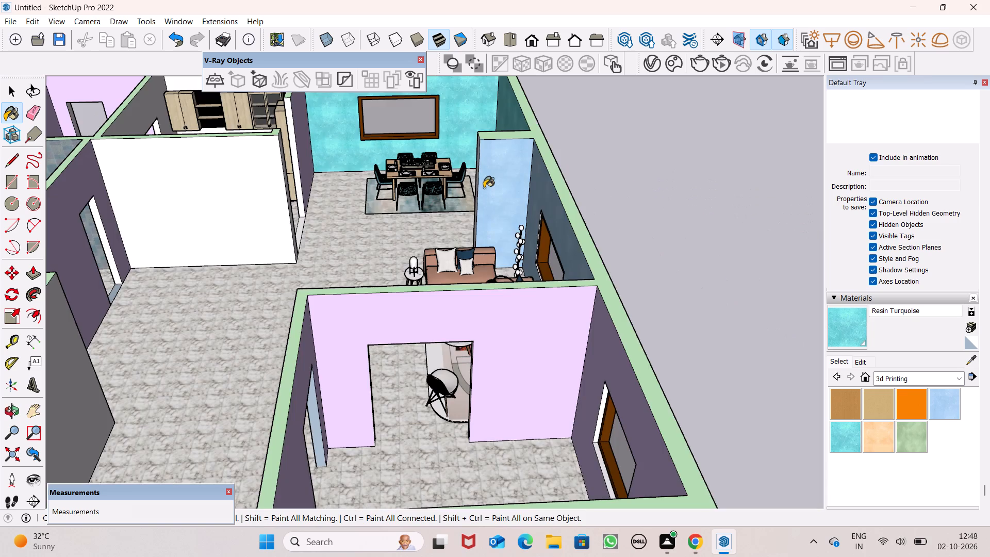
{"action": "middle_click_drag", "start_coordinate": [484, 189], "coordinate": [256, 202]}
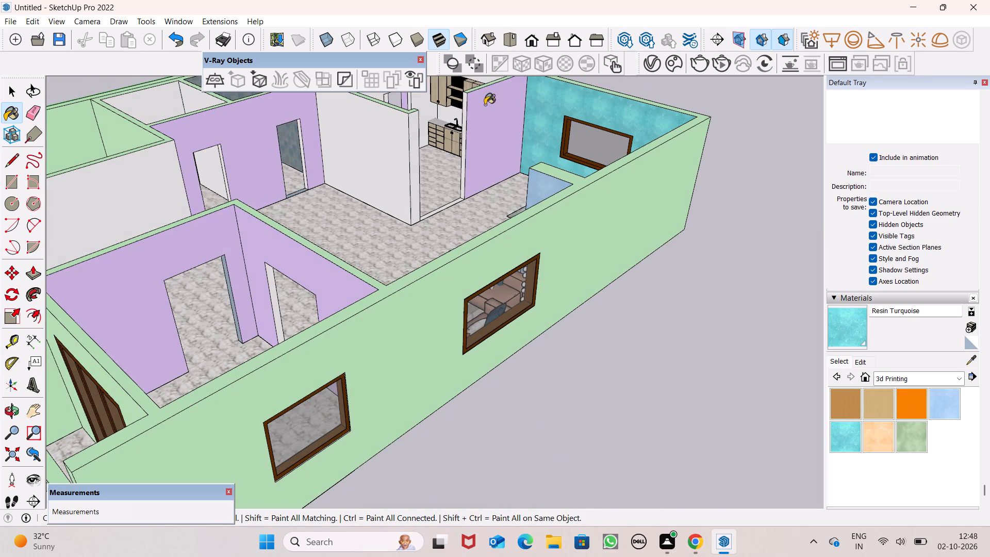
{"action": "left_click", "coordinate": [485, 105]}
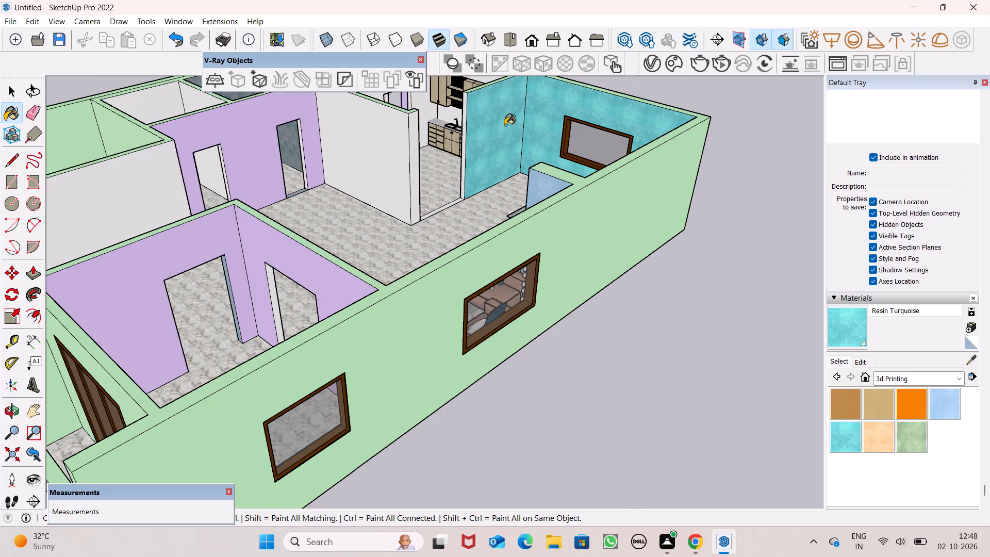
Examine the painted dining, living and front rooms from several angles around the house.
{"action": "scroll", "coordinate": [355, 124], "scroll_direction": "up", "scroll_amount": 3}
{"action": "scroll", "coordinate": [392, 158], "scroll_direction": "down", "scroll_amount": 7}
{"action": "scroll", "coordinate": [427, 181], "scroll_direction": "down", "scroll_amount": 5}
{"action": "scroll", "coordinate": [657, 216], "scroll_direction": "down", "scroll_amount": 5}
{"action": "middle_click_drag", "start_coordinate": [653, 247], "coordinate": [873, 275]}
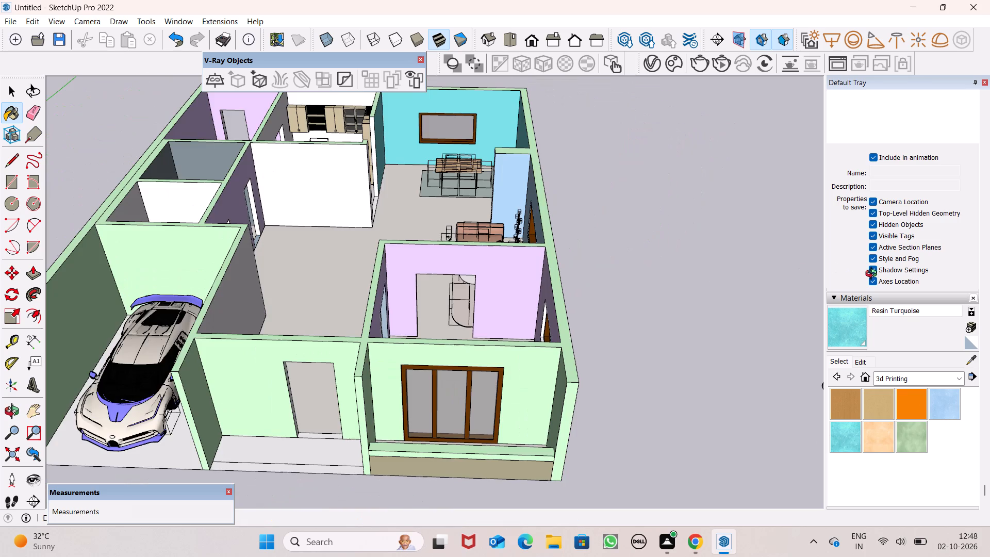
{"action": "middle_click_drag", "start_coordinate": [873, 275], "coordinate": [916, 324]}
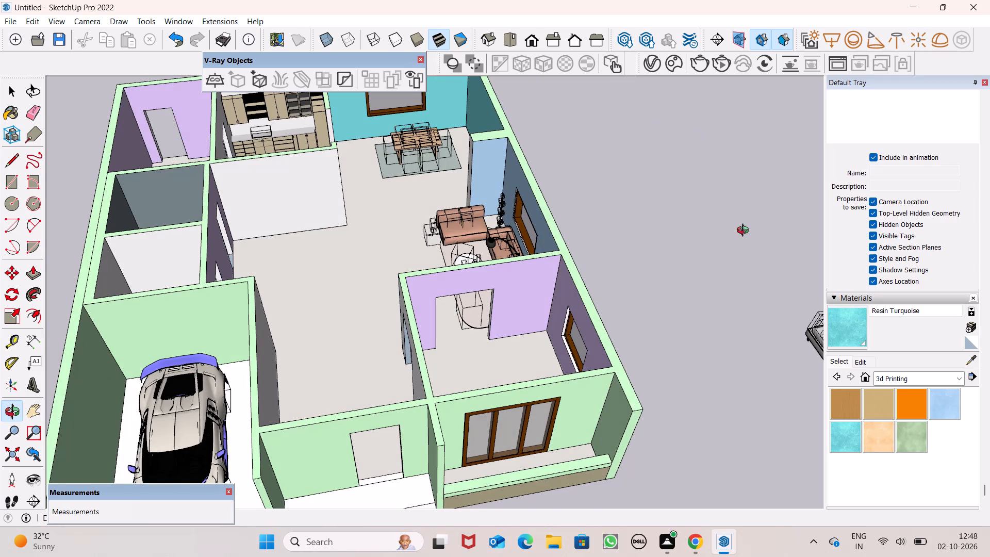
{"action": "scroll", "coordinate": [733, 225], "scroll_direction": "down", "scroll_amount": 1}
{"action": "scroll", "coordinate": [611, 159], "scroll_direction": "down", "scroll_amount": 6}
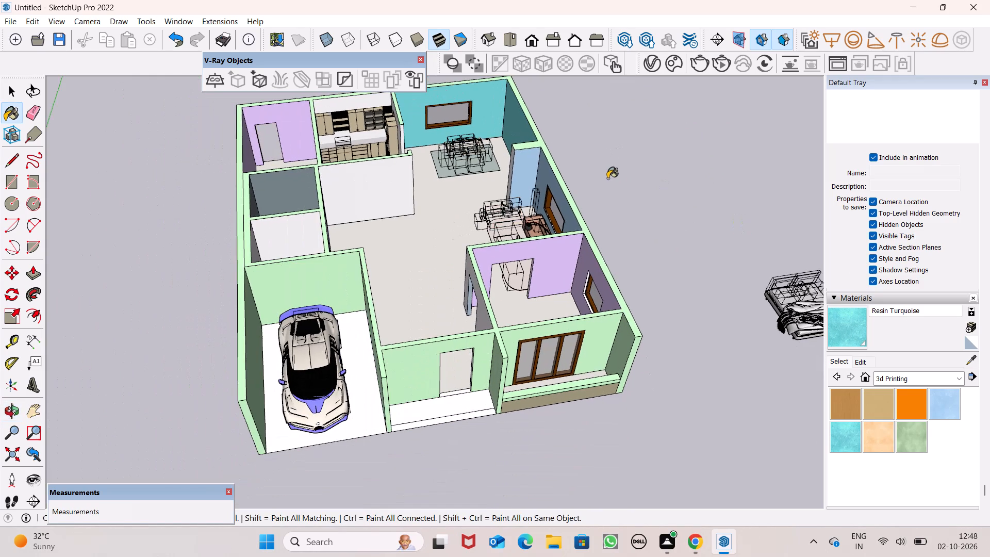
{"action": "scroll", "coordinate": [581, 174], "scroll_direction": "up", "scroll_amount": 2}
{"action": "middle_click_drag", "start_coordinate": [591, 191], "coordinate": [599, 141]}
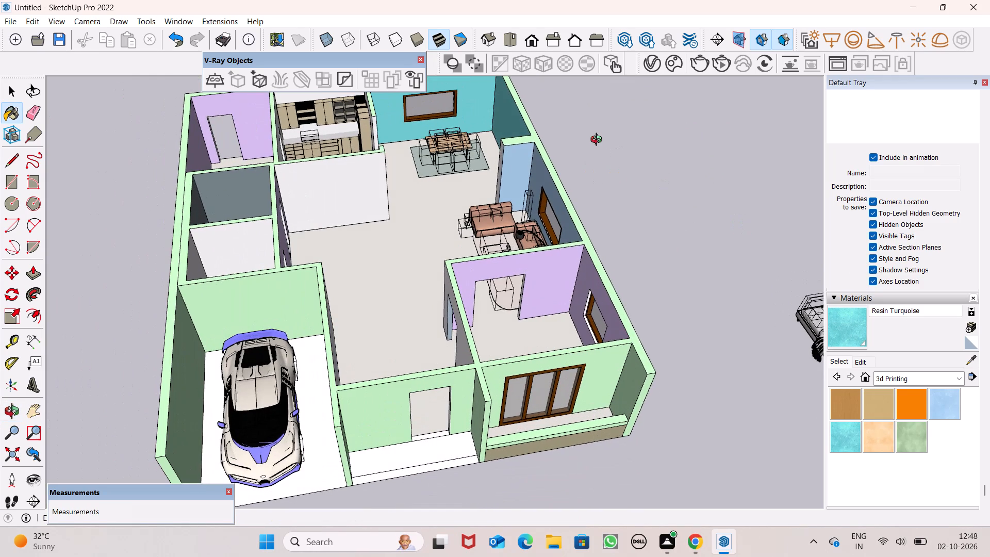
{"action": "middle_click_drag", "start_coordinate": [599, 141], "coordinate": [599, 117]}
{"action": "scroll", "coordinate": [599, 117], "scroll_direction": "up", "scroll_amount": 1}
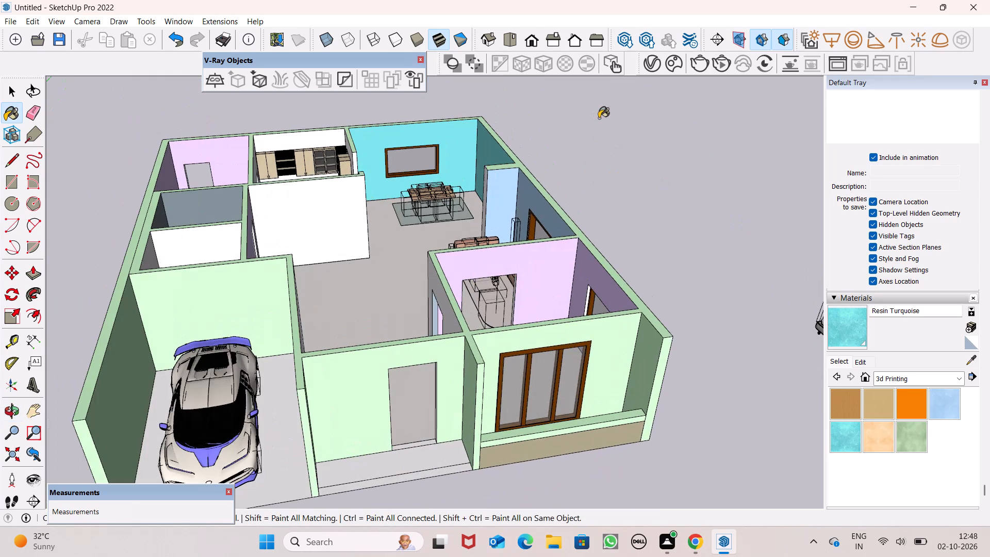
{"action": "key", "text": "space"}
{"action": "key", "text": "space"}
{"action": "left_click", "coordinate": [605, 146]}
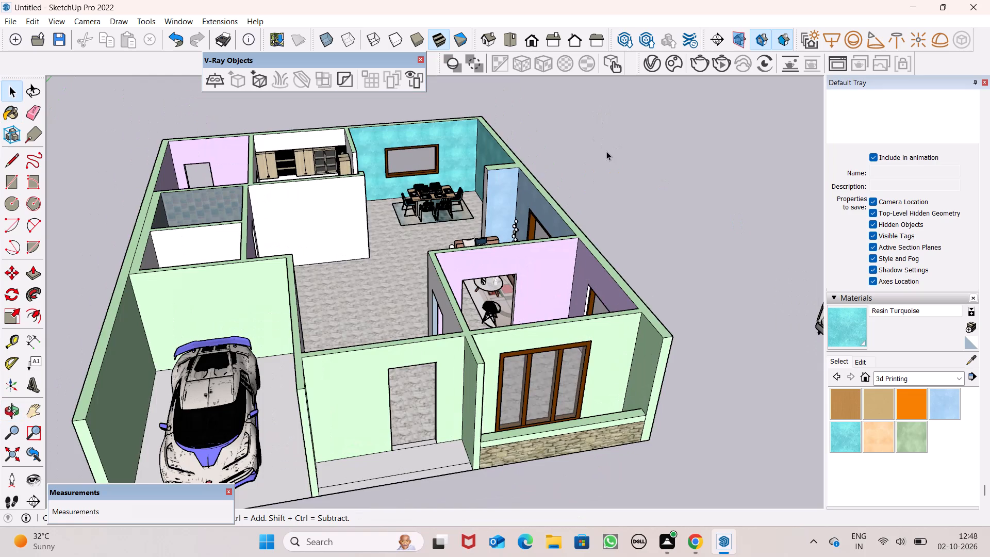
{"action": "scroll", "coordinate": [488, 200], "scroll_direction": "up", "scroll_amount": 3}
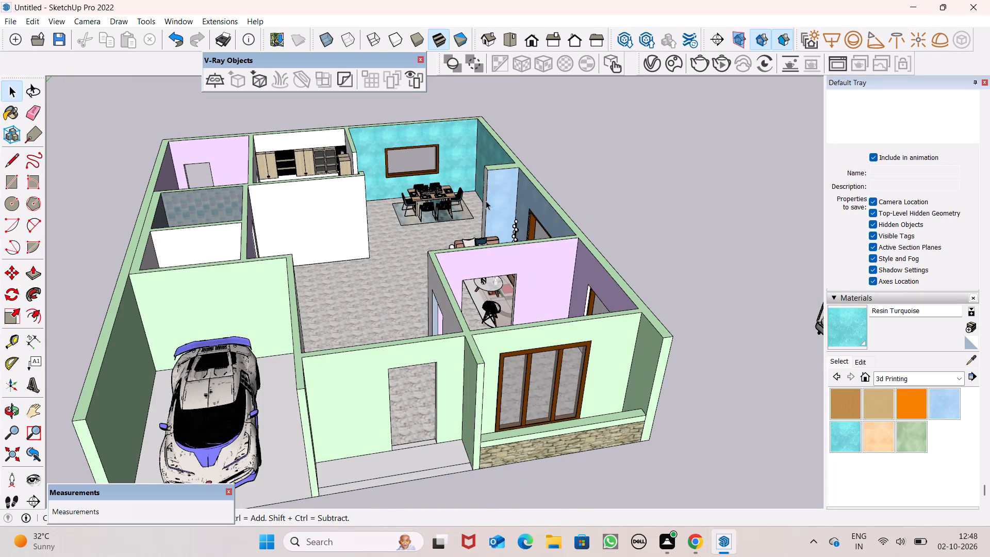
{"action": "middle_click_drag", "start_coordinate": [486, 205], "coordinate": [249, 229]}
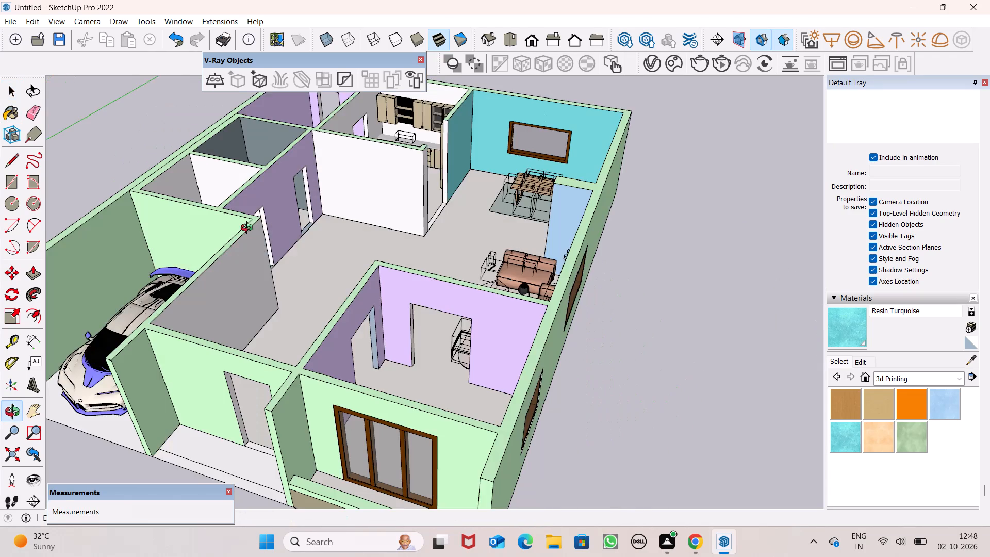
{"action": "middle_click_drag", "start_coordinate": [249, 229], "coordinate": [470, 228]}
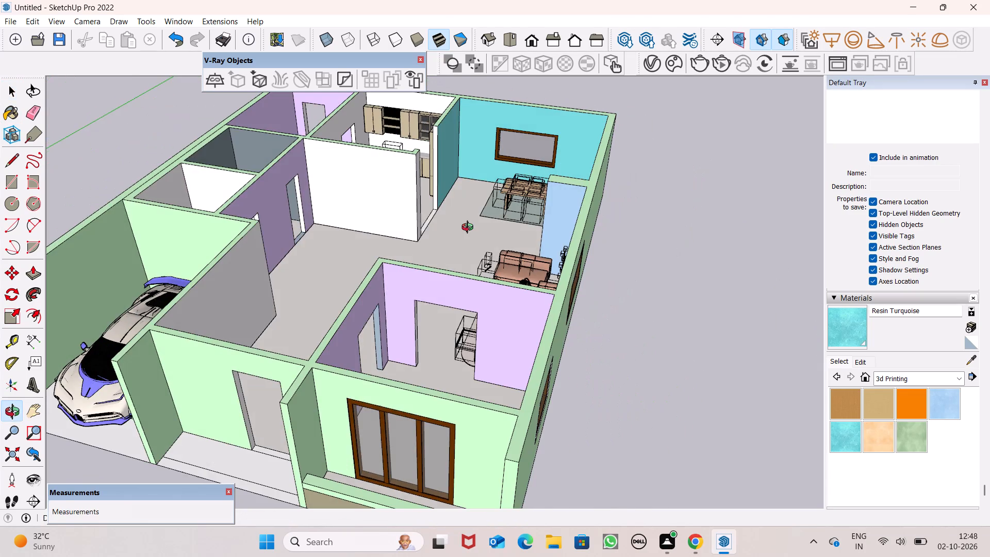
{"action": "middle_click_drag", "start_coordinate": [470, 228], "coordinate": [535, 213]}
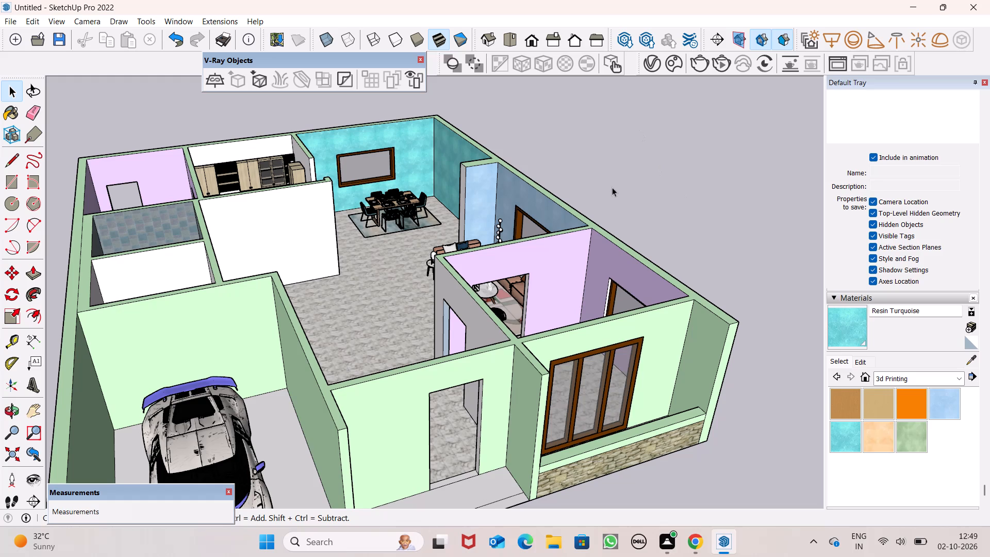
{"action": "scroll", "coordinate": [612, 187], "scroll_direction": "down", "scroll_amount": 1}
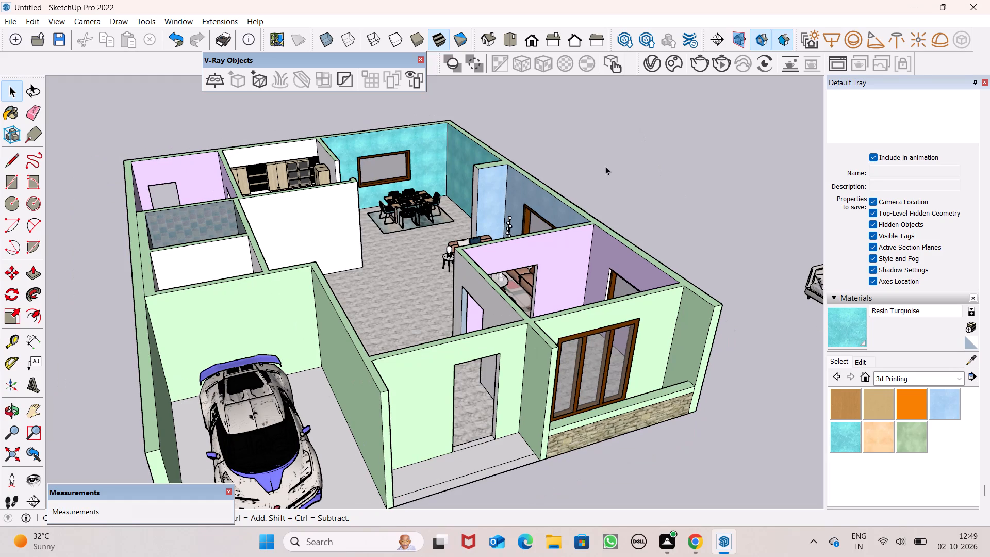
Paint the hall side of the kitchen partition, the wall with two doorways and the garage wall with Resin Blue.
{"action": "left_click", "coordinate": [941, 403]}
{"action": "scroll", "coordinate": [206, 177], "scroll_direction": "up", "scroll_amount": 5}
{"action": "scroll", "coordinate": [222, 186], "scroll_direction": "down", "scroll_amount": 1}
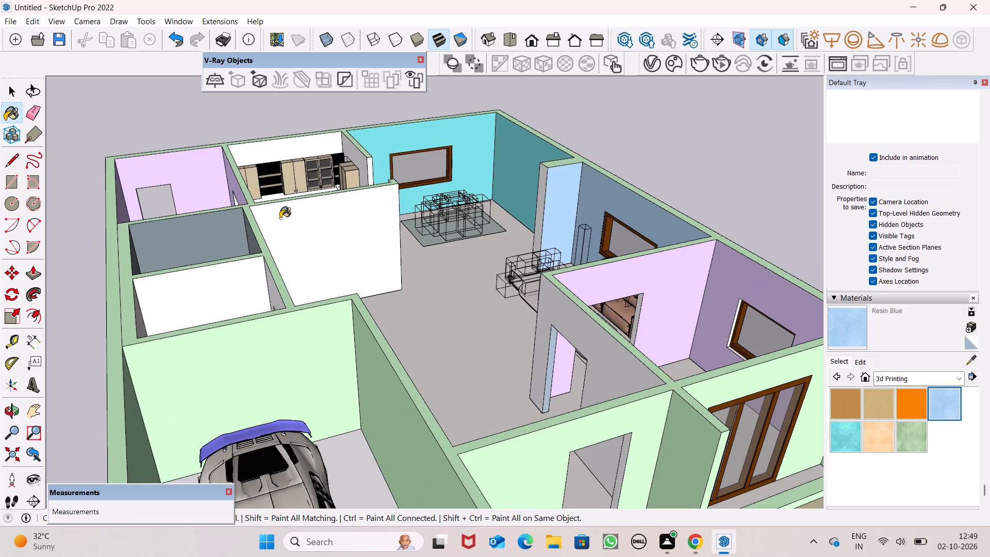
{"action": "left_click", "coordinate": [280, 218]}
{"action": "middle_click_drag", "start_coordinate": [439, 244], "coordinate": [314, 352]}
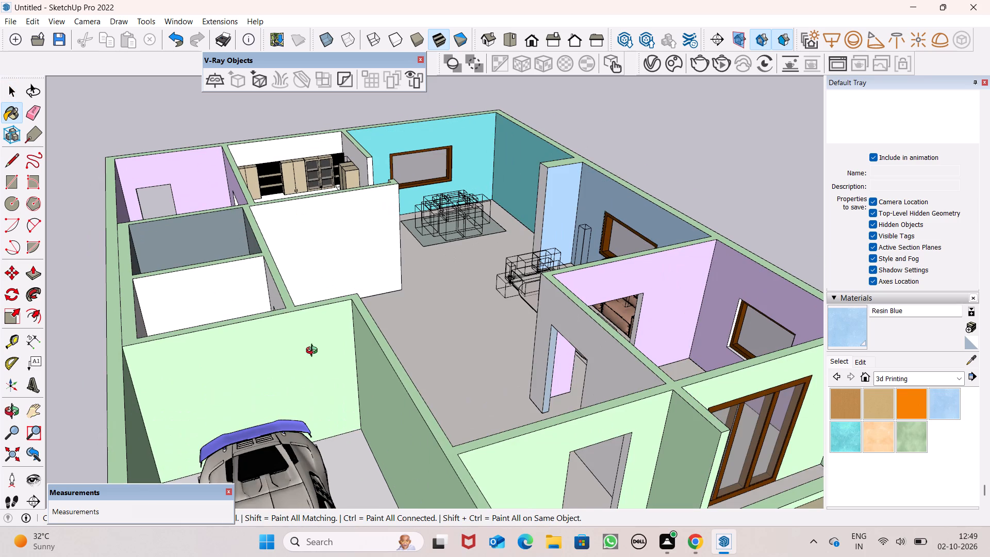
{"action": "middle_click_drag", "start_coordinate": [314, 352], "coordinate": [239, 339]}
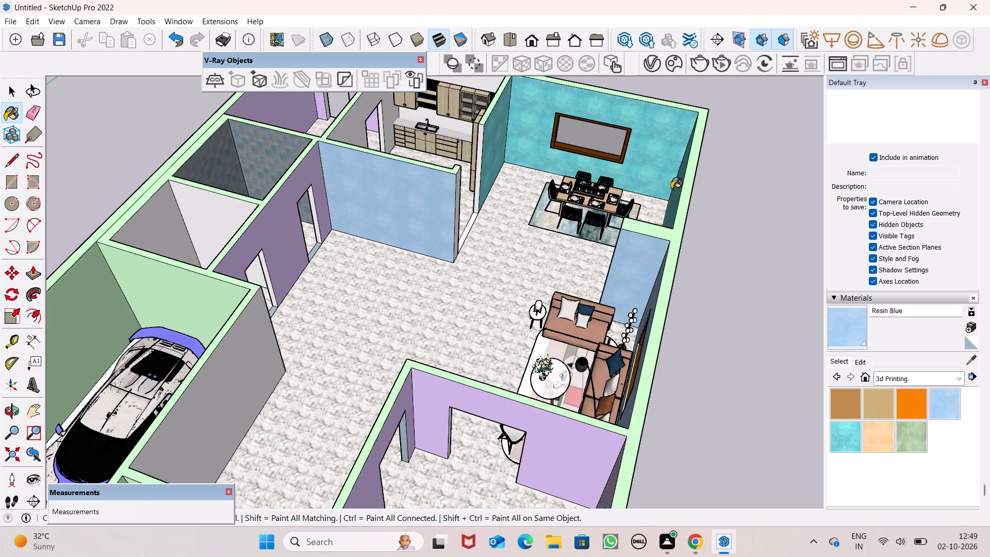
{"action": "left_click", "coordinate": [291, 232]}
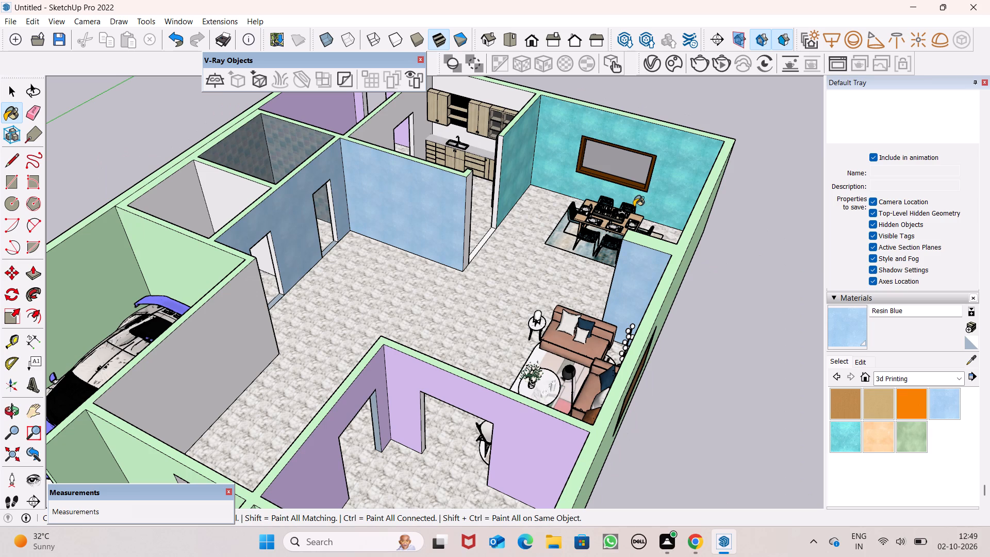
{"action": "left_click", "coordinate": [226, 369]}
Paint the entrance-hall side of the front room's doorway wall with Resin Blue.
{"action": "scroll", "coordinate": [702, 216], "scroll_direction": "down", "scroll_amount": 6}
{"action": "scroll", "coordinate": [652, 215], "scroll_direction": "down", "scroll_amount": 4}
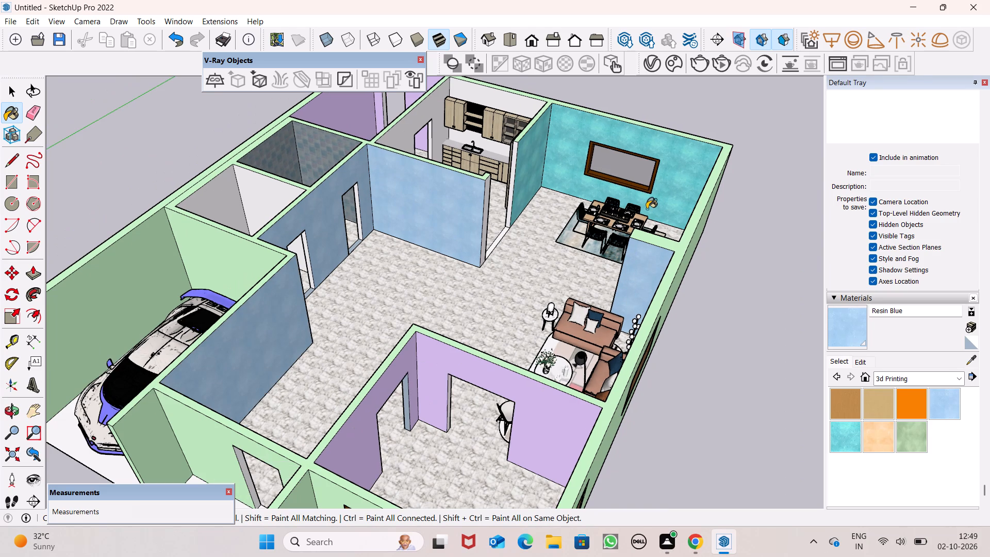
{"action": "scroll", "coordinate": [647, 209], "scroll_direction": "down", "scroll_amount": 9}
{"action": "scroll", "coordinate": [402, 184], "scroll_direction": "down", "scroll_amount": 1}
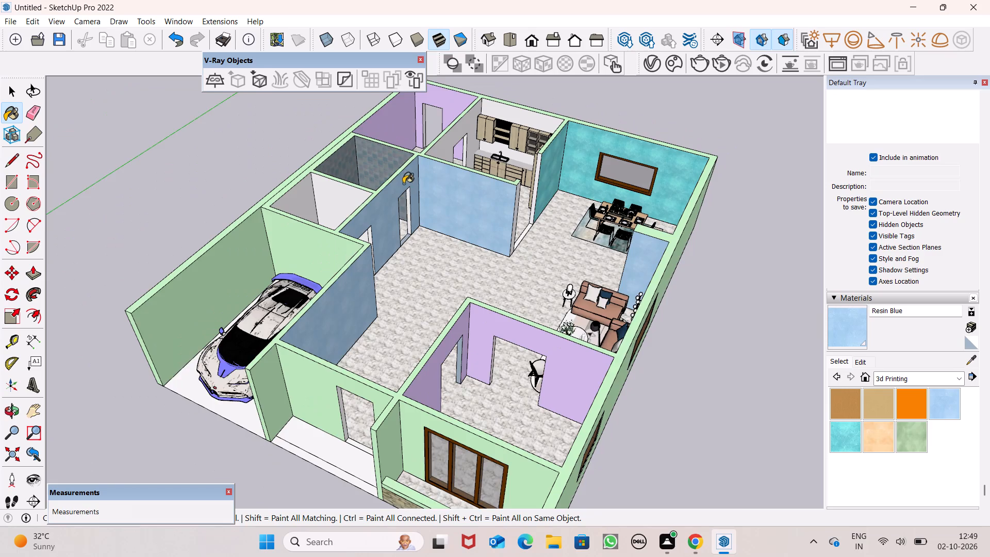
{"action": "scroll", "coordinate": [403, 184], "scroll_direction": "down", "scroll_amount": 2}
{"action": "middle_click_drag", "start_coordinate": [435, 277], "coordinate": [816, 260]}
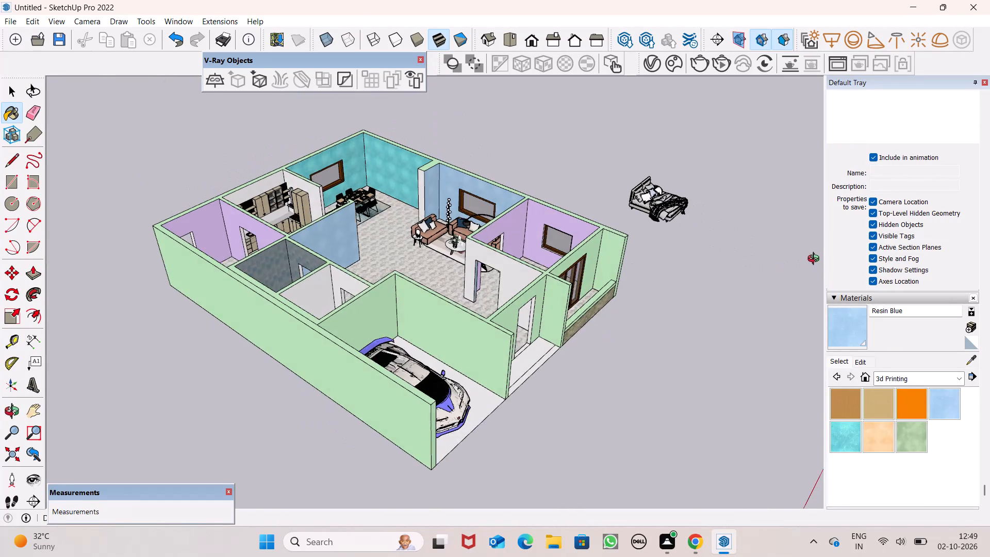
{"action": "middle_click_drag", "start_coordinate": [816, 260], "coordinate": [815, 259]}
{"action": "scroll", "coordinate": [510, 301], "scroll_direction": "up", "scroll_amount": 7}
{"action": "left_click", "coordinate": [530, 261]}
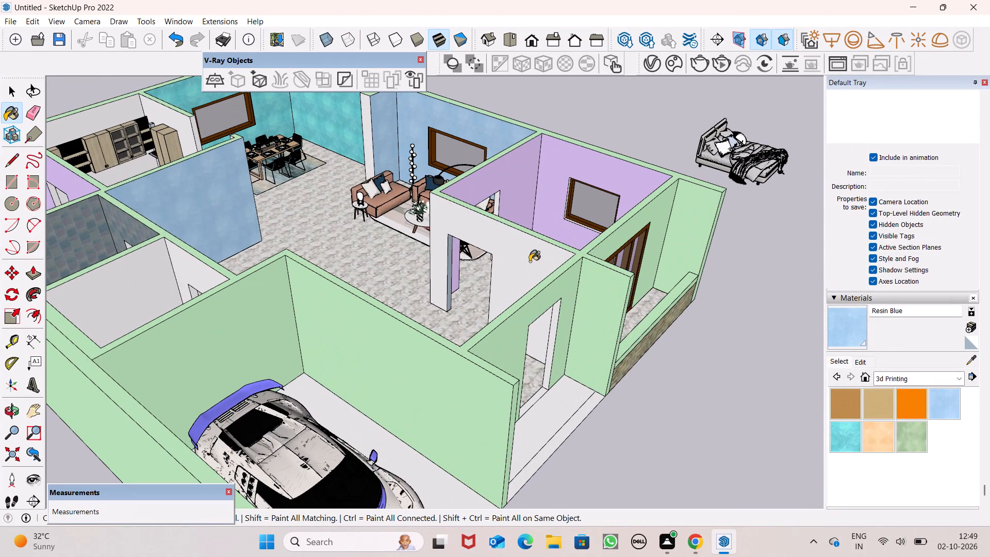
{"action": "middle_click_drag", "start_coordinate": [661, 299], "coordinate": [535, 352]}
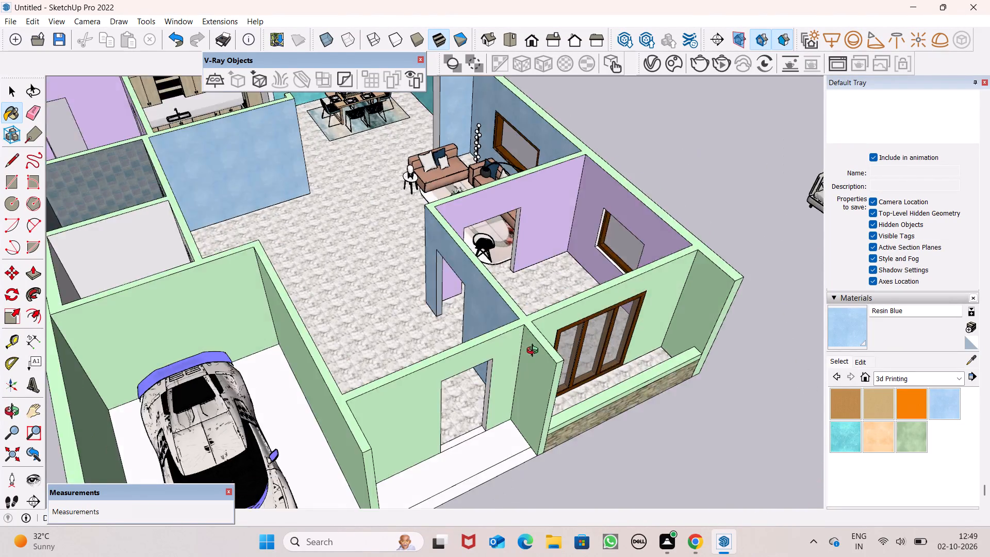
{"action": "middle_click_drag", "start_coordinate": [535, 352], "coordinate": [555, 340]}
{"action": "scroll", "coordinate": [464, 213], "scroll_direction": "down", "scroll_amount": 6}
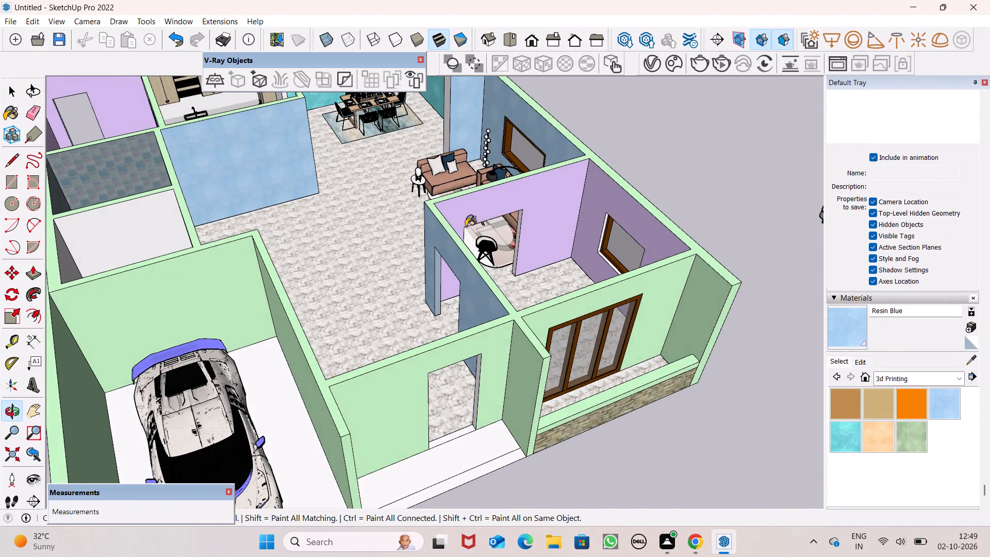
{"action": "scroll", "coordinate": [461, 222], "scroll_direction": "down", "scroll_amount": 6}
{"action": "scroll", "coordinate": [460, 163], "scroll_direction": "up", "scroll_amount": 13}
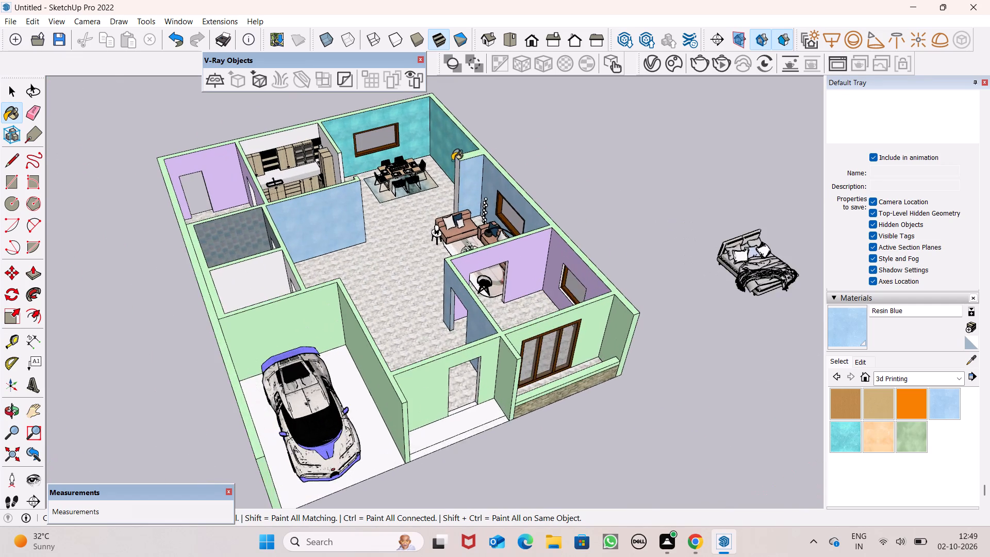
Paint the end face of the short wall between the living and dining areas with Resin Blue.
{"action": "scroll", "coordinate": [453, 160], "scroll_direction": "up", "scroll_amount": 15}
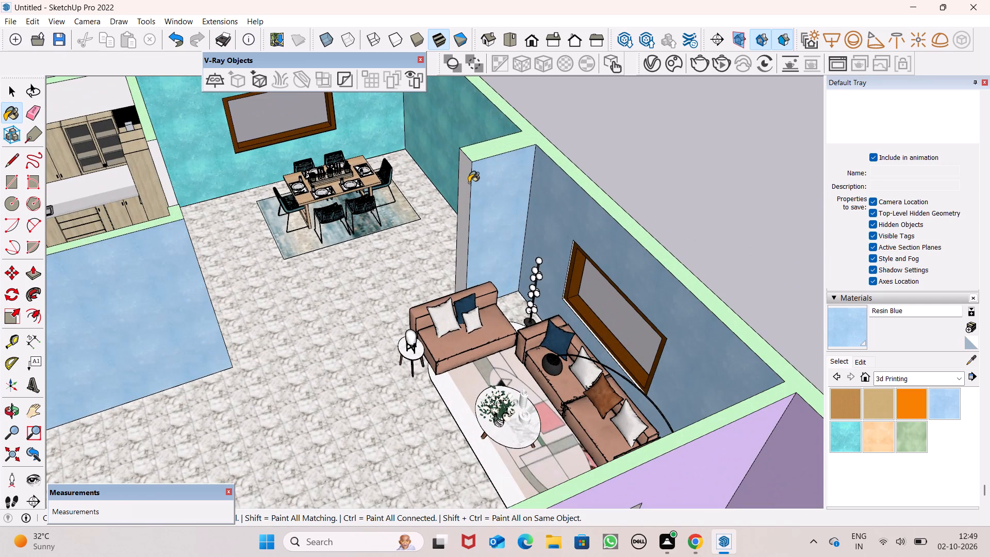
{"action": "left_click", "coordinate": [469, 183]}
Paint the dining-area side of the short wall between living and dining with Resin Turquoise.
{"action": "middle_click_drag", "start_coordinate": [471, 195], "coordinate": [873, 257]}
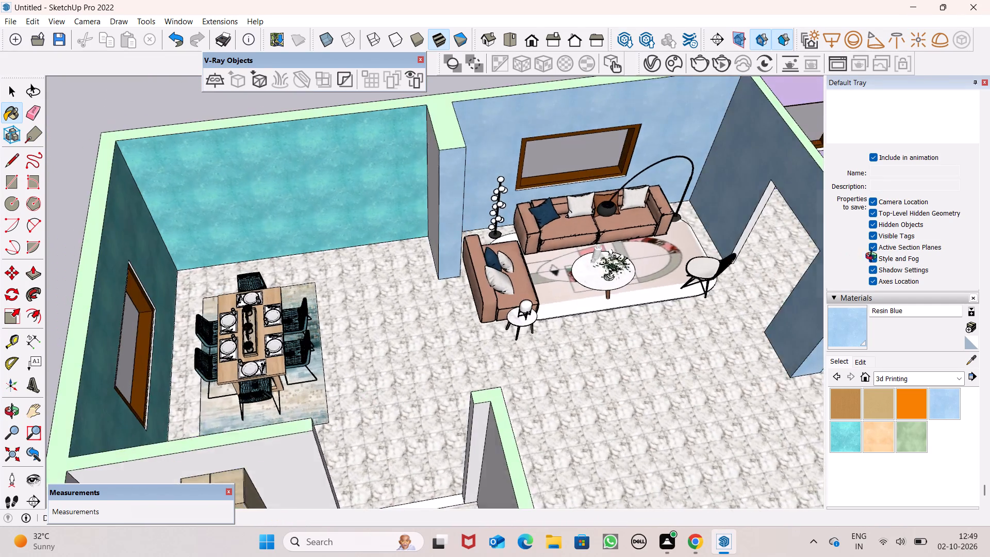
{"action": "middle_click_drag", "start_coordinate": [873, 257], "coordinate": [989, 224]}
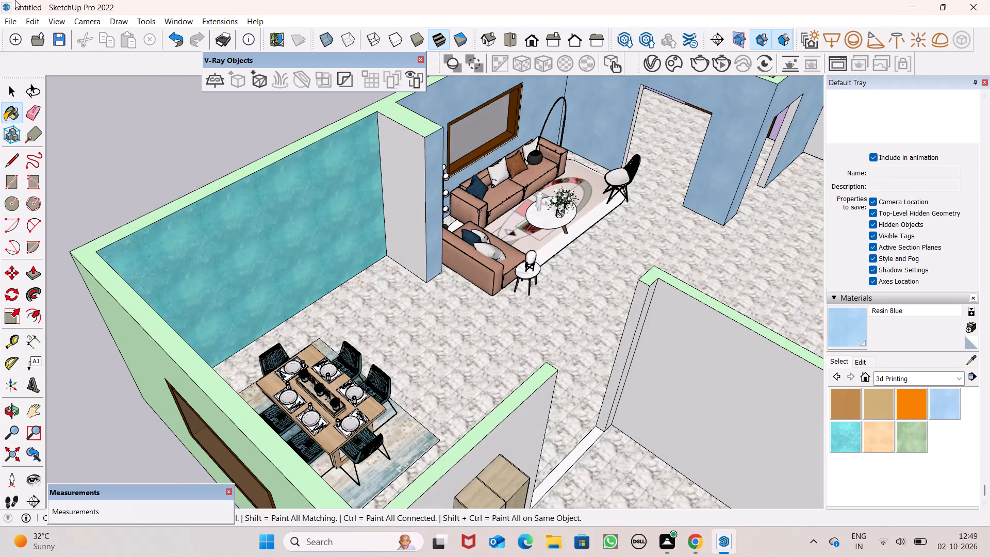
{"action": "double_click", "coordinate": [845, 438]}
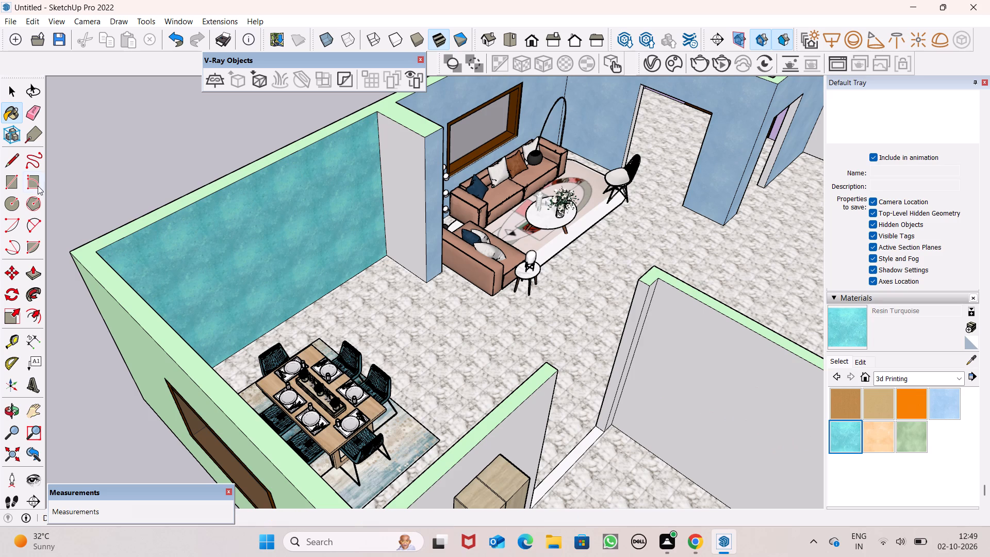
{"action": "left_click", "coordinate": [414, 181]}
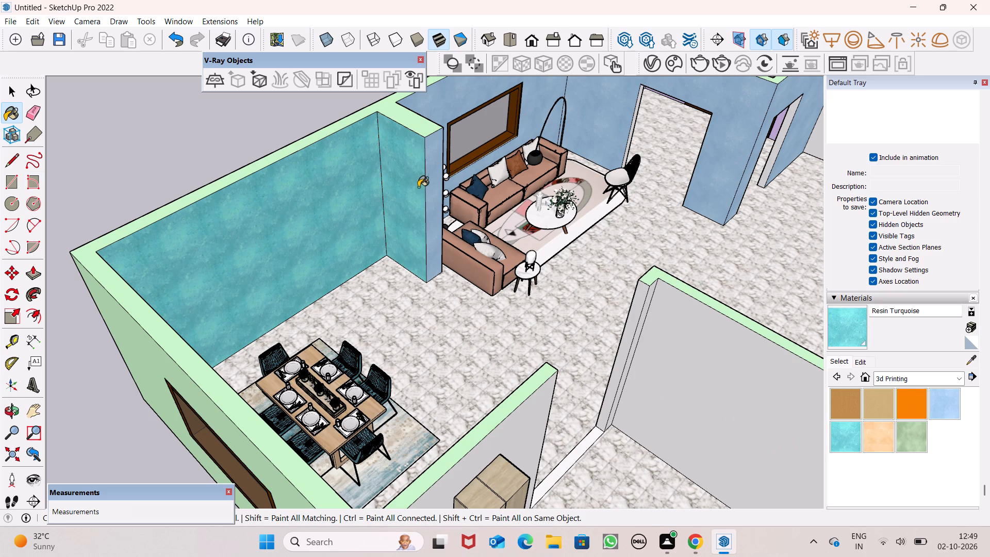
Paint the end face of the dining-kitchen wall at the kitchen opening with Resin Turquoise.
{"action": "middle_click_drag", "start_coordinate": [430, 211], "coordinate": [21, 227]}
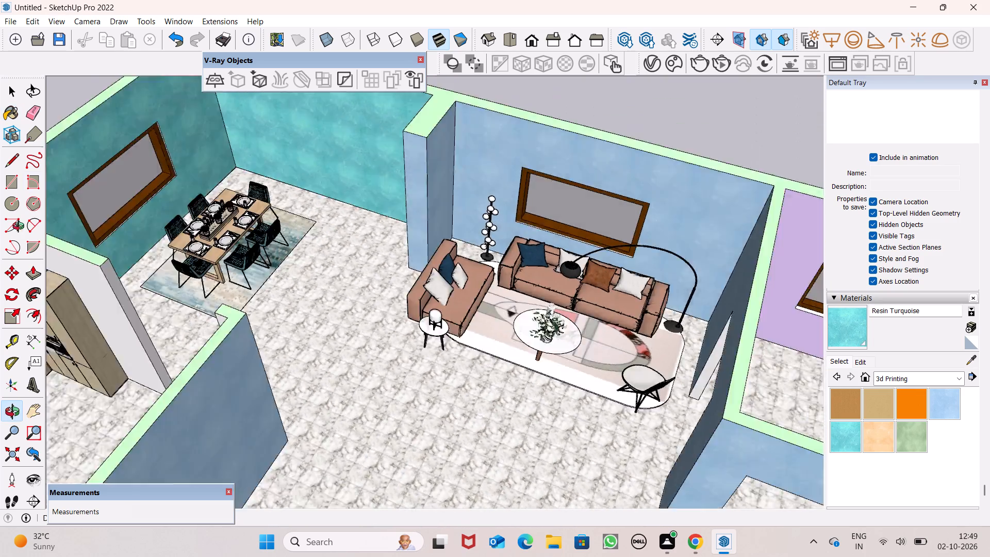
{"action": "middle_click_drag", "start_coordinate": [21, 227], "coordinate": [16, 210]}
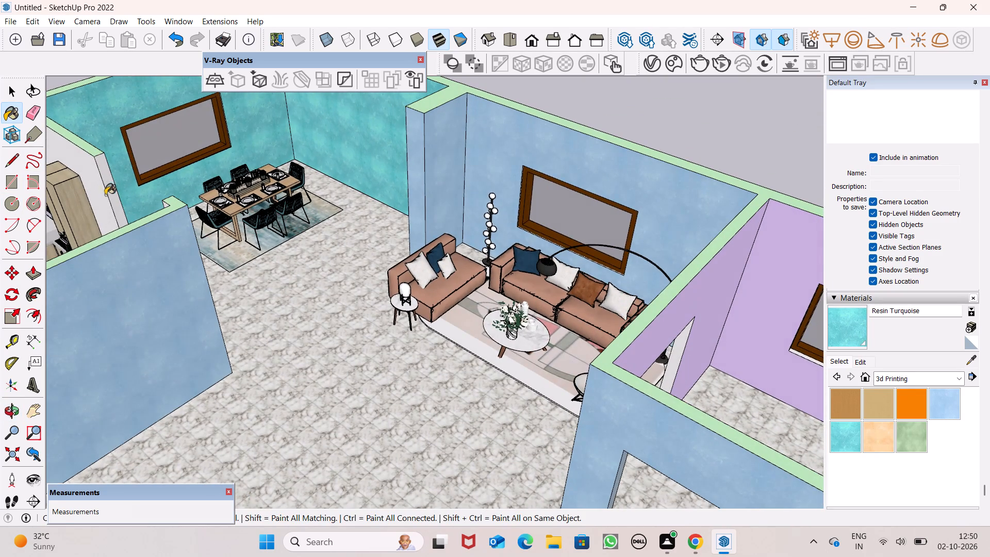
{"action": "scroll", "coordinate": [110, 196], "scroll_direction": "up", "scroll_amount": 5}
{"action": "scroll", "coordinate": [110, 196], "scroll_direction": "down", "scroll_amount": 1}
{"action": "scroll", "coordinate": [110, 196], "scroll_direction": "up", "scroll_amount": 1}
{"action": "left_click", "coordinate": [110, 191]}
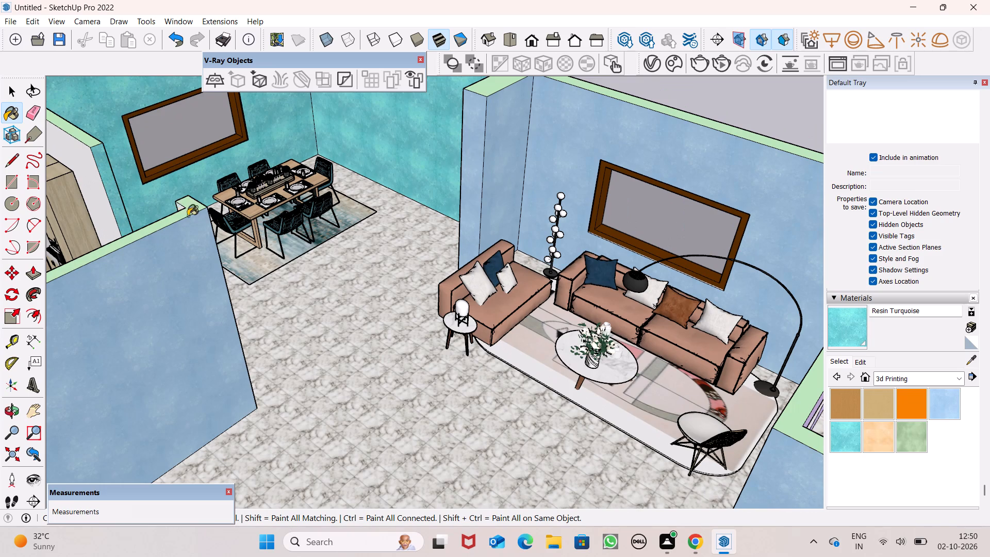
Paint the dining-facing end and the opening-side face of the kitchen partition's return with Resin Turquoise.
{"action": "scroll", "coordinate": [200, 218], "scroll_direction": "up", "scroll_amount": 1}
{"action": "scroll", "coordinate": [204, 219], "scroll_direction": "down", "scroll_amount": 15}
{"action": "scroll", "coordinate": [270, 214], "scroll_direction": "up", "scroll_amount": 1}
{"action": "scroll", "coordinate": [277, 225], "scroll_direction": "down", "scroll_amount": 2}
{"action": "middle_click_drag", "start_coordinate": [290, 242], "coordinate": [297, 262]}
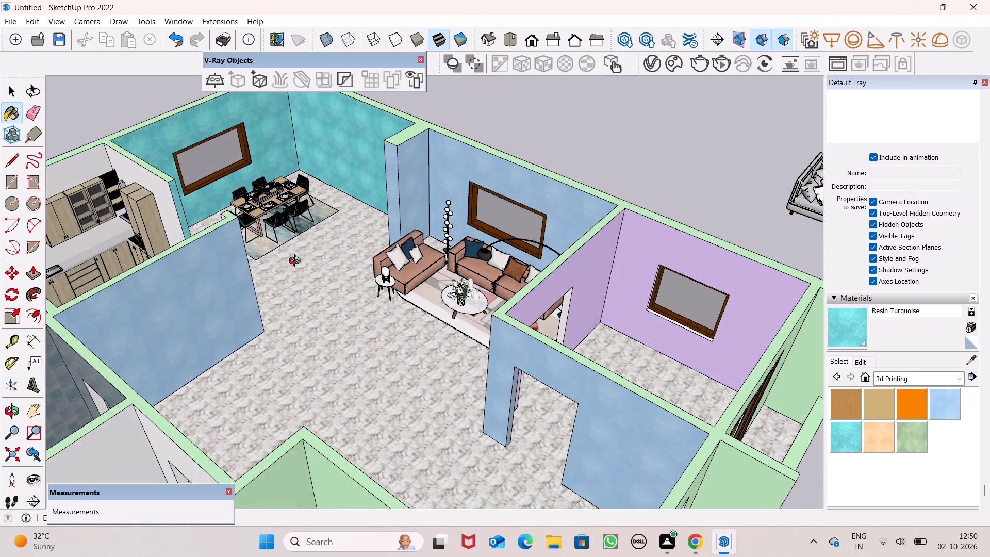
{"action": "middle_click_drag", "start_coordinate": [297, 262], "coordinate": [25, 241]}
{"action": "scroll", "coordinate": [405, 192], "scroll_direction": "up", "scroll_amount": 1}
{"action": "middle_click_drag", "start_coordinate": [406, 192], "coordinate": [191, 259]}
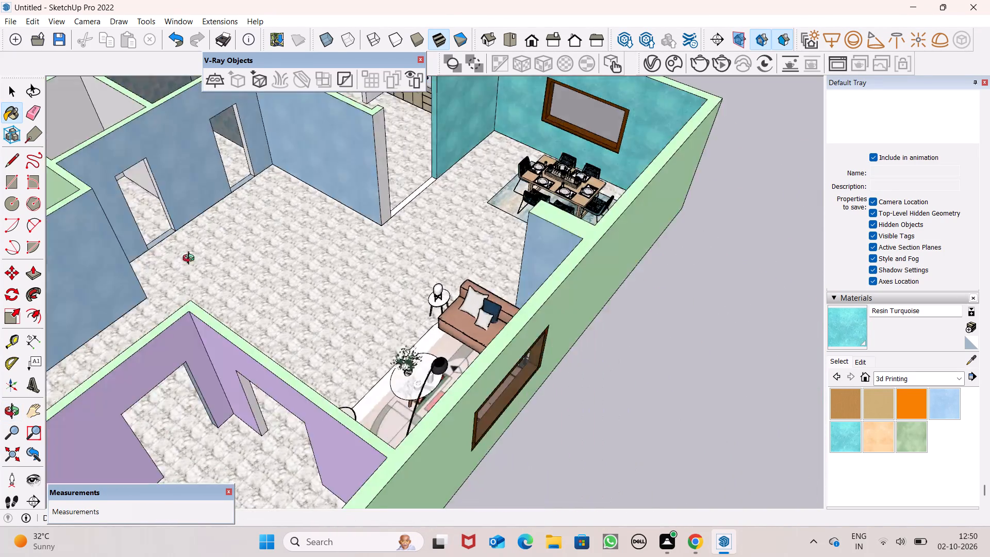
{"action": "middle_click_drag", "start_coordinate": [191, 259], "coordinate": [32, 175]}
{"action": "scroll", "coordinate": [545, 191], "scroll_direction": "up", "scroll_amount": 9}
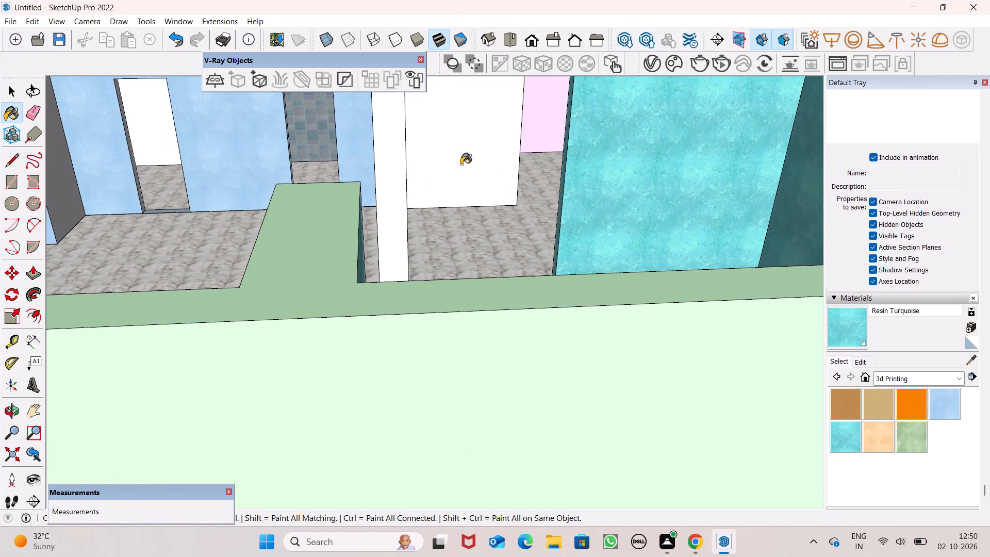
{"action": "left_click", "coordinate": [388, 170]}
{"action": "middle_click_drag", "start_coordinate": [409, 185], "coordinate": [238, 264]}
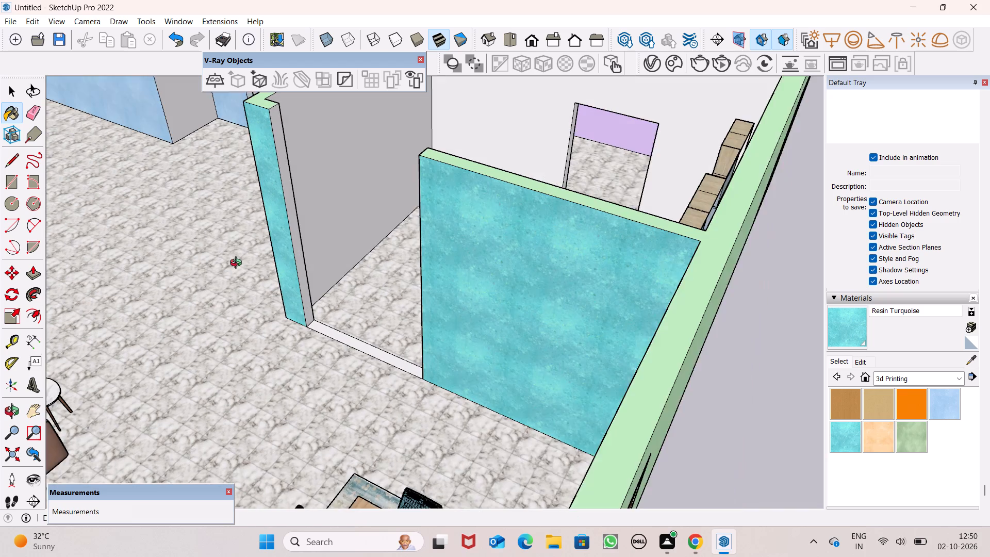
{"action": "middle_click_drag", "start_coordinate": [238, 264], "coordinate": [238, 258]}
{"action": "scroll", "coordinate": [282, 216], "scroll_direction": "up", "scroll_amount": 4}
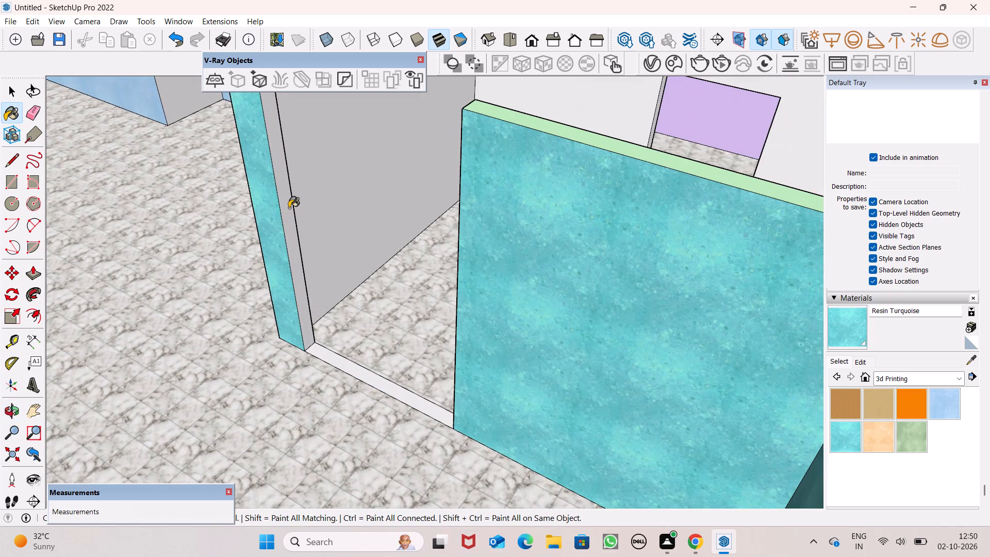
{"action": "left_click", "coordinate": [289, 208]}
Paint the kitchen's doorway wall and the kitchen side of the hall partition with Color A01 from the Colors collection.
{"action": "scroll", "coordinate": [403, 217], "scroll_direction": "down", "scroll_amount": 6}
{"action": "scroll", "coordinate": [455, 236], "scroll_direction": "down", "scroll_amount": 4}
{"action": "middle_click_drag", "start_coordinate": [458, 240], "coordinate": [557, 289]}
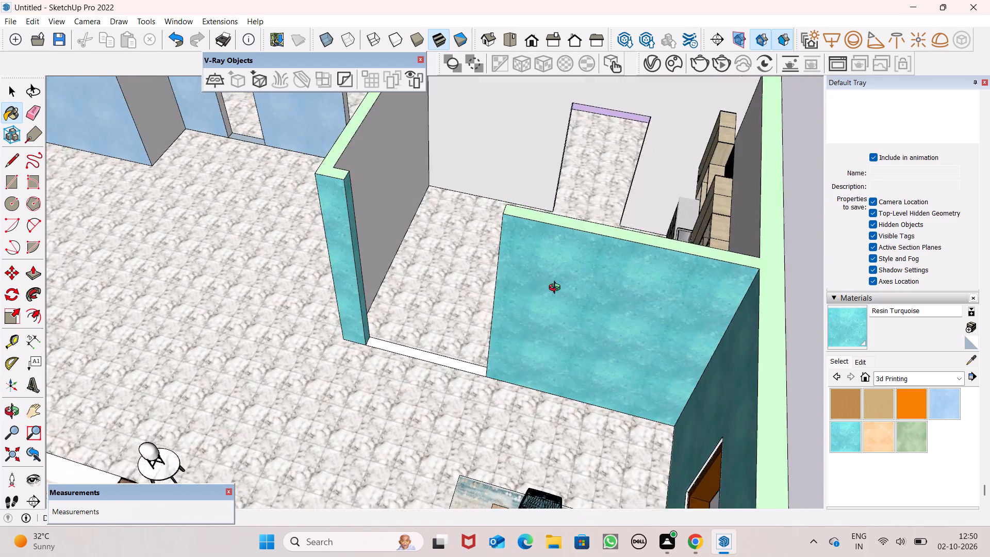
{"action": "middle_click_drag", "start_coordinate": [557, 289], "coordinate": [562, 283]}
{"action": "scroll", "coordinate": [561, 285], "scroll_direction": "up", "scroll_amount": 1}
{"action": "scroll", "coordinate": [530, 236], "scroll_direction": "down", "scroll_amount": 6}
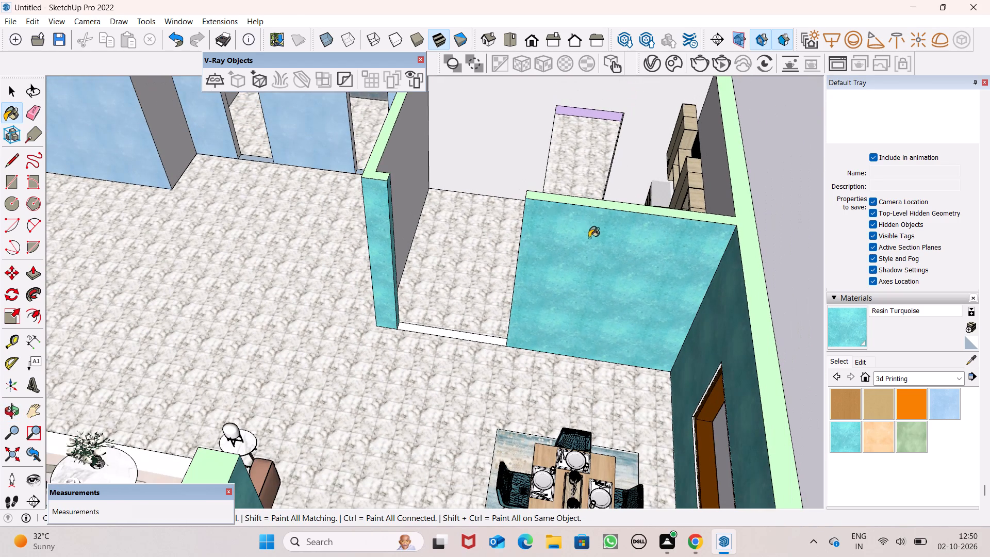
{"action": "scroll", "coordinate": [553, 222], "scroll_direction": "down", "scroll_amount": 7}
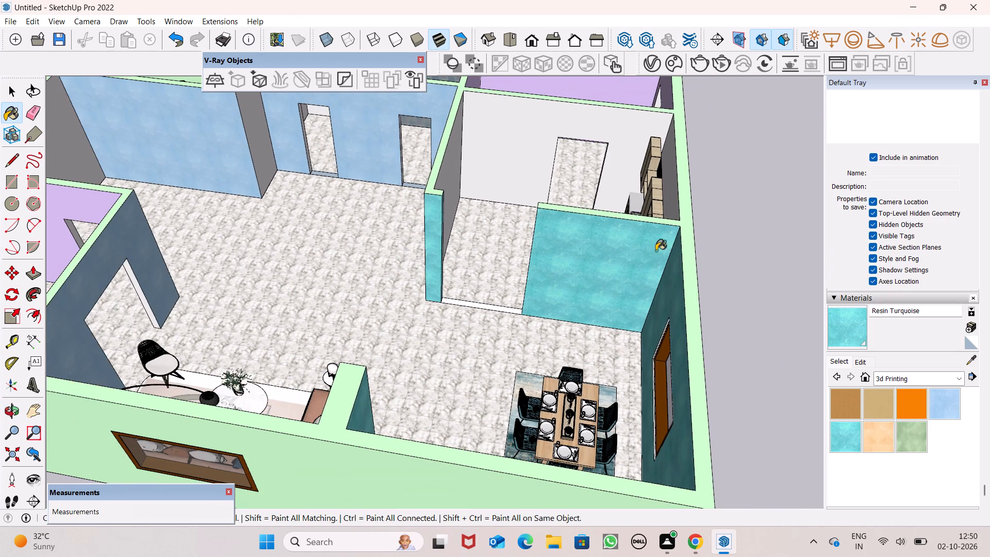
{"action": "scroll", "coordinate": [671, 254], "scroll_direction": "down", "scroll_amount": 2}
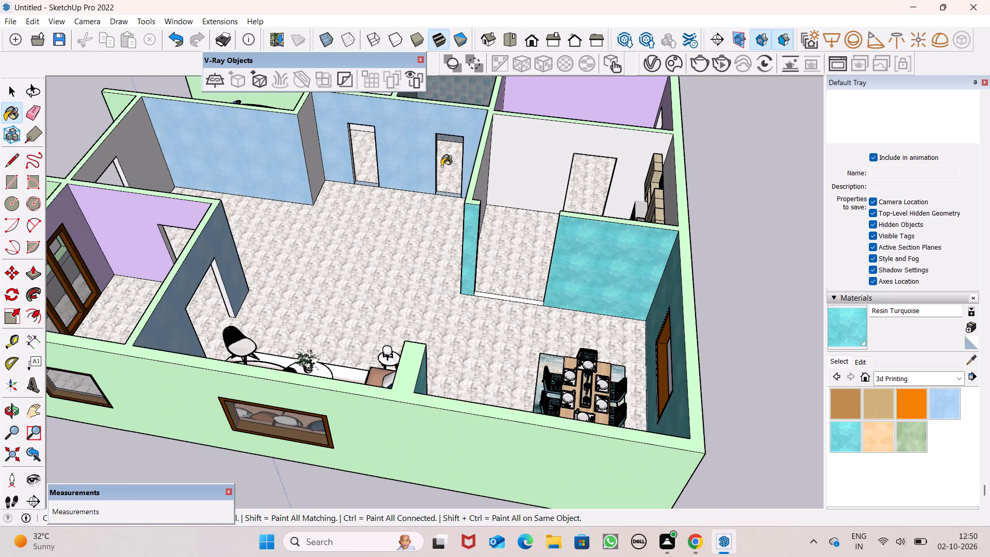
{"action": "left_click", "coordinate": [922, 376]}
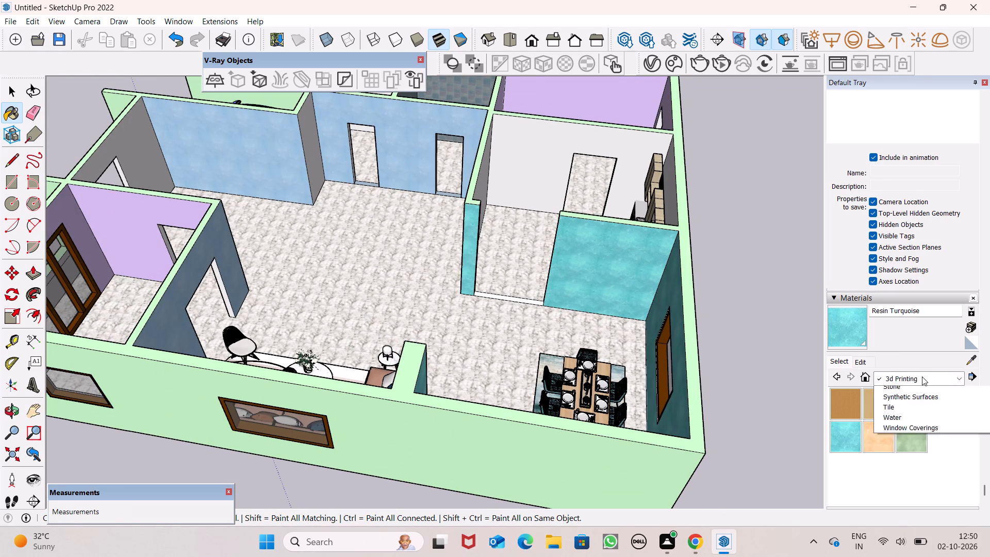
{"action": "left_click", "coordinate": [927, 437]}
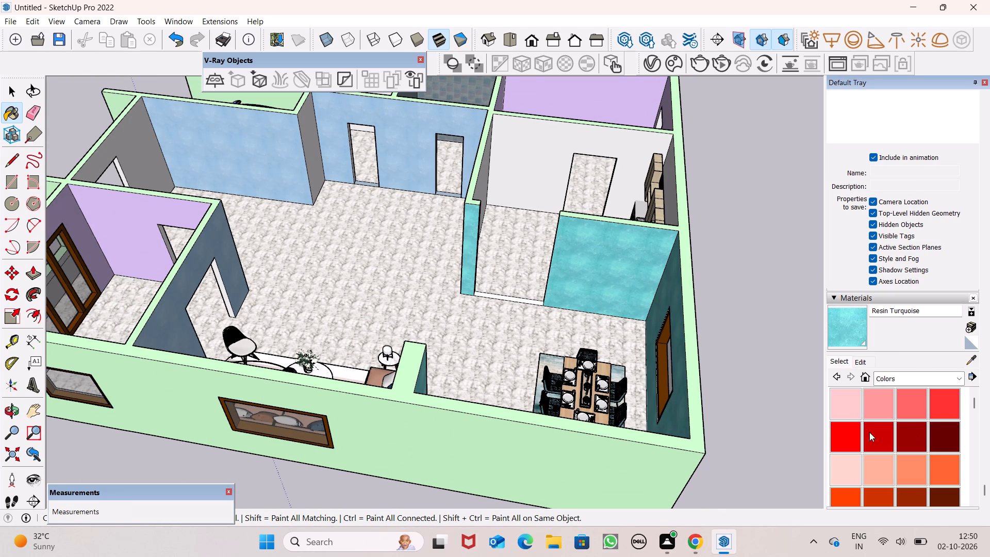
{"action": "left_click", "coordinate": [847, 409]}
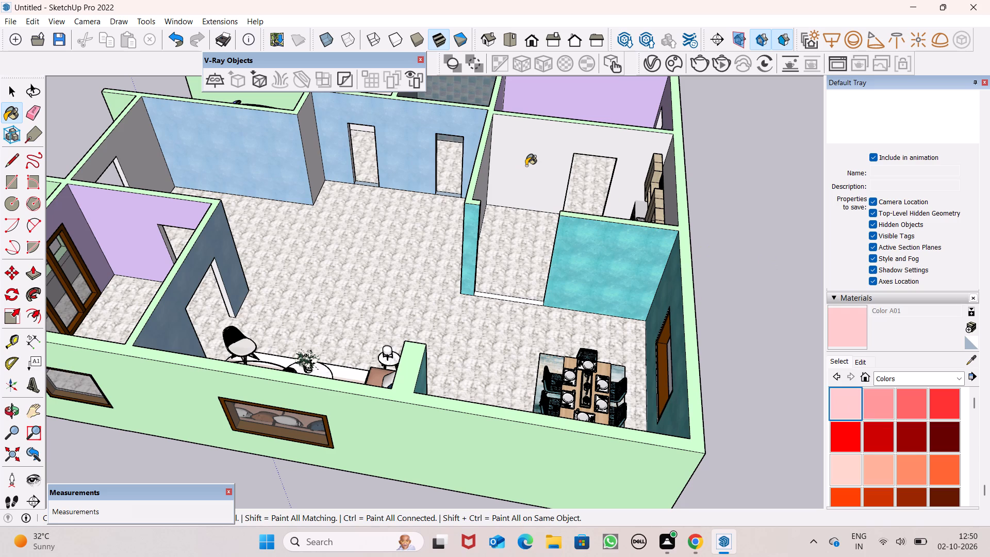
{"action": "left_click", "coordinate": [532, 162]}
{"action": "left_click", "coordinate": [478, 188]}
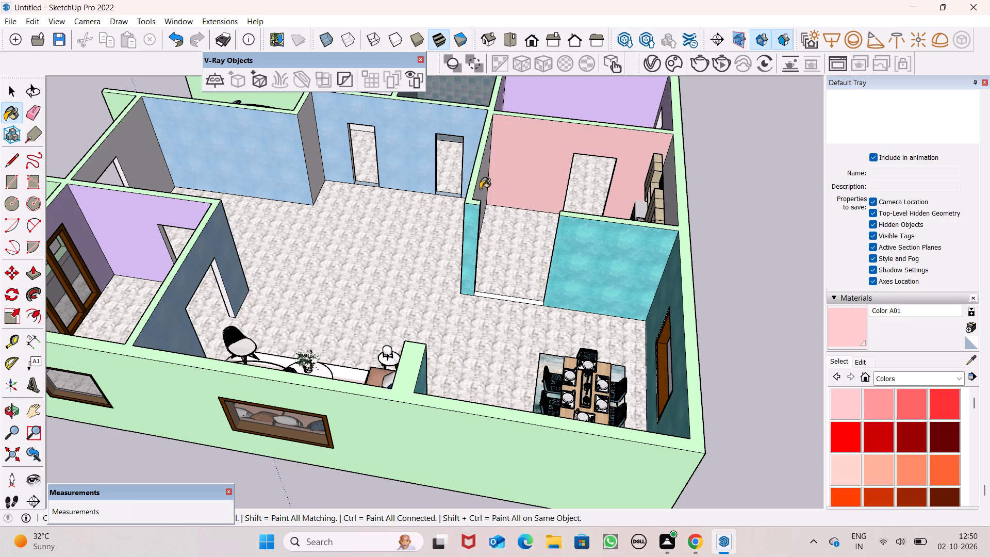
Paint the kitchen's outer wall behind the cabinets and the kitchen side of the dining wall with Color A01.
{"action": "middle_click_drag", "start_coordinate": [559, 261], "coordinate": [781, 341]}
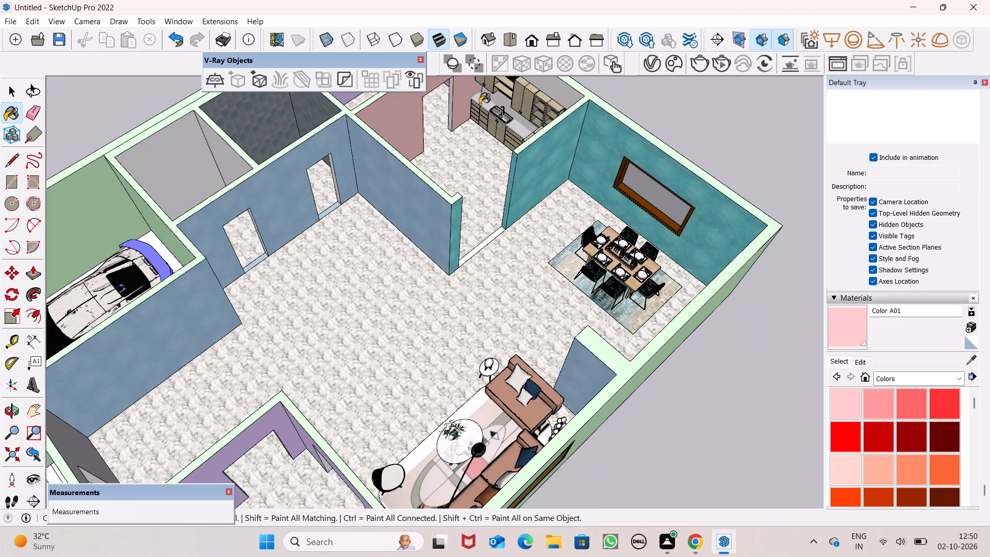
{"action": "scroll", "coordinate": [522, 49], "scroll_direction": "up", "scroll_amount": 1}
{"action": "scroll", "coordinate": [556, 81], "scroll_direction": "up", "scroll_amount": 6}
{"action": "left_click", "coordinate": [563, 90]}
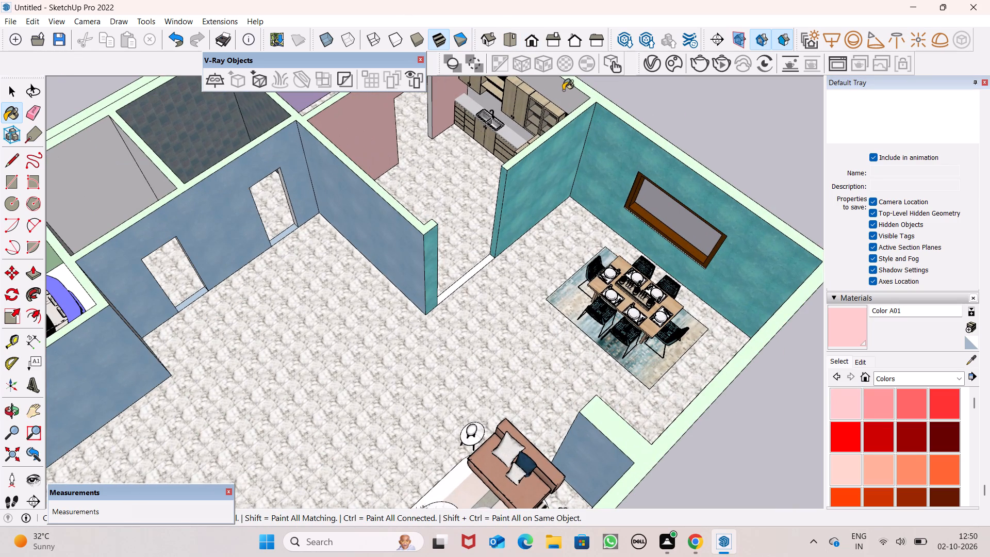
{"action": "middle_click_drag", "start_coordinate": [546, 158], "coordinate": [852, 174]}
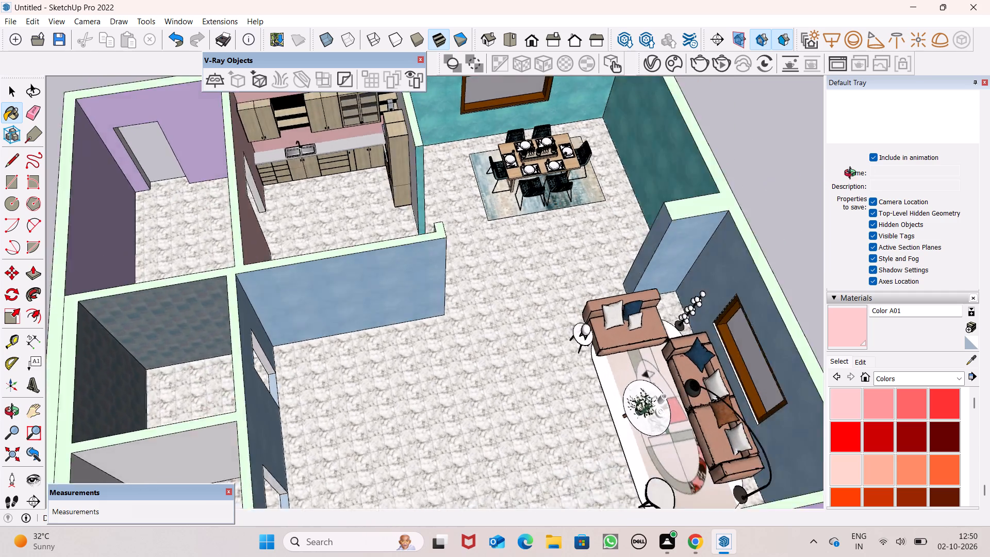
{"action": "middle_click_drag", "start_coordinate": [852, 174], "coordinate": [945, 151]}
{"action": "scroll", "coordinate": [402, 188], "scroll_direction": "up", "scroll_amount": 7}
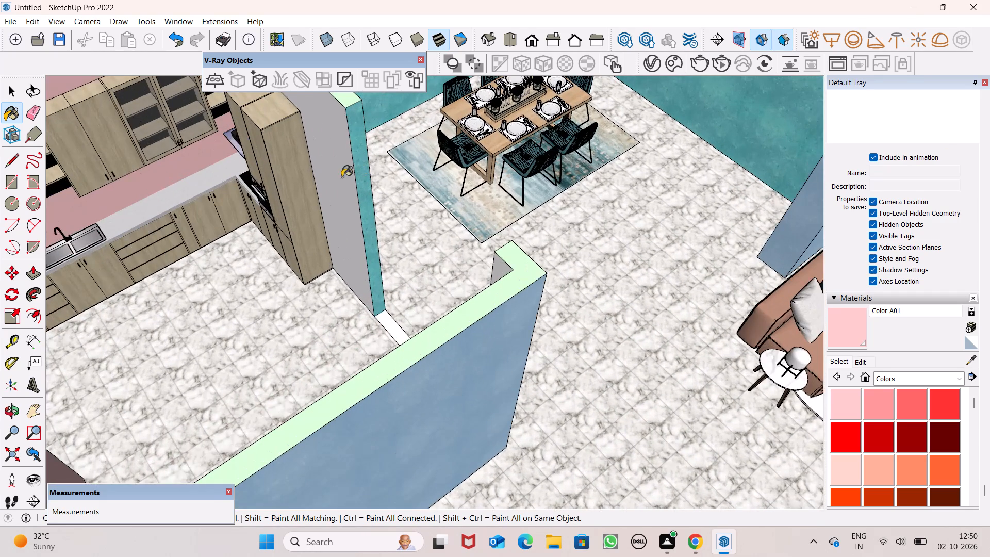
{"action": "left_click", "coordinate": [342, 177]}
Paint the four interior walls of the small room beside the garage with Color A01.
{"action": "scroll", "coordinate": [426, 192], "scroll_direction": "down", "scroll_amount": 4}
{"action": "scroll", "coordinate": [568, 217], "scroll_direction": "down", "scroll_amount": 7}
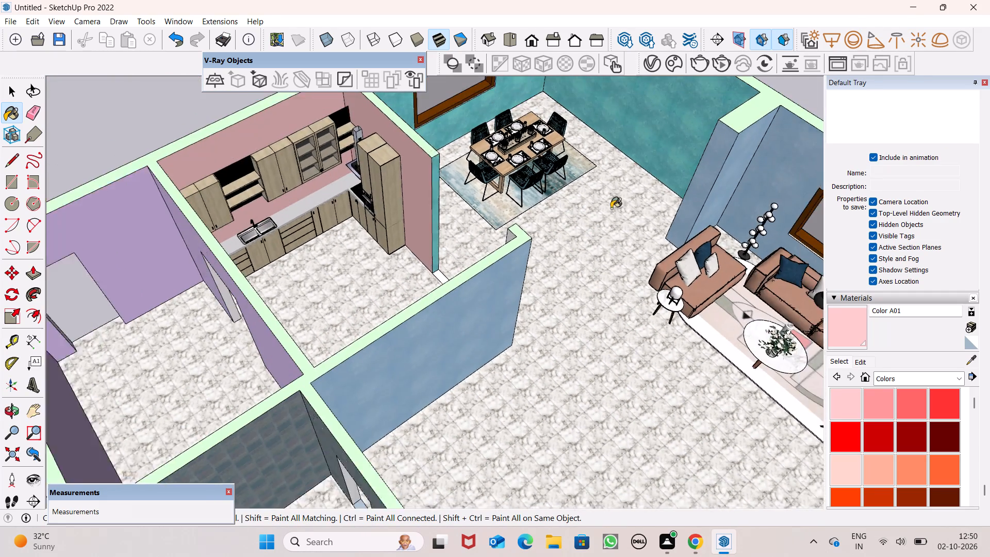
{"action": "scroll", "coordinate": [611, 208], "scroll_direction": "down", "scroll_amount": 10}
{"action": "scroll", "coordinate": [601, 354], "scroll_direction": "up", "scroll_amount": 7}
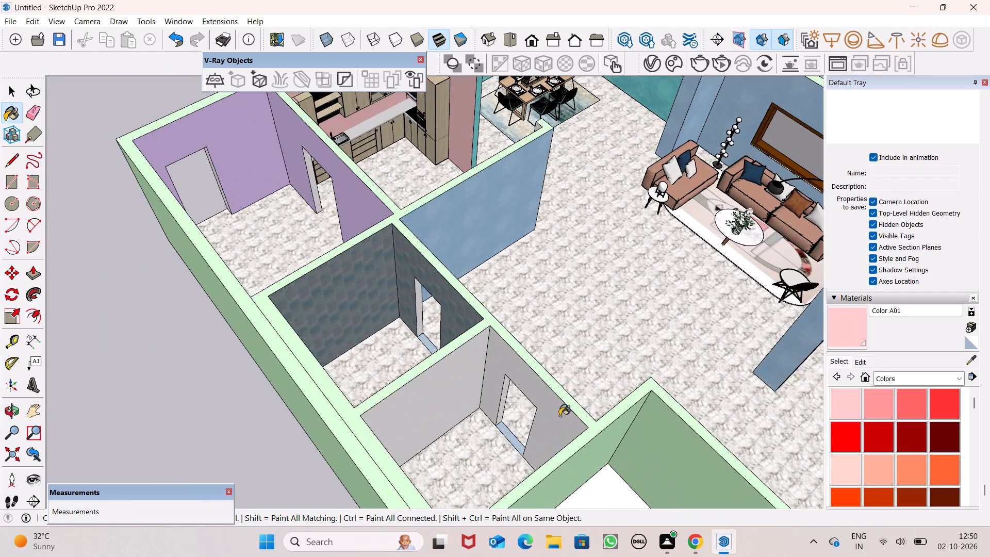
{"action": "scroll", "coordinate": [527, 435], "scroll_direction": "up", "scroll_amount": 6}
{"action": "left_click", "coordinate": [461, 360]}
{"action": "left_click", "coordinate": [320, 347]}
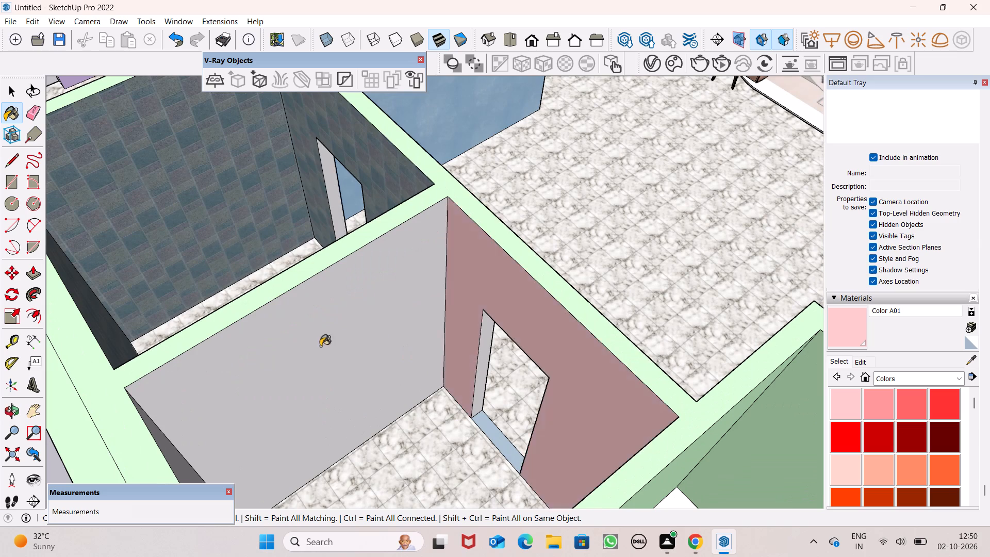
{"action": "scroll", "coordinate": [514, 347], "scroll_direction": "down", "scroll_amount": 10}
{"action": "middle_click_drag", "start_coordinate": [534, 382], "coordinate": [293, 439]}
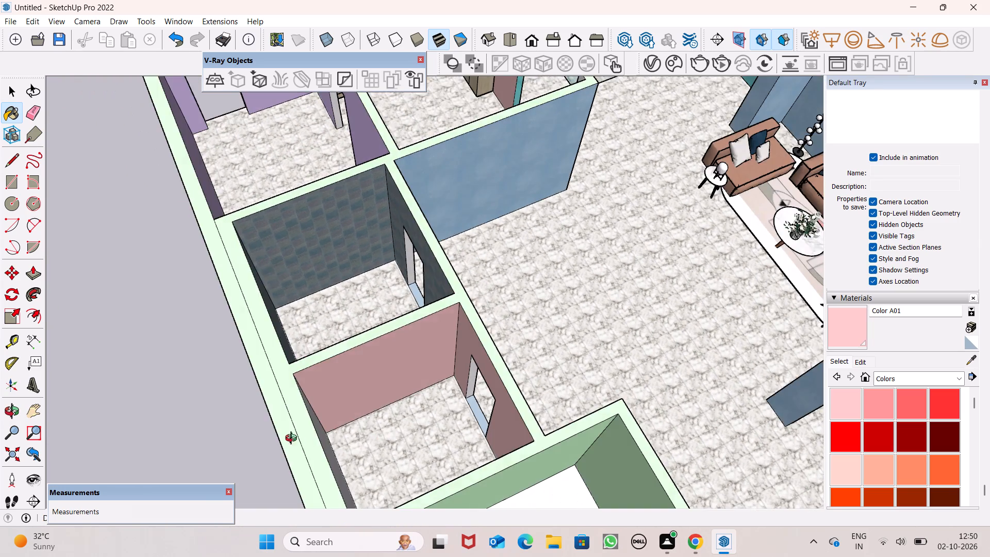
{"action": "middle_click_drag", "start_coordinate": [293, 439], "coordinate": [216, 420]}
{"action": "left_click", "coordinate": [196, 282]}
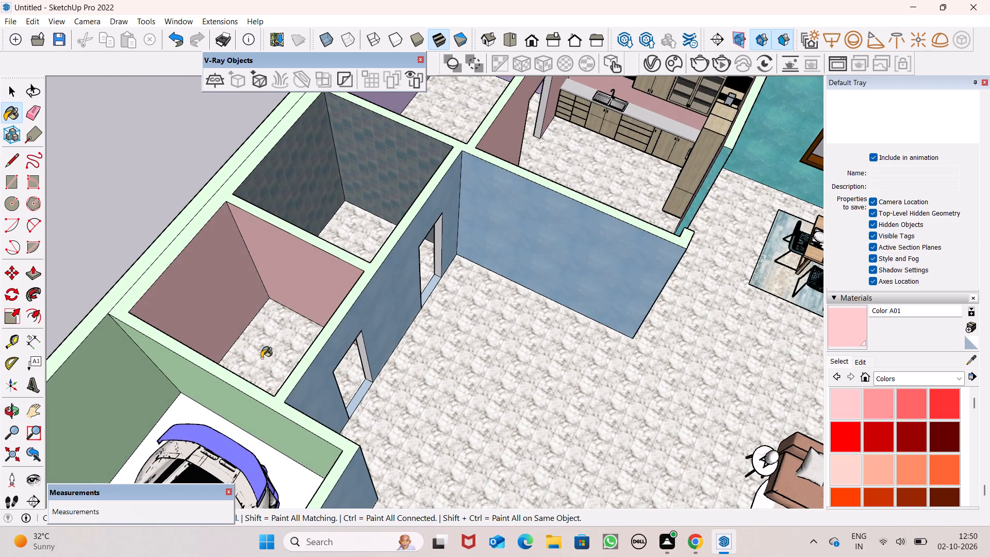
{"action": "middle_click_drag", "start_coordinate": [259, 362], "coordinate": [81, 487]}
{"action": "left_click", "coordinate": [261, 112]}
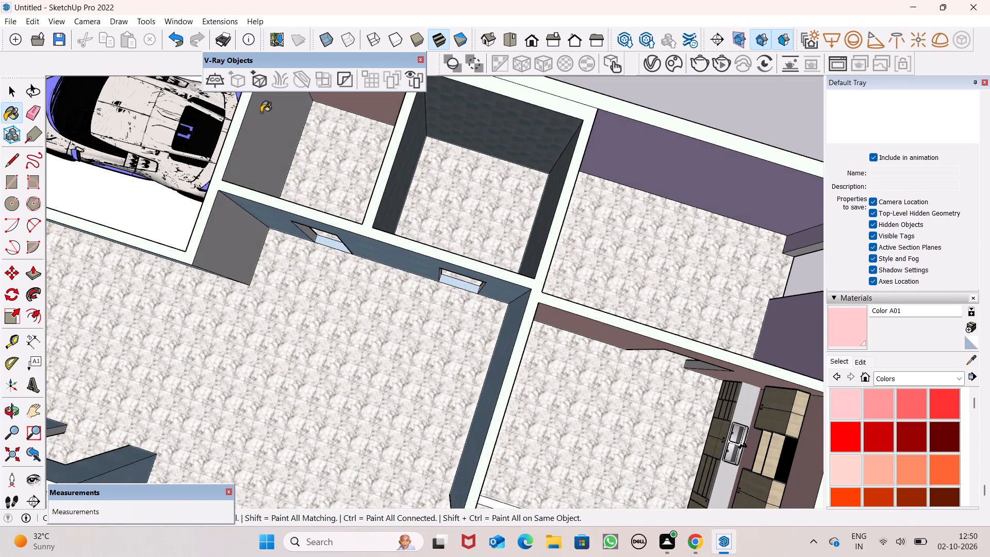
Examine the painted rooms of the whole house from above and from several sides.
{"action": "scroll", "coordinate": [346, 194], "scroll_direction": "down", "scroll_amount": 15}
{"action": "scroll", "coordinate": [487, 234], "scroll_direction": "down", "scroll_amount": 2}
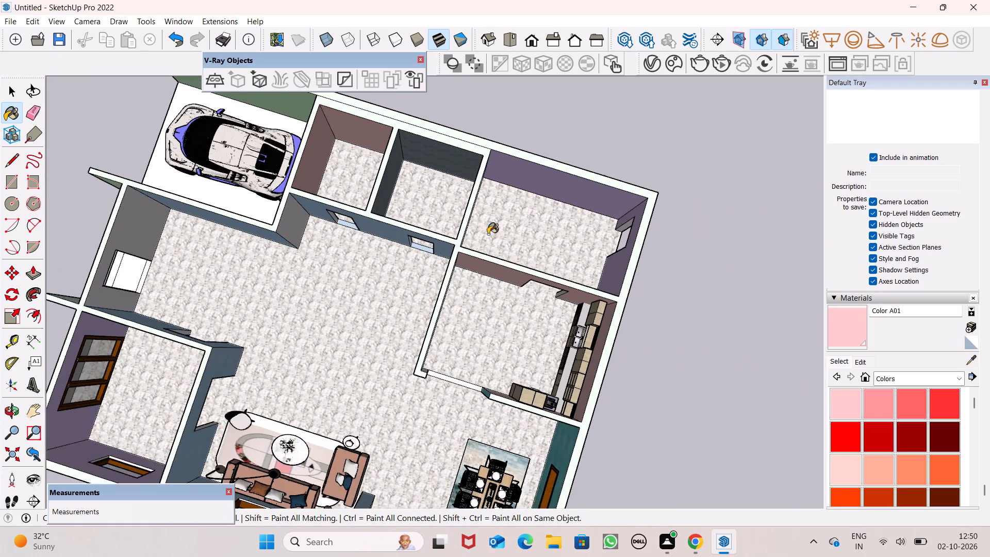
{"action": "scroll", "coordinate": [488, 234], "scroll_direction": "down", "scroll_amount": 1}
{"action": "scroll", "coordinate": [496, 238], "scroll_direction": "up", "scroll_amount": 1}
{"action": "scroll", "coordinate": [557, 251], "scroll_direction": "down", "scroll_amount": 2}
{"action": "middle_click", "coordinate": [559, 266]}
{"action": "scroll", "coordinate": [560, 265], "scroll_direction": "down", "scroll_amount": 1}
{"action": "middle_click_drag", "start_coordinate": [575, 285], "coordinate": [684, 143]}
{"action": "middle_click_drag", "start_coordinate": [589, 285], "coordinate": [679, 200]}
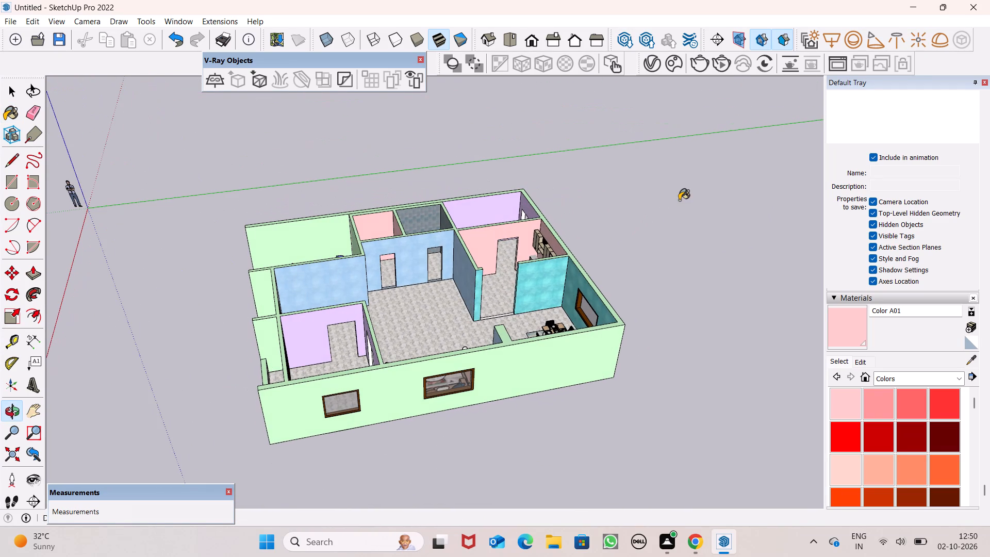
{"action": "key", "text": "space"}
{"action": "middle_click_drag", "start_coordinate": [466, 415], "coordinate": [830, 457]}
{"action": "scroll", "coordinate": [609, 357], "scroll_direction": "up", "scroll_amount": 3}
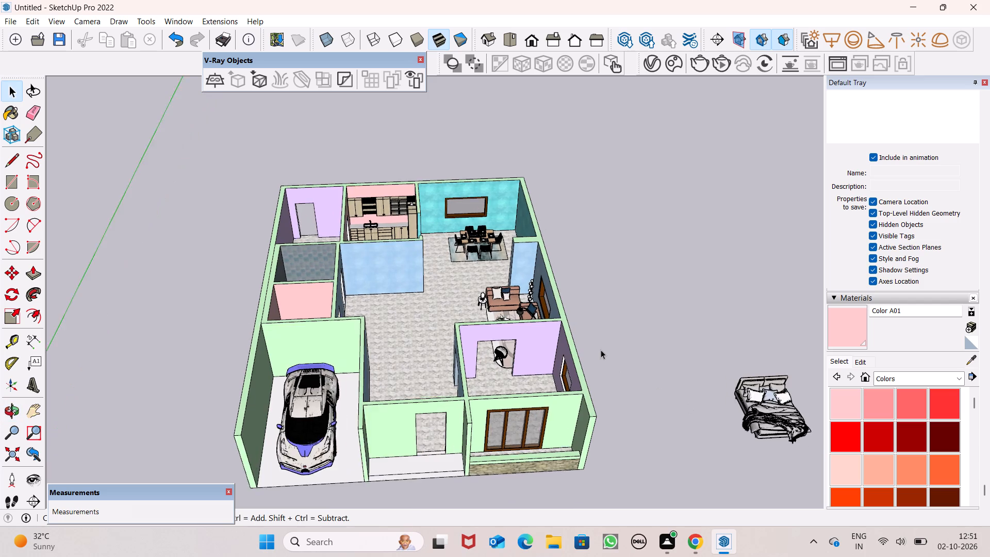
{"action": "scroll", "coordinate": [601, 350], "scroll_direction": "up", "scroll_amount": 3}
{"action": "scroll", "coordinate": [282, 301], "scroll_direction": "down", "scroll_amount": 5}
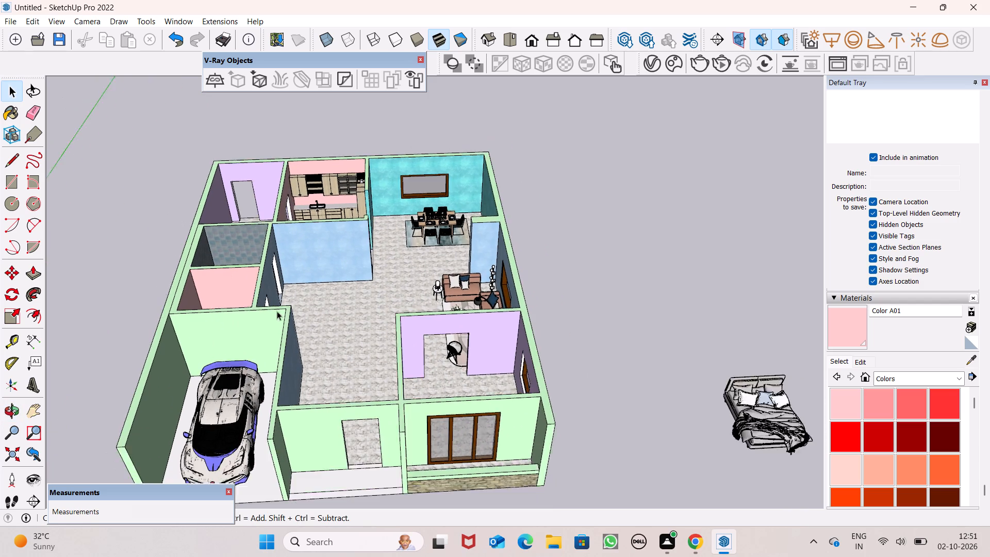
Draw an upright rectangle 3' wide by 7' high in the open space between the house front and the bed.
{"action": "scroll", "coordinate": [379, 374], "scroll_direction": "up", "scroll_amount": 1}
{"action": "scroll", "coordinate": [379, 373], "scroll_direction": "down", "scroll_amount": 1}
{"action": "scroll", "coordinate": [379, 373], "scroll_direction": "up", "scroll_amount": 3}
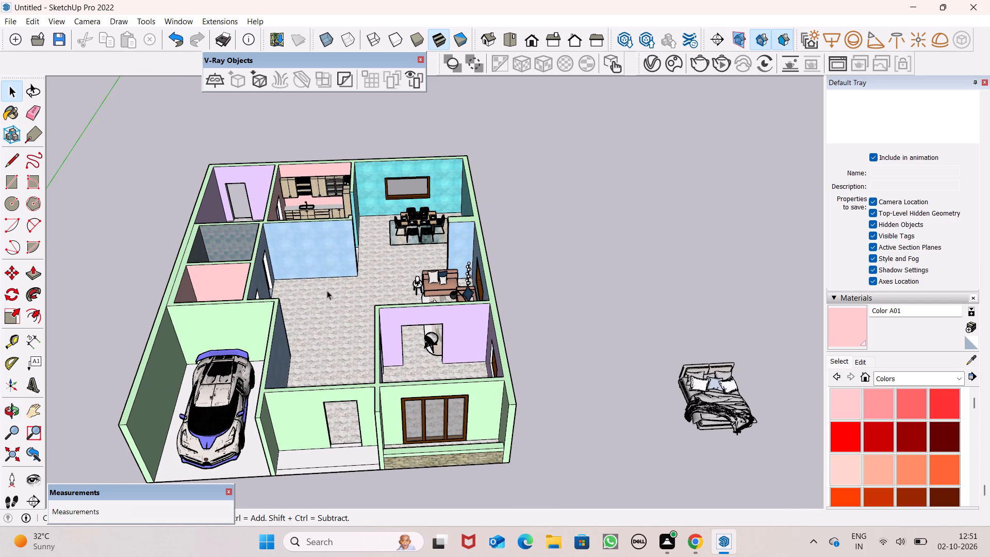
{"action": "scroll", "coordinate": [319, 206], "scroll_direction": "down", "scroll_amount": 11}
{"action": "middle_click_drag", "start_coordinate": [378, 349], "coordinate": [322, 239]}
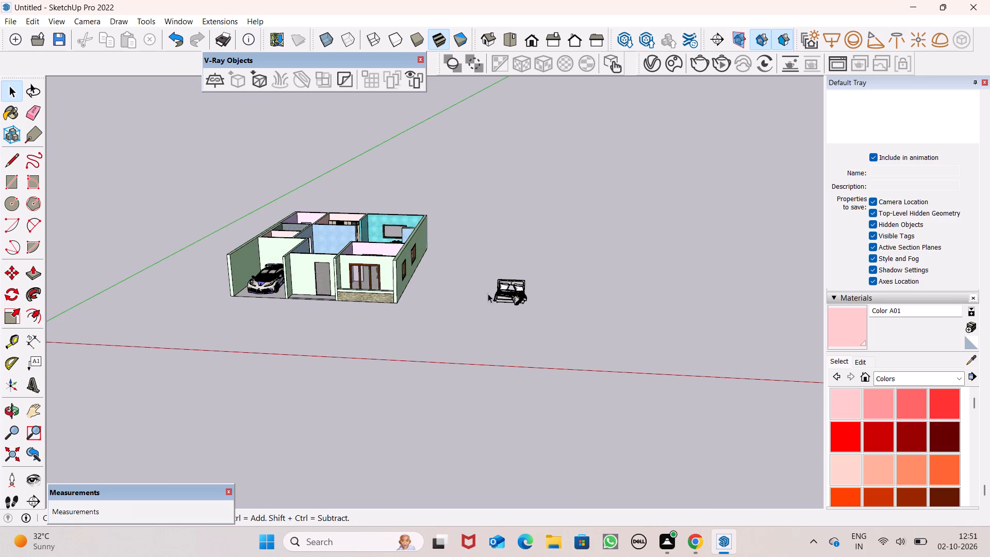
{"action": "scroll", "coordinate": [538, 264], "scroll_direction": "up", "scroll_amount": 5}
{"action": "scroll", "coordinate": [460, 333], "scroll_direction": "up", "scroll_amount": 3}
{"action": "middle_click_drag", "start_coordinate": [370, 344], "coordinate": [358, 333]}
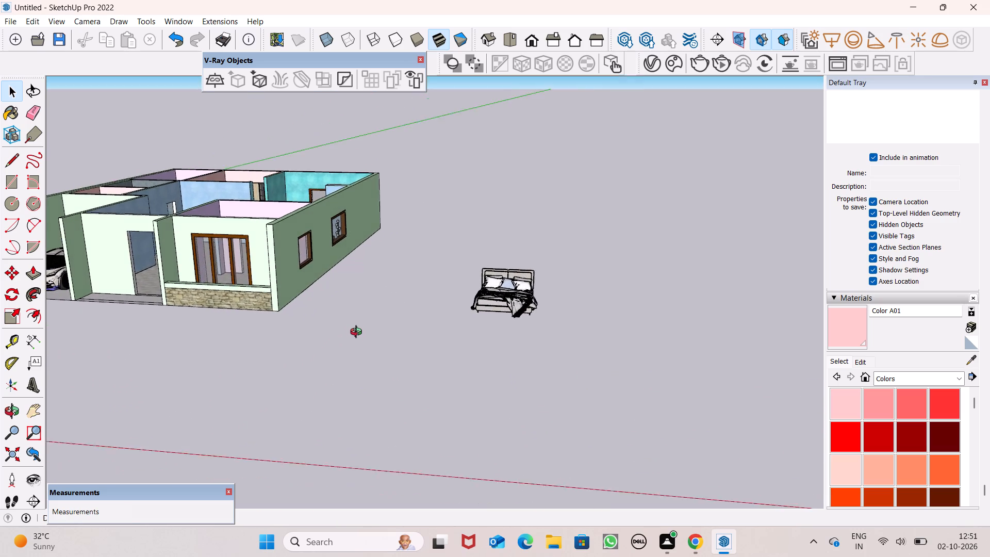
{"action": "middle_click_drag", "start_coordinate": [358, 333], "coordinate": [420, 294]}
{"action": "scroll", "coordinate": [420, 294], "scroll_direction": "up", "scroll_amount": 1}
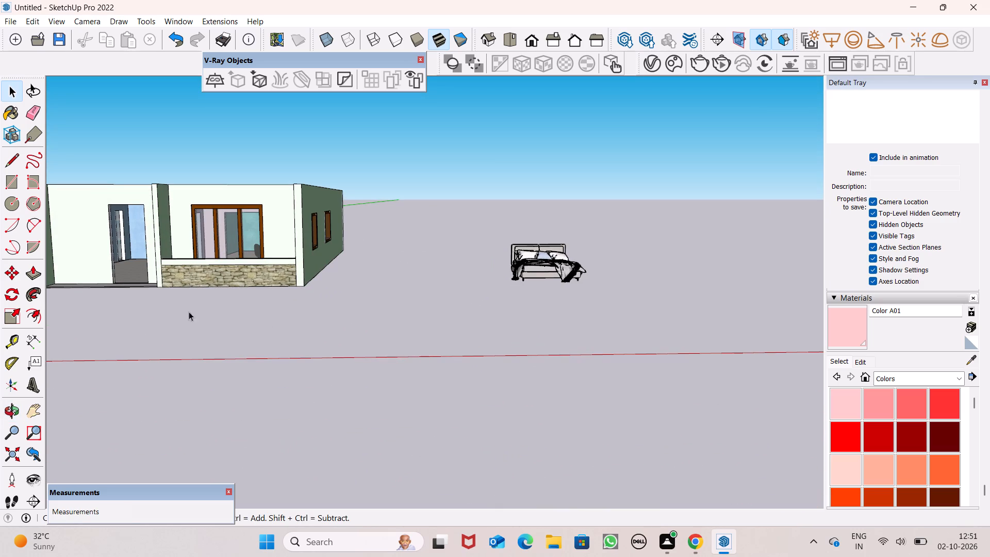
{"action": "left_click", "coordinate": [15, 175]}
{"action": "left_click", "coordinate": [362, 232]}
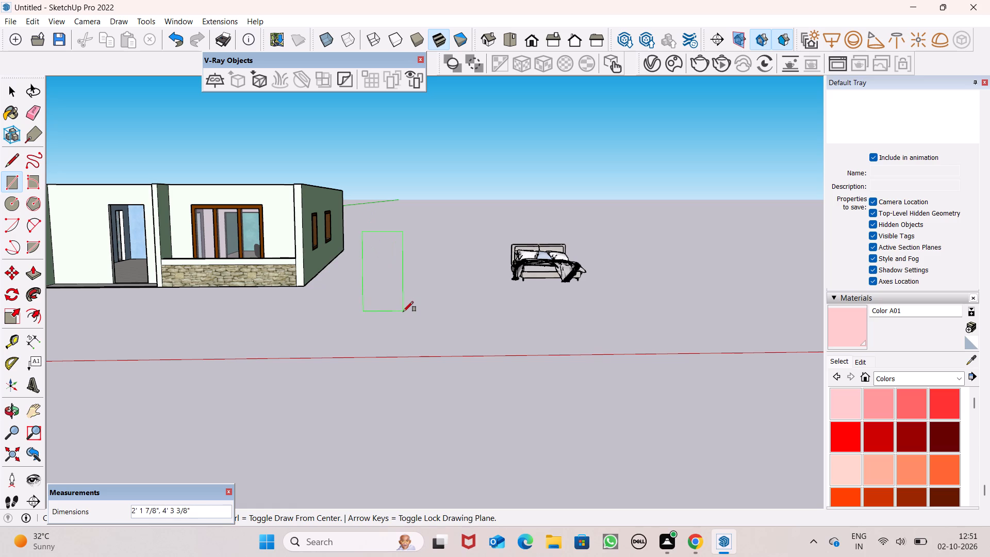
{"action": "type", "text": "3'"}
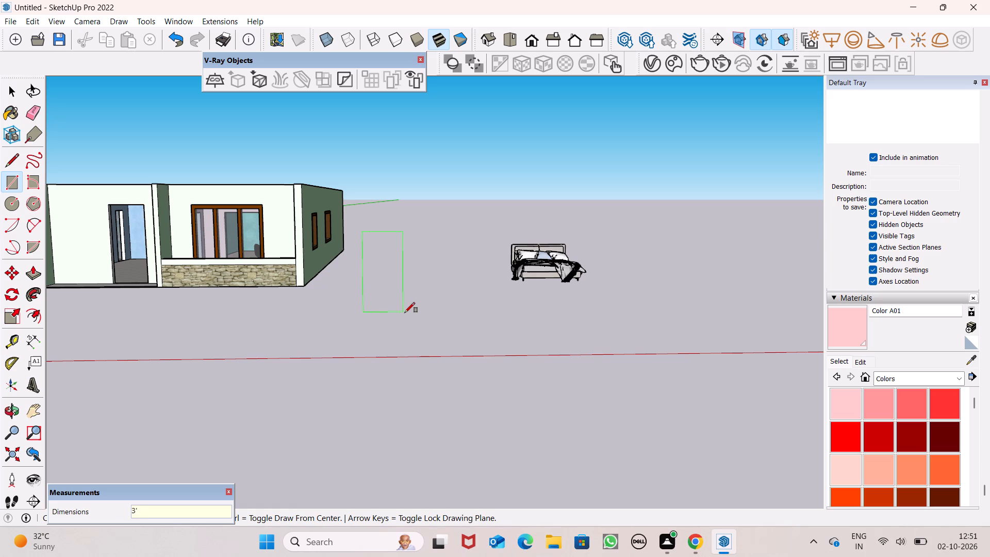
{"action": "type", "text": ",7'"}
{"action": "key", "text": "Return"}
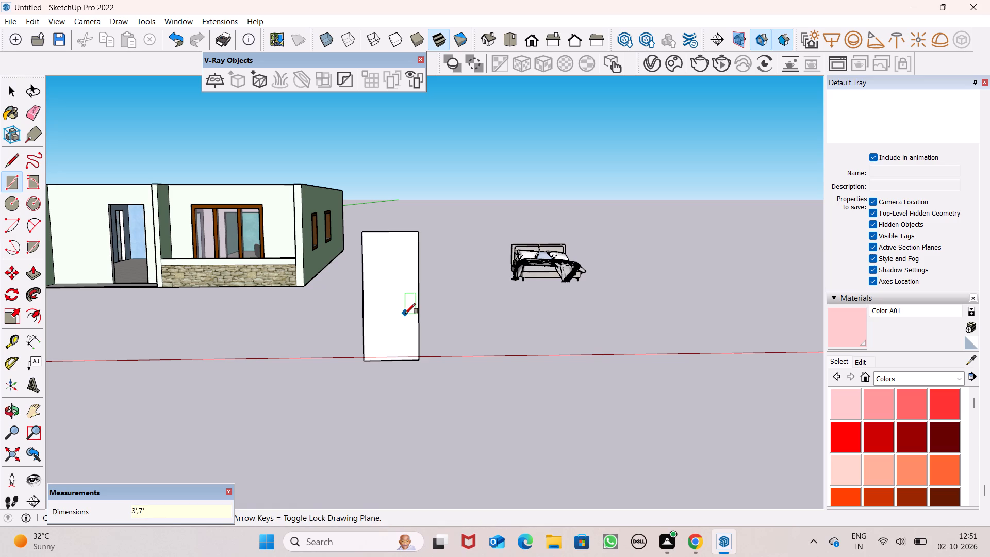
Move the 3' by 7' rectangle with its edges about 2' upward.
{"action": "key", "text": "space"}
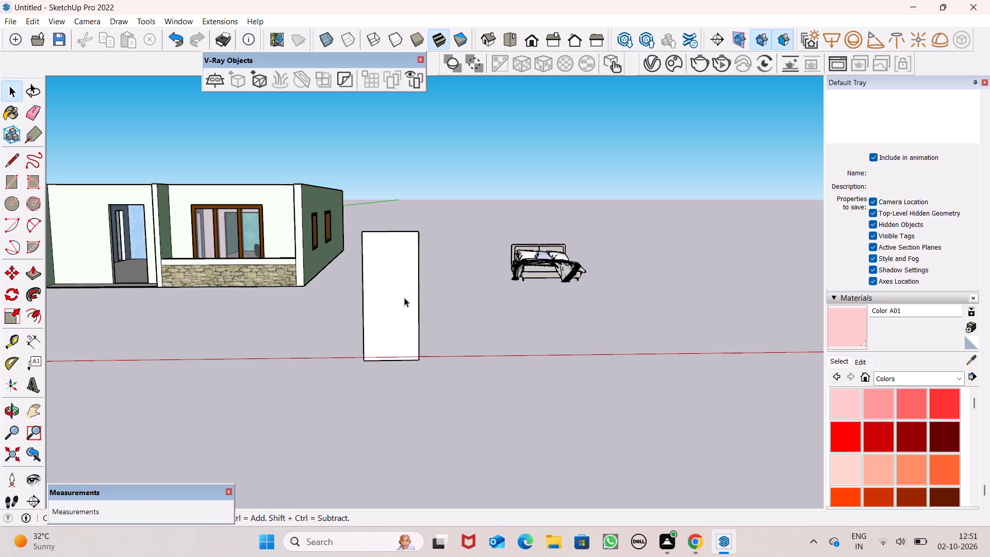
{"action": "left_click", "coordinate": [404, 298]}
{"action": "double_click", "coordinate": [404, 298]}
{"action": "key", "text": "m"}
{"action": "key", "text": "Return"}
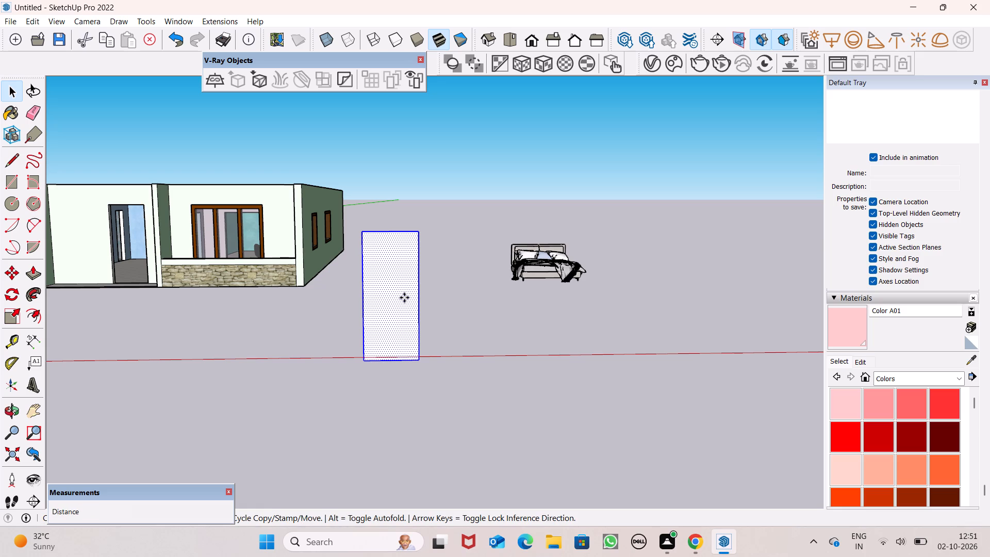
{"action": "left_click_drag", "start_coordinate": [404, 298], "coordinate": [418, 261]}
{"action": "key", "text": "space"}
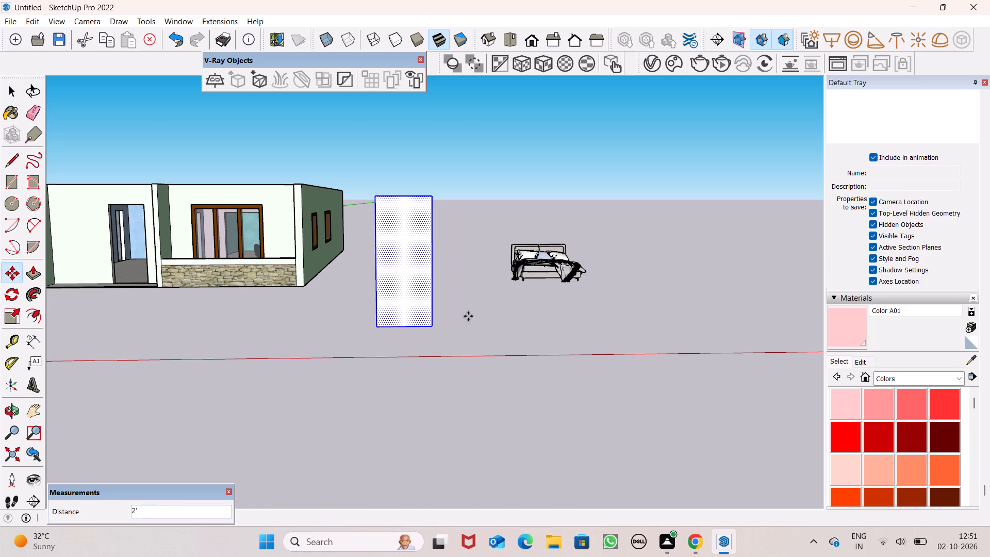
{"action": "left_click", "coordinate": [468, 316]}
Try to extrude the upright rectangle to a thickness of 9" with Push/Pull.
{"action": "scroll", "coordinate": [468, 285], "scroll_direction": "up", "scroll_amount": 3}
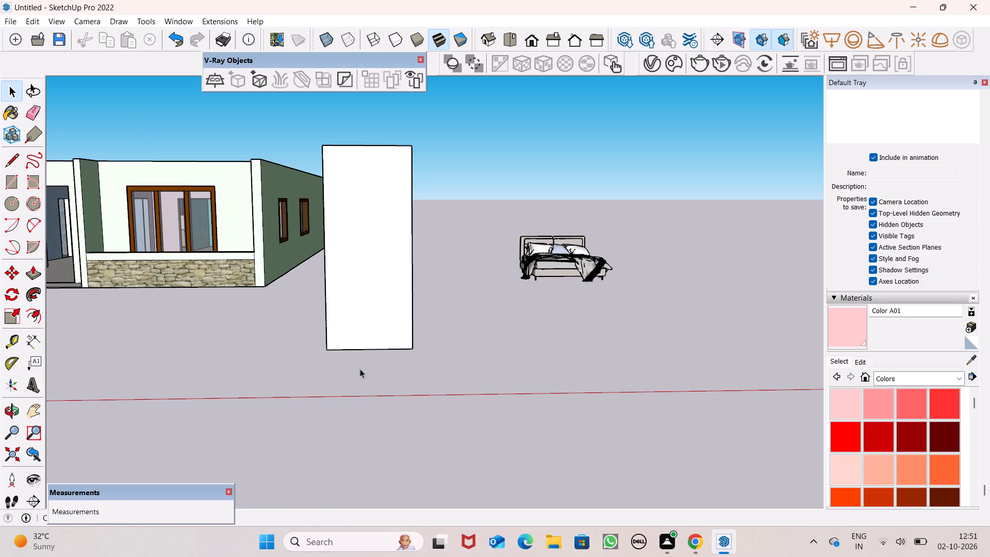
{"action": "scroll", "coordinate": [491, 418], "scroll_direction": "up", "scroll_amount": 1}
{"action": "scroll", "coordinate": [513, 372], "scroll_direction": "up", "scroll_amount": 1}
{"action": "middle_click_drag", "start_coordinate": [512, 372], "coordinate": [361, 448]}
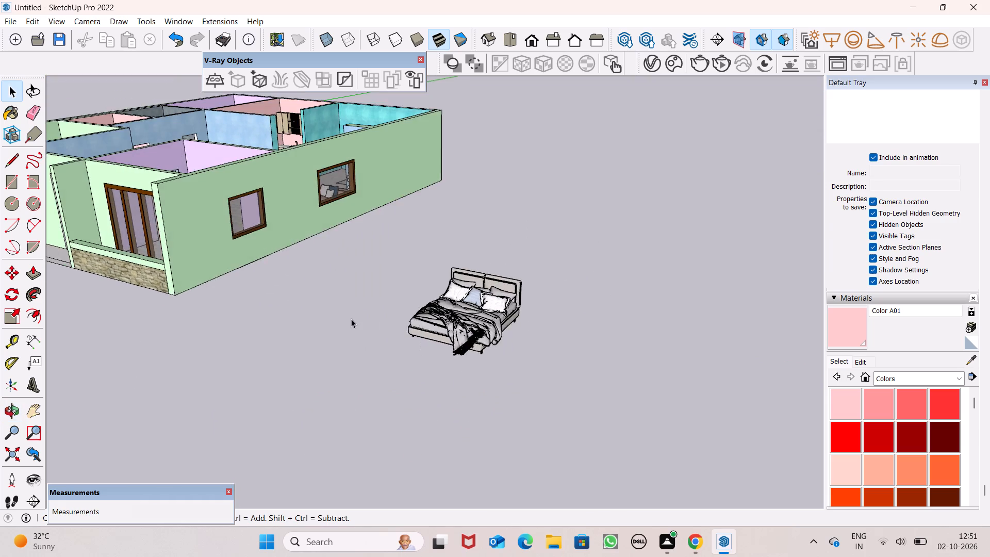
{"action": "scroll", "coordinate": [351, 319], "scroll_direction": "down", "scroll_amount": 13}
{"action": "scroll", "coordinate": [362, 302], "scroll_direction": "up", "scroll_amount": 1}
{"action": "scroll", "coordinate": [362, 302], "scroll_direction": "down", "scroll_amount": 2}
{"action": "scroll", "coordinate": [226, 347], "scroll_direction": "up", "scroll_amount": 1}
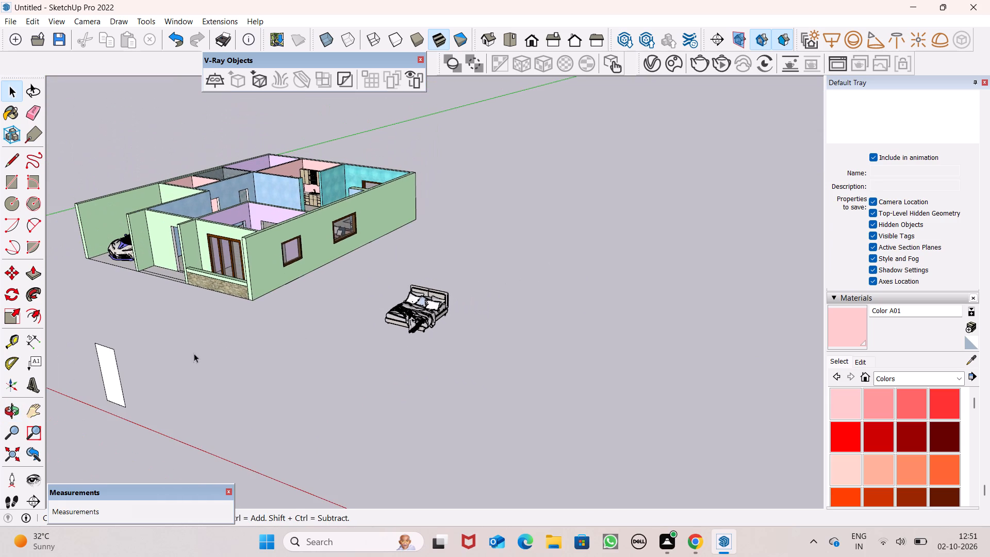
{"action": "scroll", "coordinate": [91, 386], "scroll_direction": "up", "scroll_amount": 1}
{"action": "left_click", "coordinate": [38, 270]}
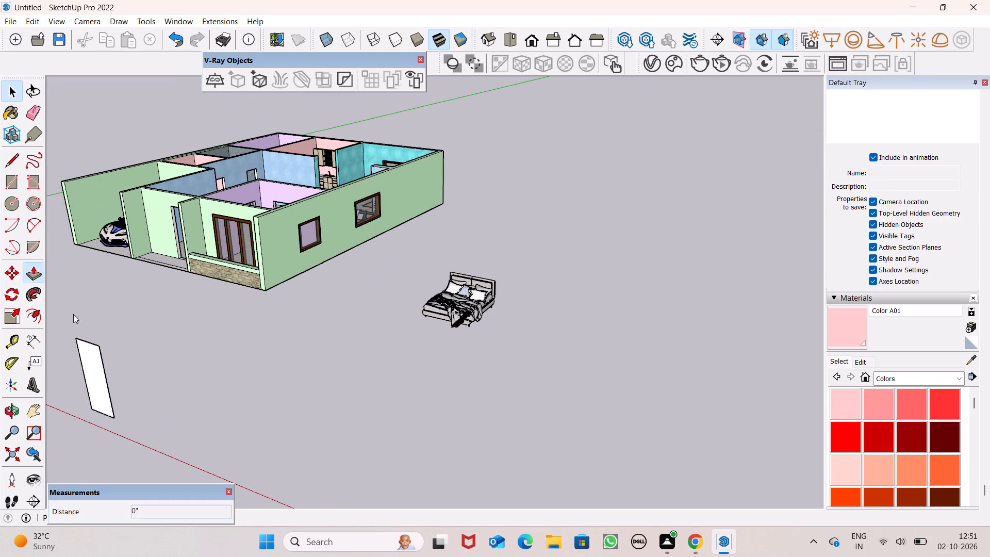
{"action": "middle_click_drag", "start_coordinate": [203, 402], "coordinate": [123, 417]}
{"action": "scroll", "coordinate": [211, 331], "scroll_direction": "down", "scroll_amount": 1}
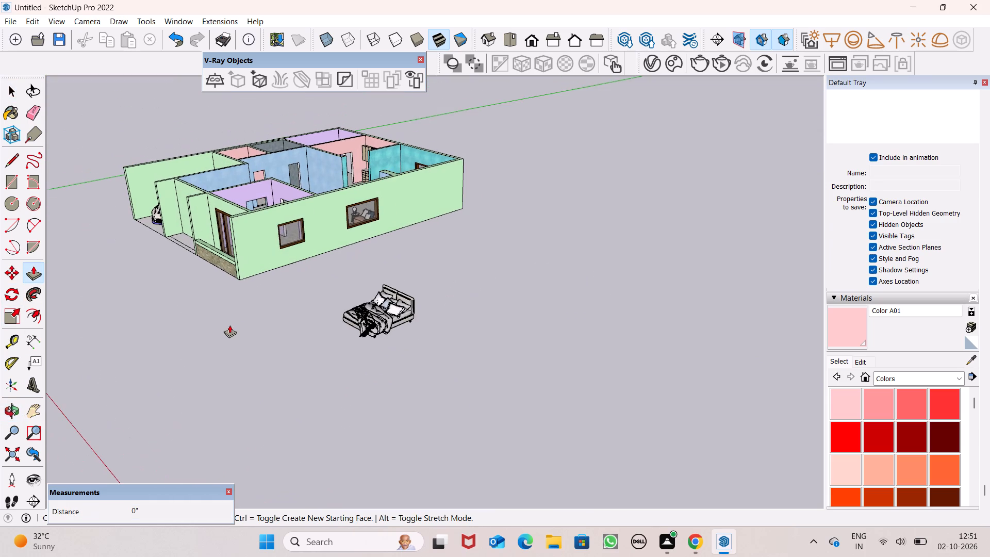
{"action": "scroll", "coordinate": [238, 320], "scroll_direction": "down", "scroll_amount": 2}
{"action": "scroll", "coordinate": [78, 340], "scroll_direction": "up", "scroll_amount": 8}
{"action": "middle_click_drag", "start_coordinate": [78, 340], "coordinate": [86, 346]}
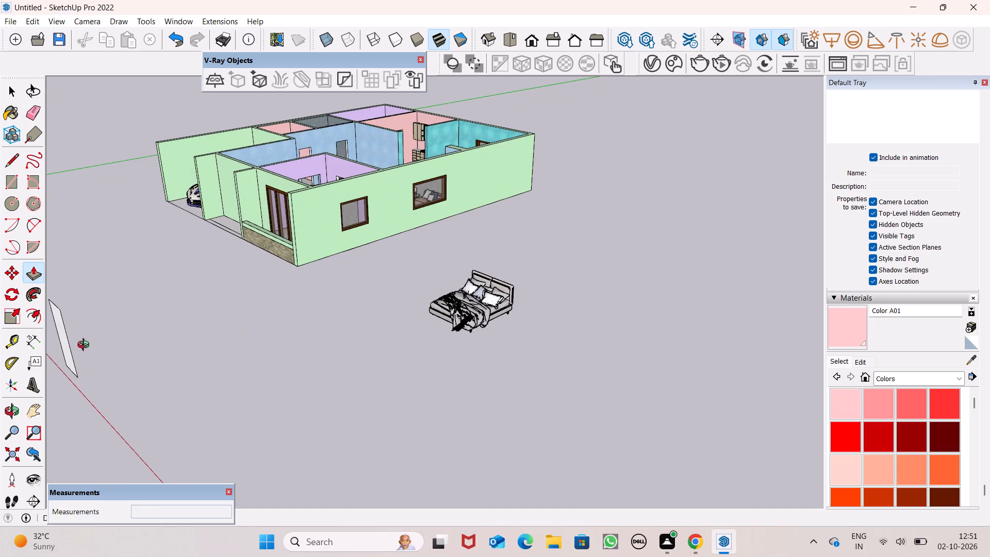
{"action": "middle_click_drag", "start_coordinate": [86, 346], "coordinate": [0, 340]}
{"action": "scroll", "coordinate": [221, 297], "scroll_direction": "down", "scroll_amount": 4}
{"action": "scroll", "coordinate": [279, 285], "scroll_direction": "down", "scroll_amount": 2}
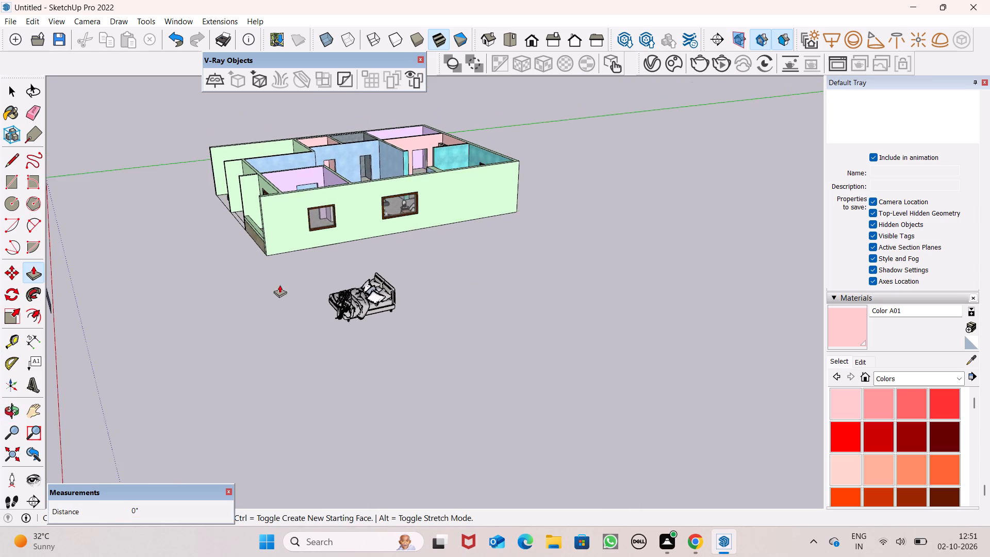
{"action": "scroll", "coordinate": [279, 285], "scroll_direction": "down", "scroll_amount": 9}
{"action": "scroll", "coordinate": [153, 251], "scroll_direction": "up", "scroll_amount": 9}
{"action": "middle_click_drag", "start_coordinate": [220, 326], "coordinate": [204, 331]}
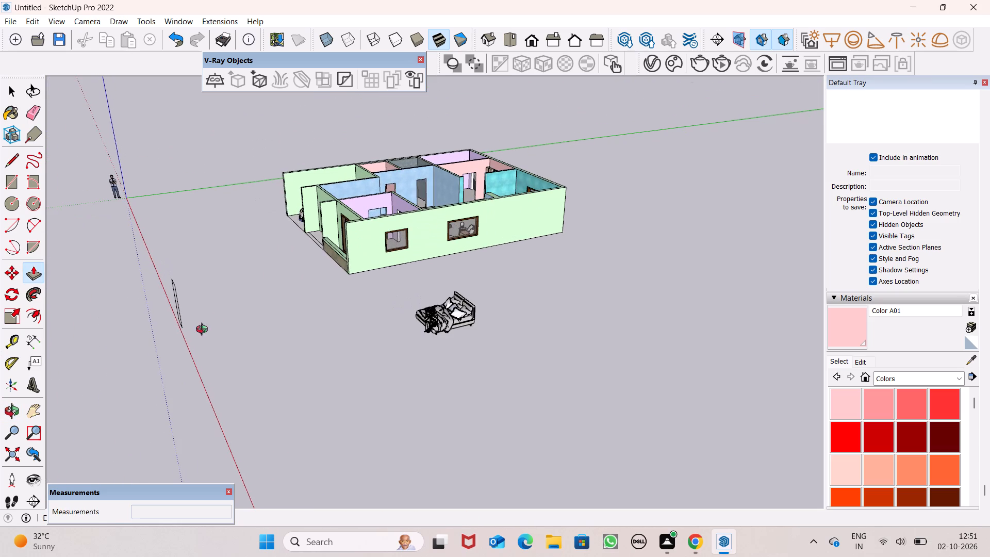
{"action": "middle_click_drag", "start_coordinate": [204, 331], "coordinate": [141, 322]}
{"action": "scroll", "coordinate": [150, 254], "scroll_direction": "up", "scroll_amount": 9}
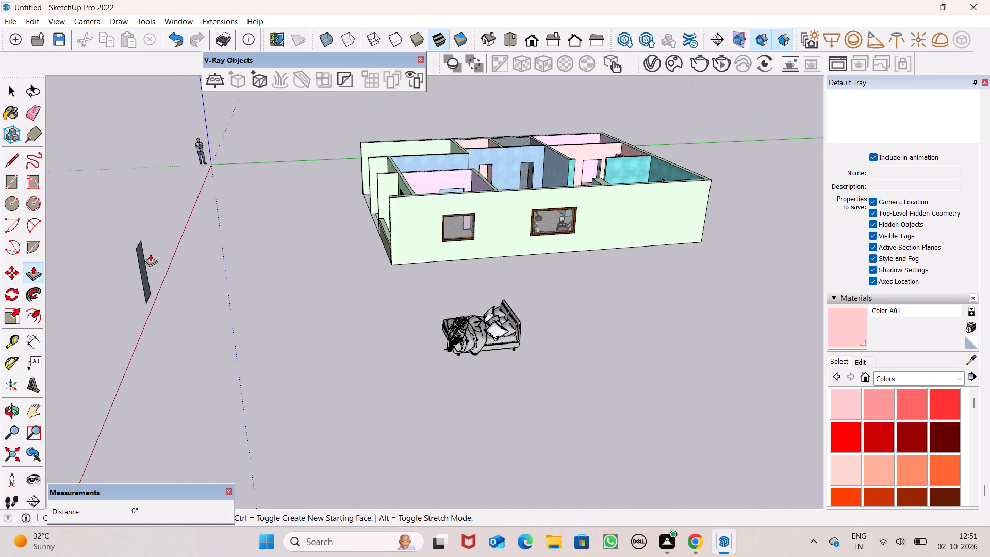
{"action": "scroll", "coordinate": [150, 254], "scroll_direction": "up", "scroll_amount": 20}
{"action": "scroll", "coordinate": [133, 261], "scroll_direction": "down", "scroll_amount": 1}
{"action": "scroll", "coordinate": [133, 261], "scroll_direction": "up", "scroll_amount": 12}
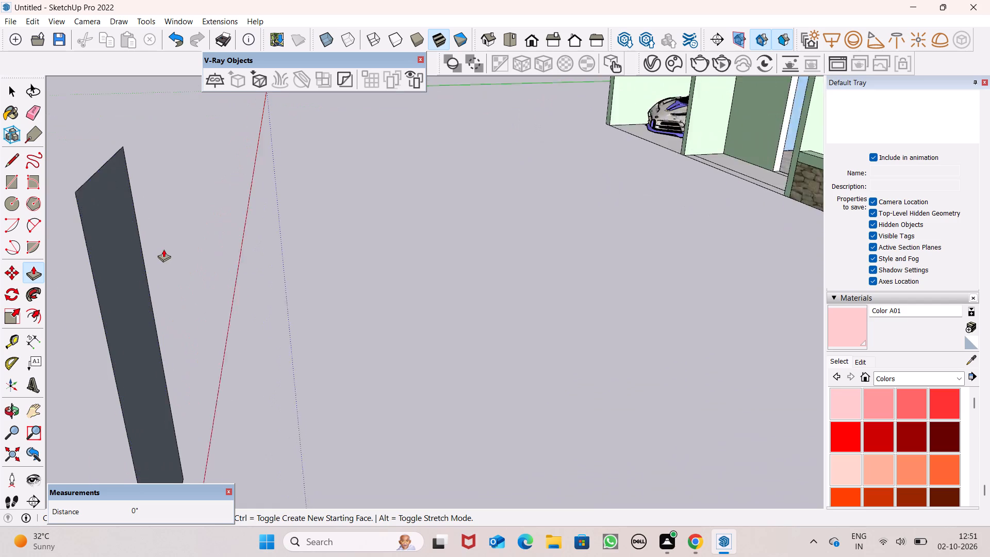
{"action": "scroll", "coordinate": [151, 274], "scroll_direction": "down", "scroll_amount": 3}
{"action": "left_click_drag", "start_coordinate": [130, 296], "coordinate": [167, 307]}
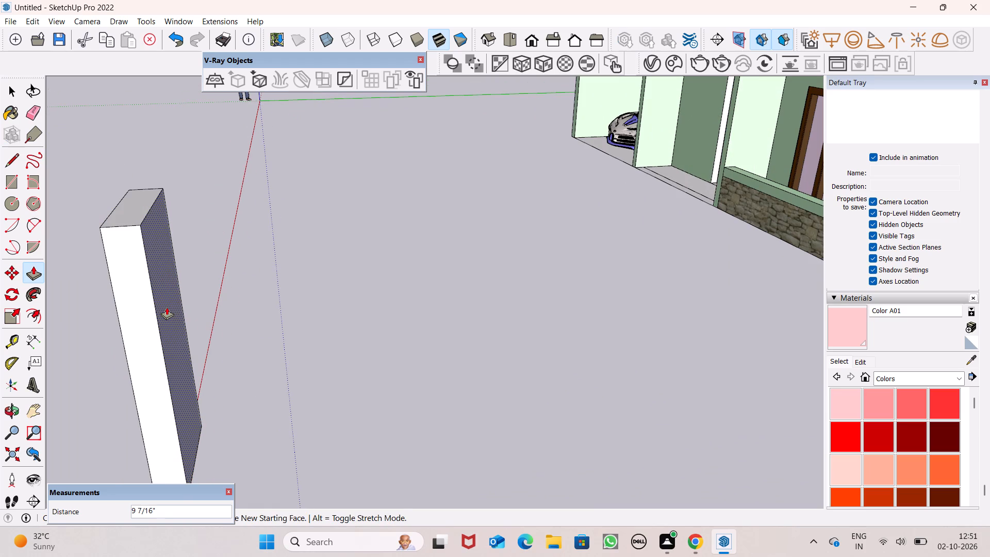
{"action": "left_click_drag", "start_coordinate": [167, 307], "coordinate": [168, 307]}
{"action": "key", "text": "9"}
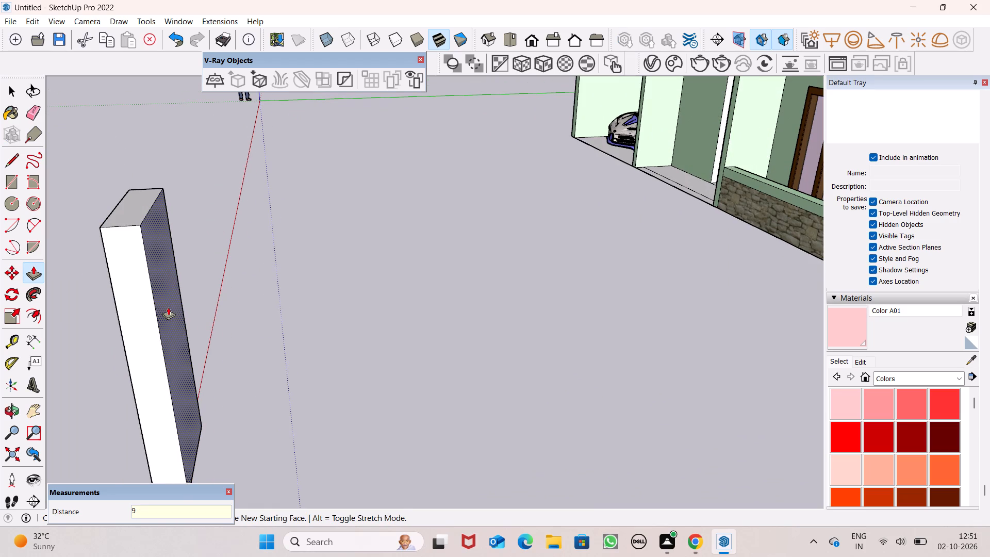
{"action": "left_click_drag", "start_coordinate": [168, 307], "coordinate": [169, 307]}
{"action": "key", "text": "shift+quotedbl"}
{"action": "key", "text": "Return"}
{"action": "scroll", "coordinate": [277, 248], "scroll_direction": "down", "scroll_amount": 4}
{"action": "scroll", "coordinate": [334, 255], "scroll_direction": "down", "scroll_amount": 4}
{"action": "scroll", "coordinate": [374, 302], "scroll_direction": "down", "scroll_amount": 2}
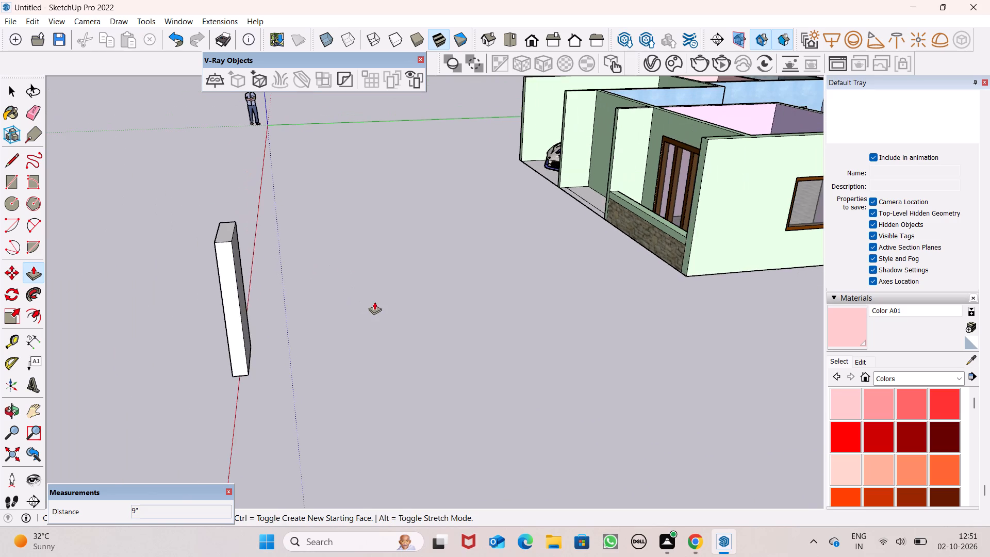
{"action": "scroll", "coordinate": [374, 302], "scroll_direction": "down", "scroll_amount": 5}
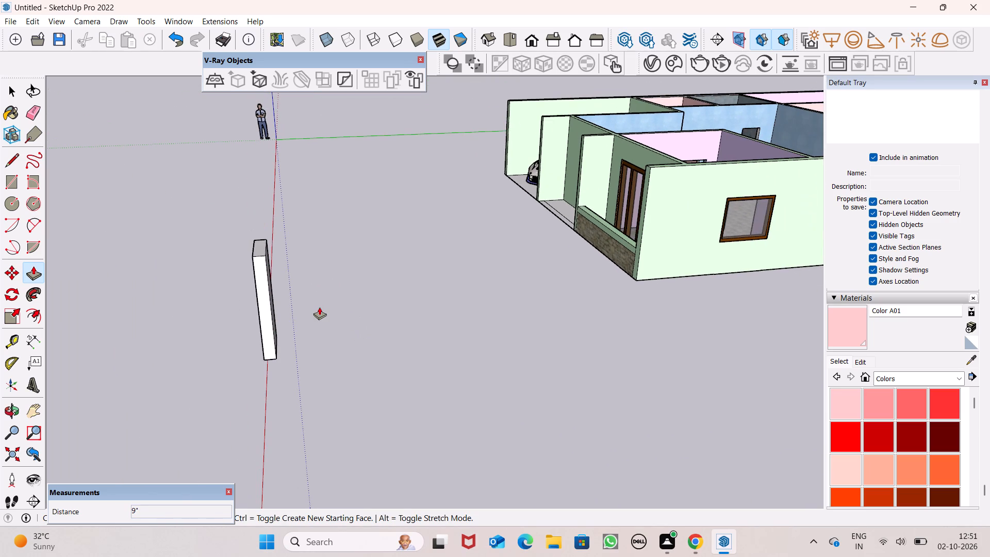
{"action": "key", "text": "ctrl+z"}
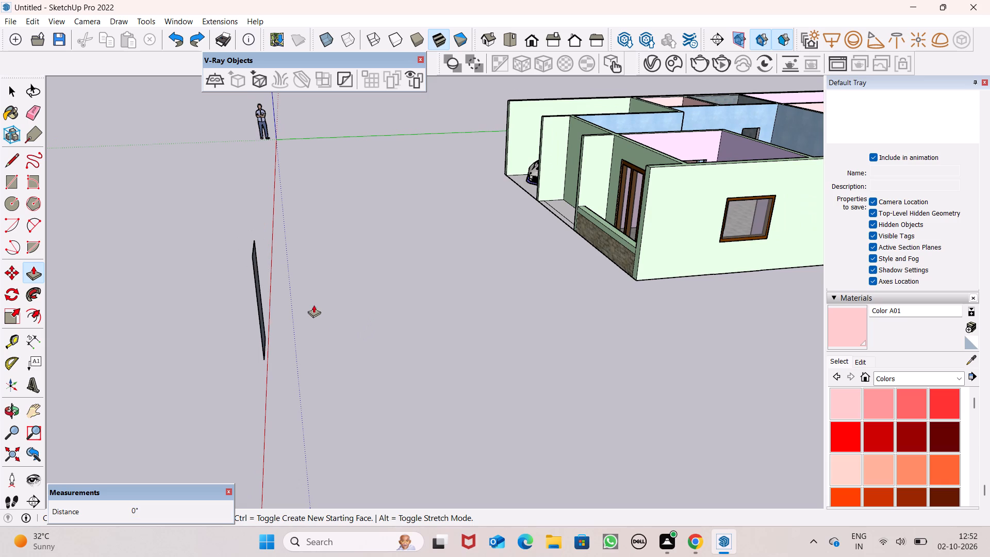
Extrude the upright rectangle to a thickness of 6" with Push/Pull.
{"action": "scroll", "coordinate": [242, 284], "scroll_direction": "up", "scroll_amount": 8}
{"action": "scroll", "coordinate": [284, 273], "scroll_direction": "up", "scroll_amount": 4}
{"action": "scroll", "coordinate": [284, 273], "scroll_direction": "down", "scroll_amount": 1}
{"action": "scroll", "coordinate": [284, 273], "scroll_direction": "up", "scroll_amount": 1}
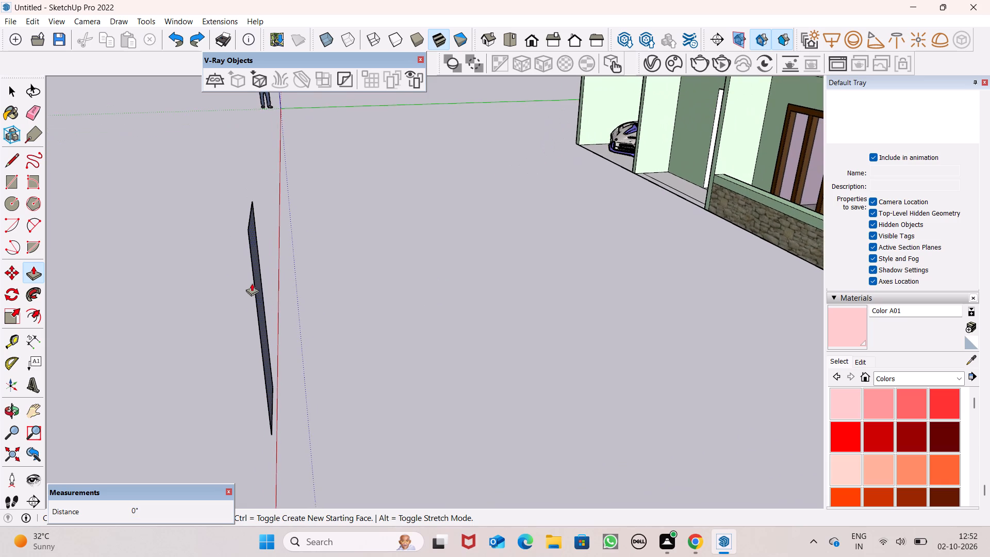
{"action": "left_click_drag", "start_coordinate": [259, 285], "coordinate": [278, 289]}
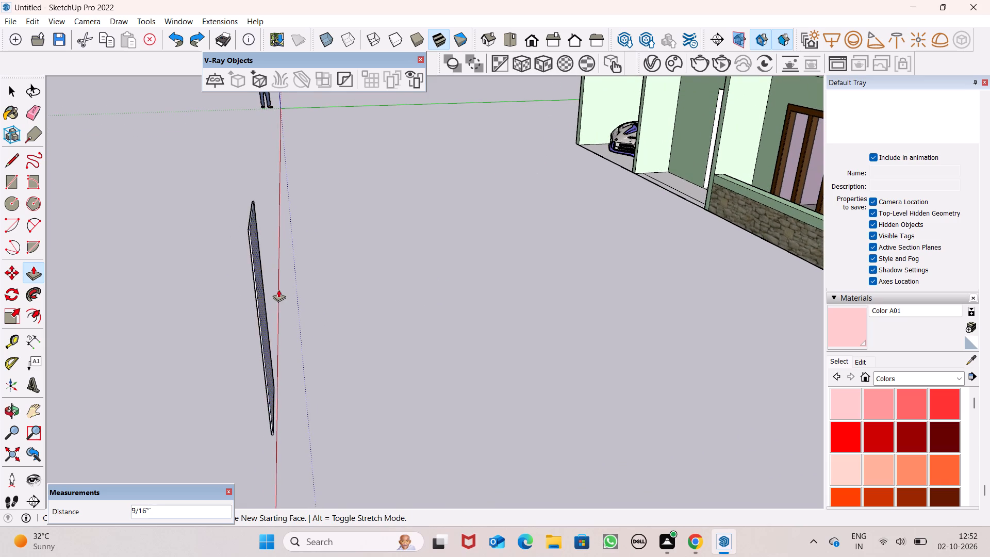
{"action": "left_click_drag", "start_coordinate": [278, 289], "coordinate": [279, 289]}
{"action": "key", "text": "6"}
{"action": "key", "text": "shift+quotedbl"}
{"action": "key", "text": "Return"}
{"action": "key", "text": "space"}
{"action": "key", "text": "space"}
Examine the extruded panel outside the house from the front, from above and close up.
{"action": "scroll", "coordinate": [377, 312], "scroll_direction": "down", "scroll_amount": 2}
{"action": "scroll", "coordinate": [431, 353], "scroll_direction": "down", "scroll_amount": 4}
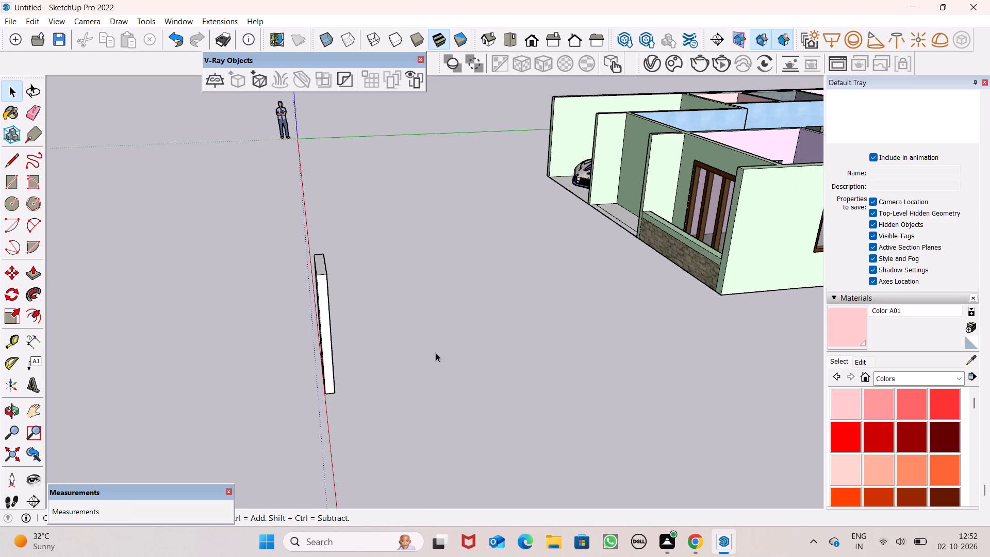
{"action": "scroll", "coordinate": [438, 367], "scroll_direction": "down", "scroll_amount": 7}
{"action": "middle_click_drag", "start_coordinate": [431, 376], "coordinate": [837, 337]}
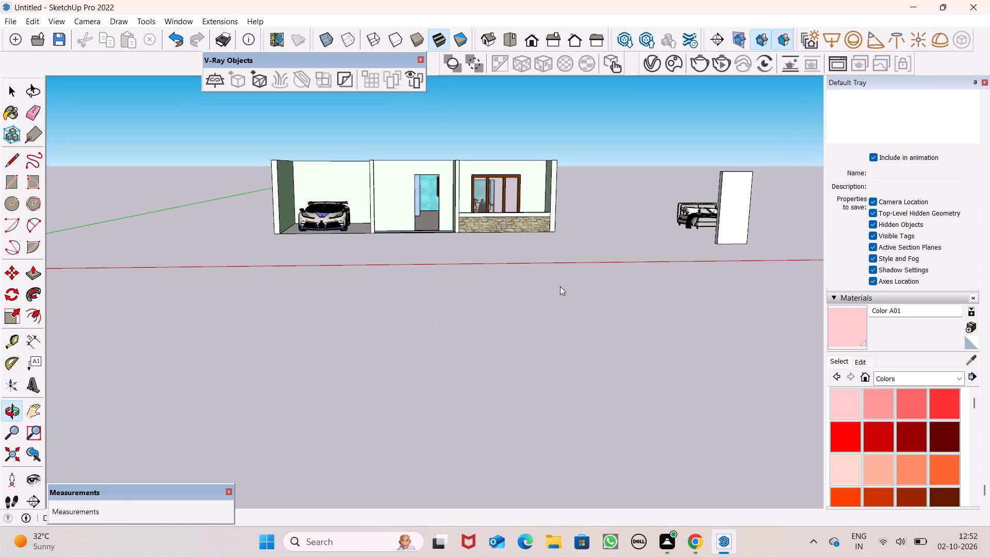
{"action": "scroll", "coordinate": [528, 267], "scroll_direction": "down", "scroll_amount": 6}
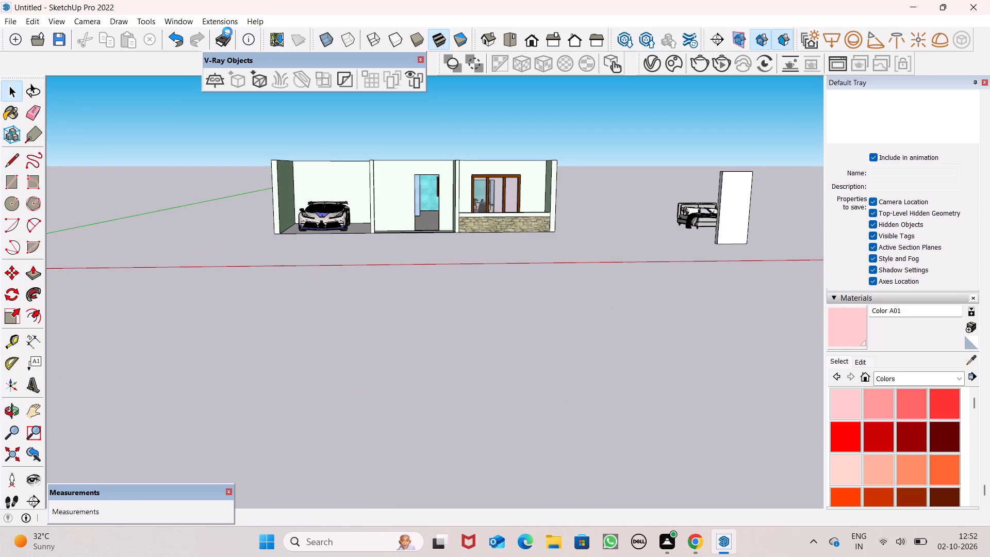
{"action": "scroll", "coordinate": [555, 265], "scroll_direction": "down", "scroll_amount": 1}
{"action": "scroll", "coordinate": [583, 224], "scroll_direction": "down", "scroll_amount": 6}
{"action": "scroll", "coordinate": [792, 182], "scroll_direction": "up", "scroll_amount": 6}
{"action": "scroll", "coordinate": [792, 182], "scroll_direction": "down", "scroll_amount": 1}
{"action": "scroll", "coordinate": [792, 182], "scroll_direction": "up", "scroll_amount": 3}
{"action": "middle_click_drag", "start_coordinate": [753, 180], "coordinate": [755, 296]}
{"action": "middle_click_drag", "start_coordinate": [755, 296], "coordinate": [731, 328]}
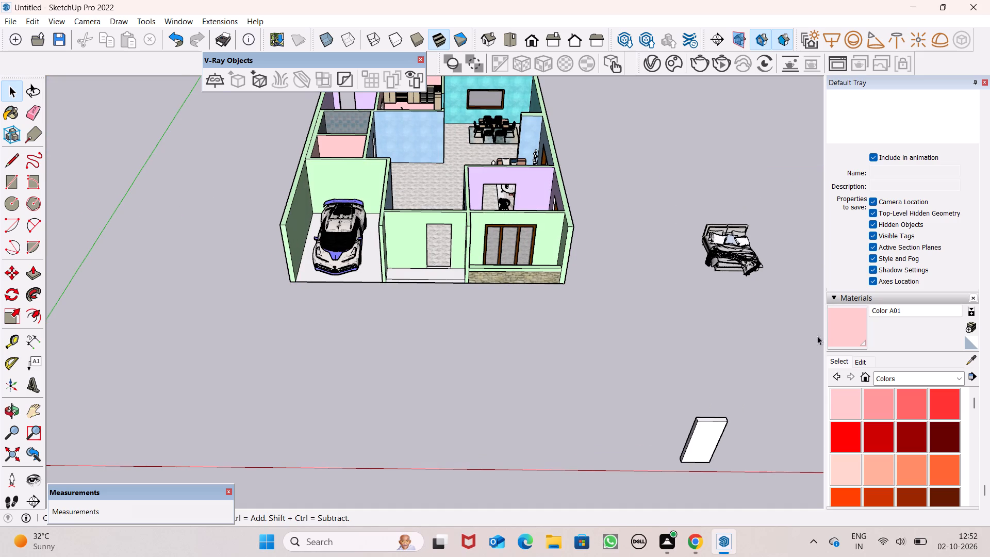
{"action": "scroll", "coordinate": [760, 369], "scroll_direction": "down", "scroll_amount": 10}
{"action": "middle_click_drag", "start_coordinate": [782, 541], "coordinate": [762, 408]}
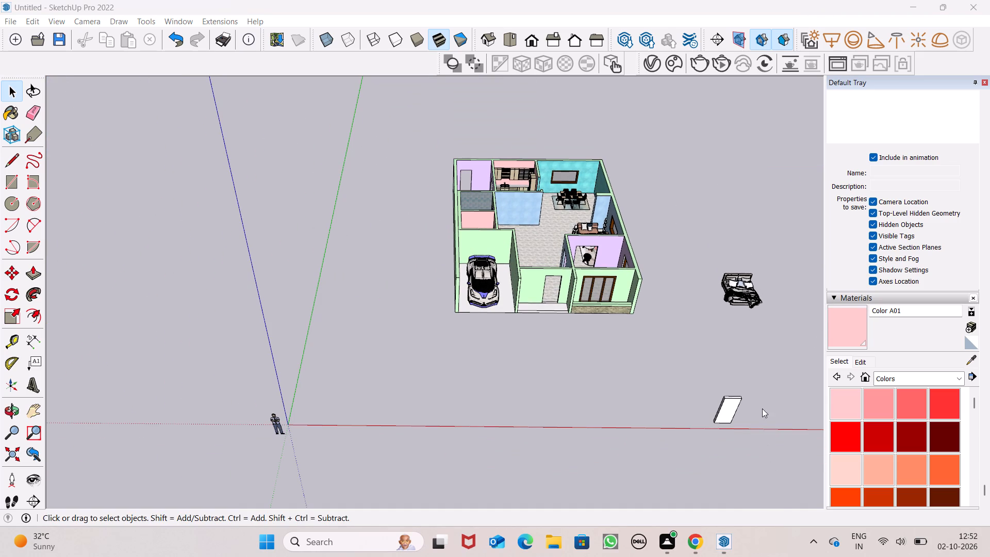
{"action": "middle_click_drag", "start_coordinate": [762, 408], "coordinate": [765, 383]}
{"action": "scroll", "coordinate": [753, 414], "scroll_direction": "up", "scroll_amount": 10}
{"action": "middle_click_drag", "start_coordinate": [741, 409], "coordinate": [722, 335]}
{"action": "scroll", "coordinate": [730, 325], "scroll_direction": "up", "scroll_amount": 13}
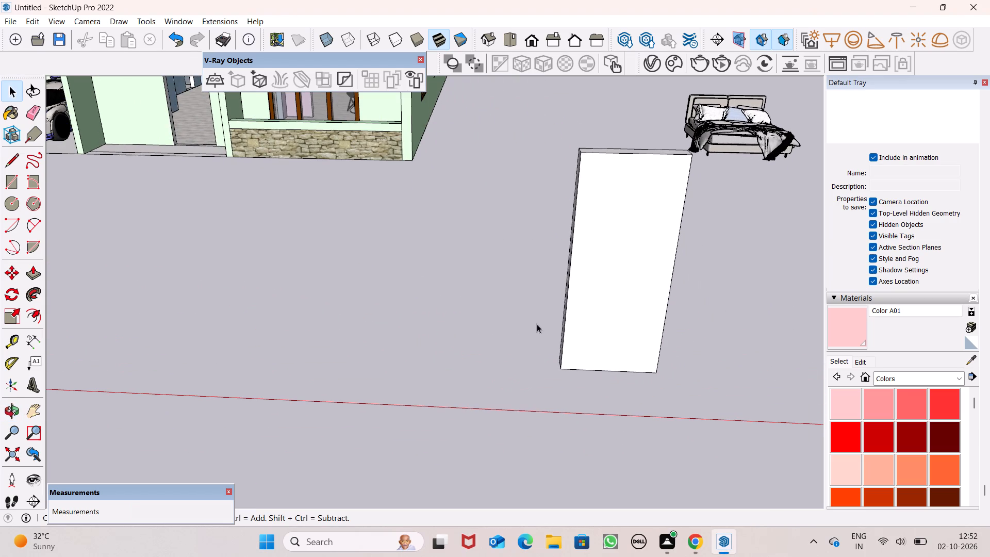
Offset the outline of the 3' by 7' panel's front face inward by about 5".
{"action": "left_click", "coordinate": [30, 316]}
{"action": "left_click", "coordinate": [620, 166]}
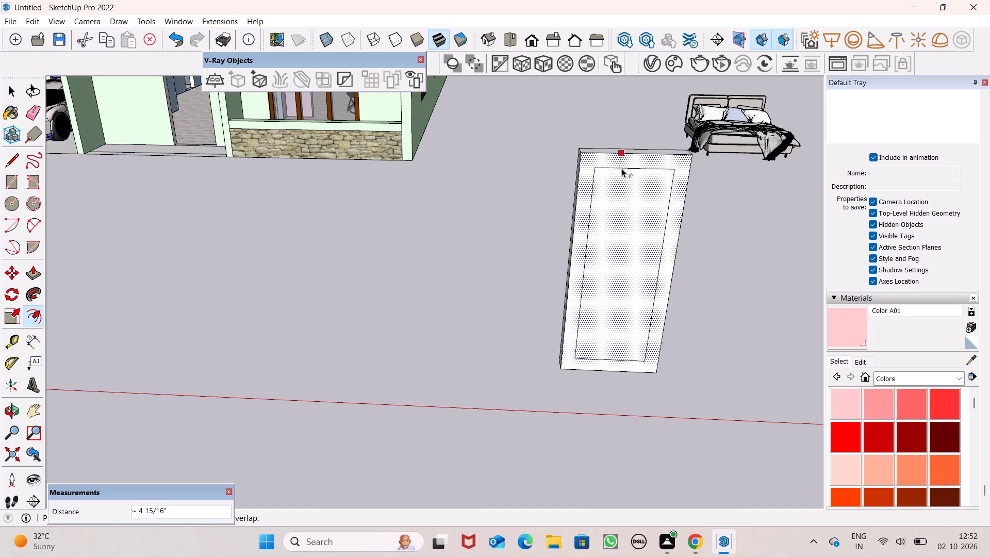
{"action": "key", "text": "space"}
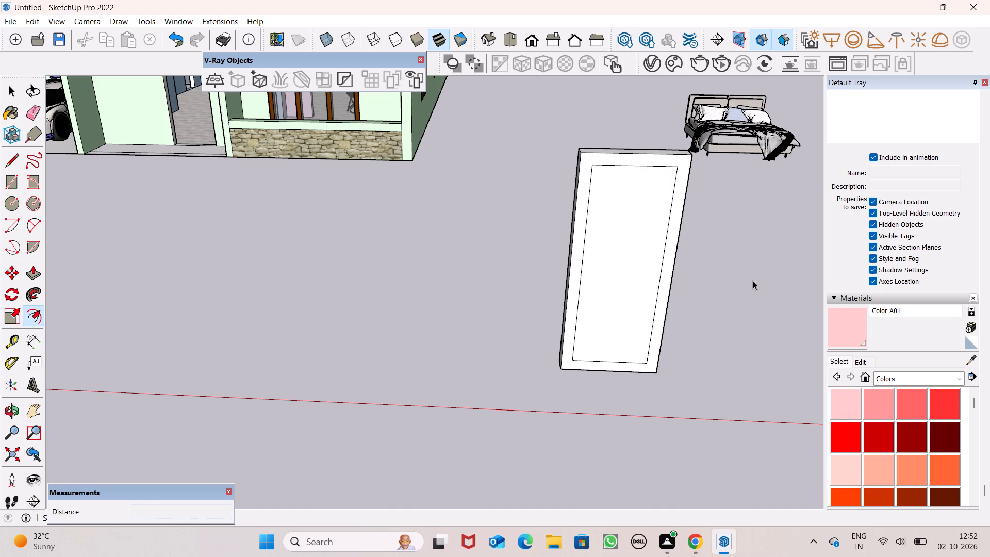
Recess the inner rectangle on the panel's front face by about 2" with Push/Pull.
{"action": "scroll", "coordinate": [767, 301], "scroll_direction": "up", "scroll_amount": 2}
{"action": "middle_click", "coordinate": [767, 323]}
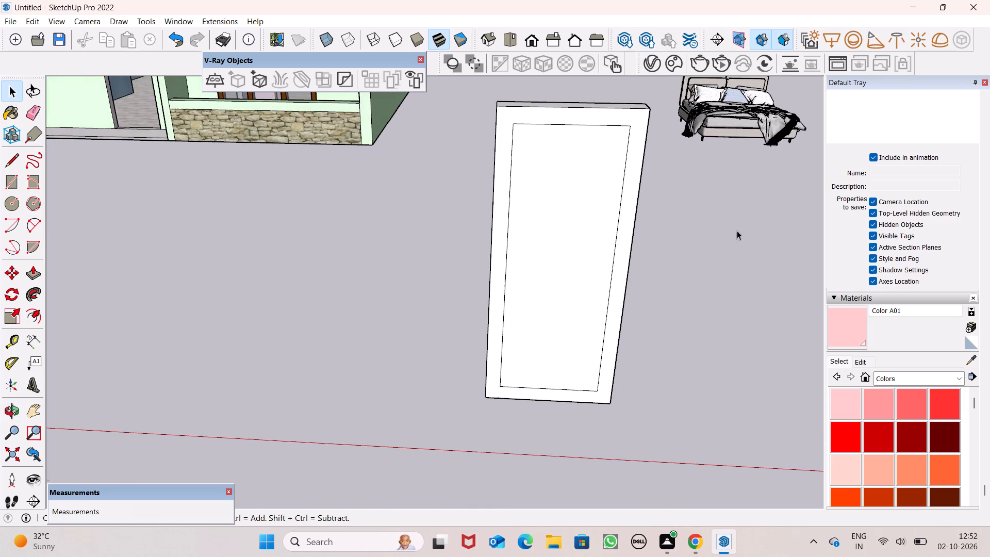
{"action": "scroll", "coordinate": [738, 214], "scroll_direction": "down", "scroll_amount": 6}
{"action": "middle_click_drag", "start_coordinate": [739, 233], "coordinate": [744, 305]}
{"action": "scroll", "coordinate": [735, 240], "scroll_direction": "down", "scroll_amount": 2}
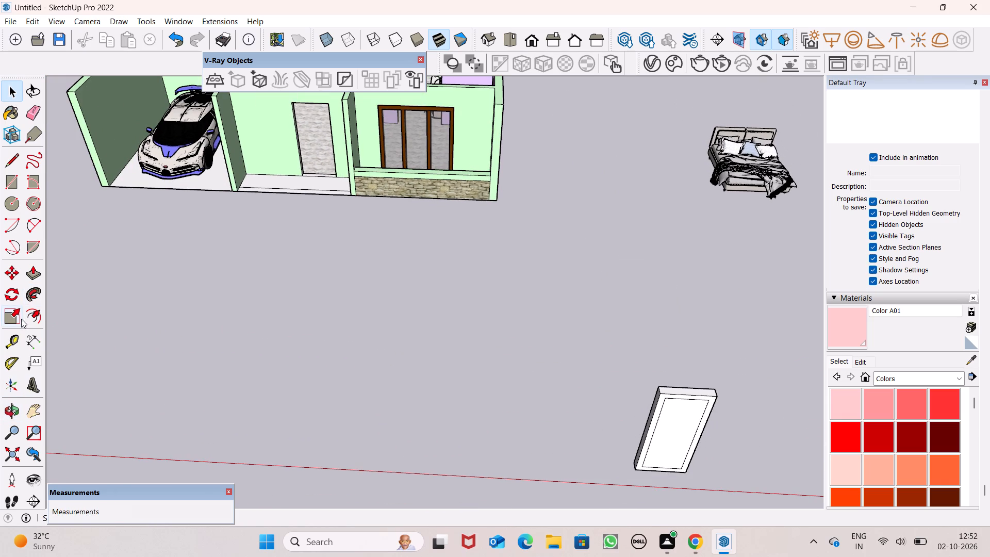
{"action": "left_click", "coordinate": [32, 284]}
{"action": "left_click", "coordinate": [35, 276]}
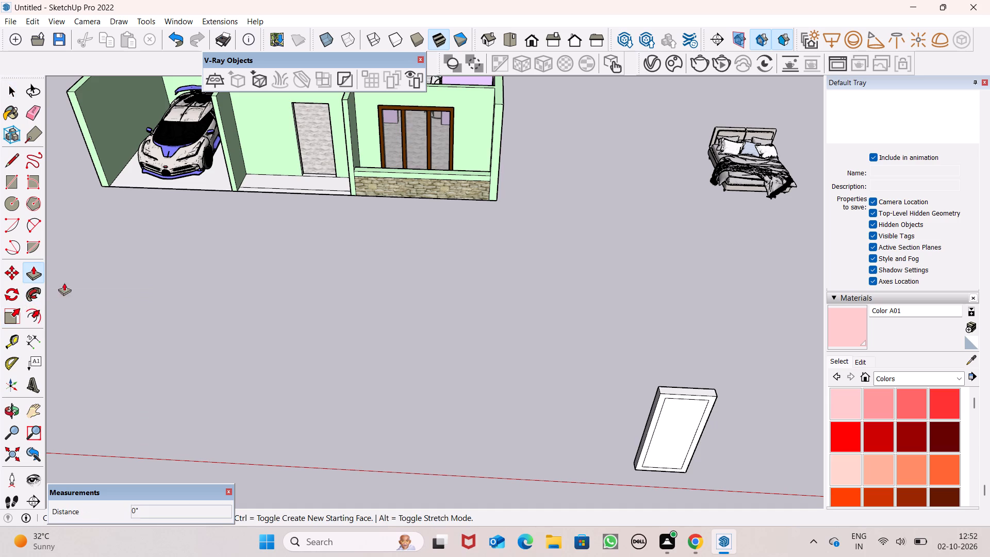
{"action": "scroll", "coordinate": [478, 312], "scroll_direction": "down", "scroll_amount": 5}
{"action": "scroll", "coordinate": [649, 436], "scroll_direction": "up", "scroll_amount": 8}
{"action": "scroll", "coordinate": [612, 392], "scroll_direction": "up", "scroll_amount": 4}
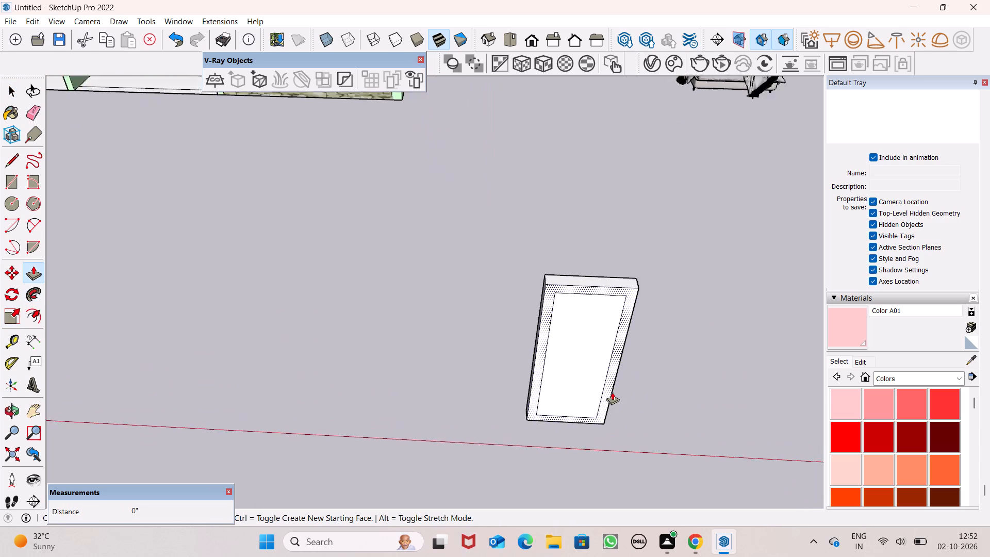
{"action": "scroll", "coordinate": [612, 392], "scroll_direction": "up", "scroll_amount": 4}
{"action": "left_click_drag", "start_coordinate": [549, 405], "coordinate": [549, 400]}
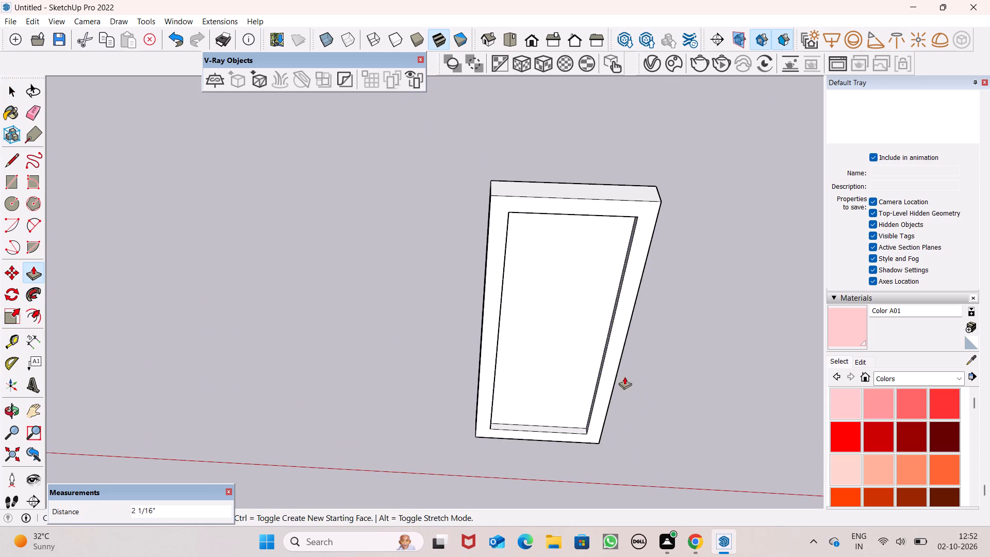
{"action": "scroll", "coordinate": [668, 397], "scroll_direction": "down", "scroll_amount": 2}
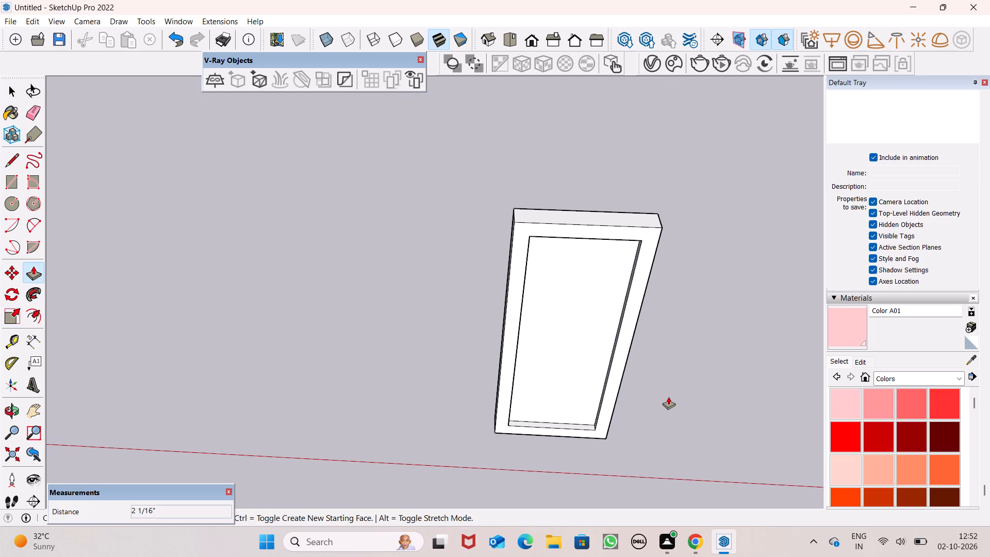
{"action": "key", "text": "space"}
Look through the Colors material collection for a brown suited to the panel's frame.
{"action": "middle_click_drag", "start_coordinate": [686, 376], "coordinate": [659, 362]}
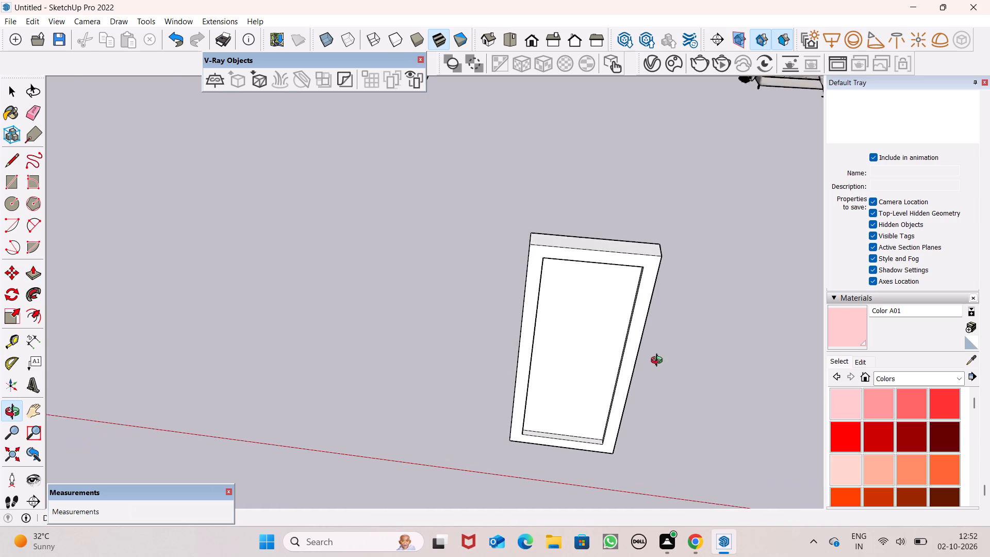
{"action": "middle_click_drag", "start_coordinate": [659, 362], "coordinate": [680, 315]}
{"action": "scroll", "coordinate": [699, 306], "scroll_direction": "down", "scroll_amount": 5}
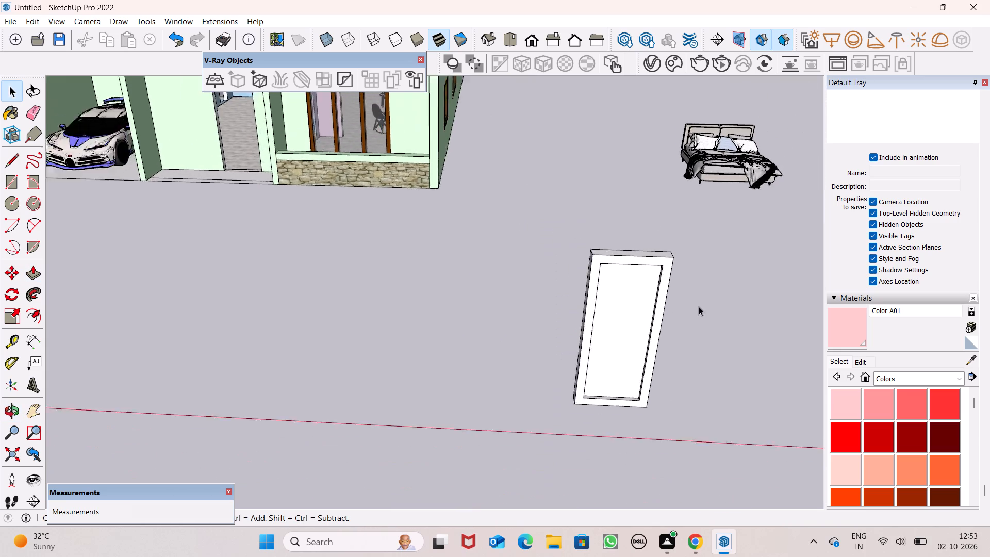
{"action": "scroll", "coordinate": [699, 306], "scroll_direction": "down", "scroll_amount": 4}
{"action": "scroll", "coordinate": [913, 431], "scroll_direction": "down", "scroll_amount": 6}
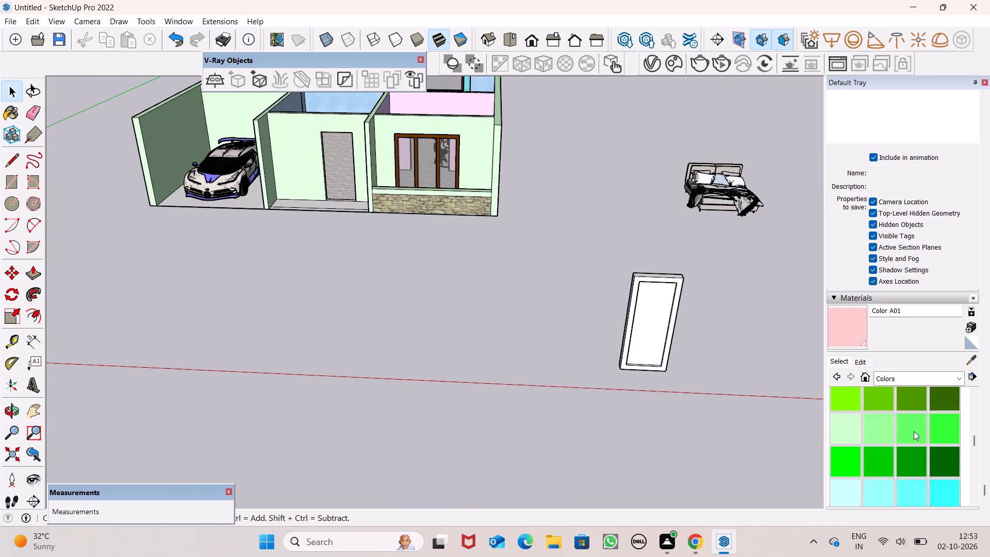
{"action": "scroll", "coordinate": [916, 435], "scroll_direction": "down", "scroll_amount": 9}
{"action": "scroll", "coordinate": [912, 435], "scroll_direction": "up", "scroll_amount": 2}
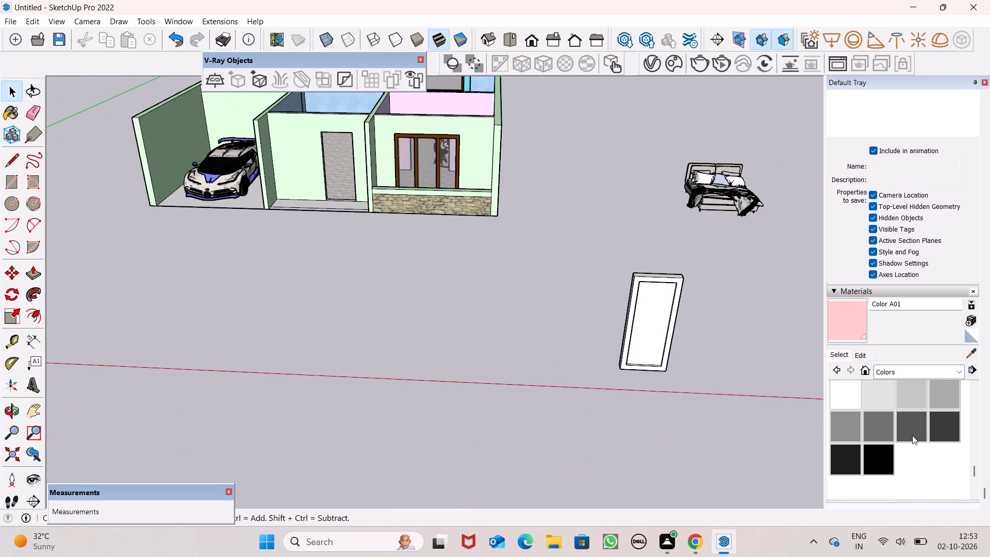
{"action": "scroll", "coordinate": [912, 435], "scroll_direction": "down", "scroll_amount": 1}
{"action": "scroll", "coordinate": [909, 430], "scroll_direction": "up", "scroll_amount": 2}
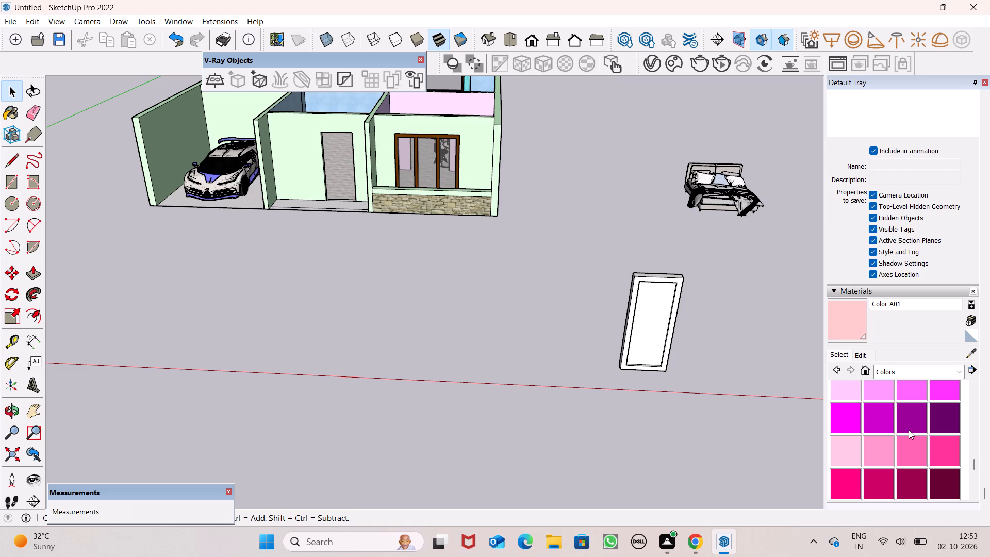
{"action": "scroll", "coordinate": [909, 430], "scroll_direction": "down", "scroll_amount": 1}
{"action": "scroll", "coordinate": [909, 430], "scroll_direction": "up", "scroll_amount": 3}
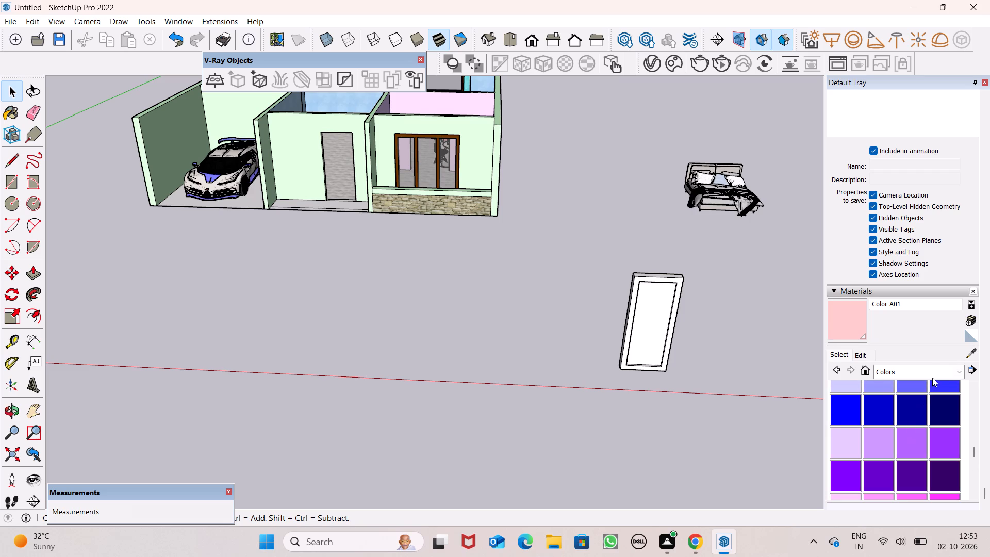
{"action": "left_click", "coordinate": [935, 370]}
{"action": "left_click", "coordinate": [926, 548]}
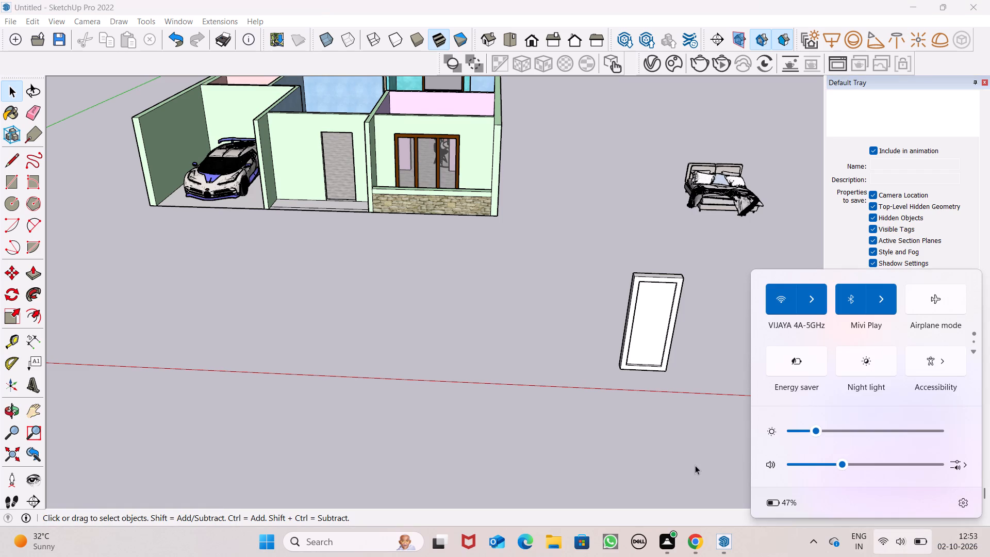
{"action": "left_click", "coordinate": [695, 465]}
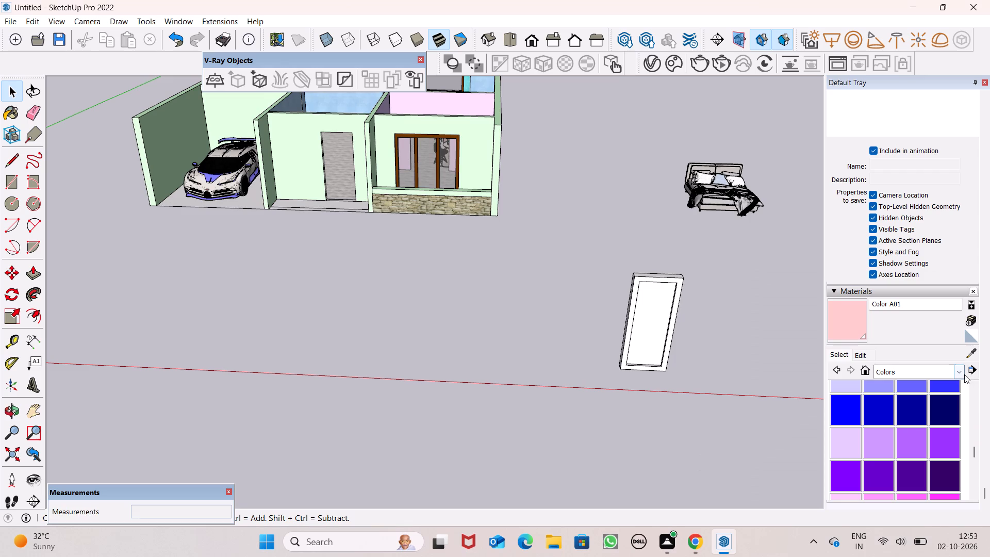
{"action": "left_click", "coordinate": [964, 374]}
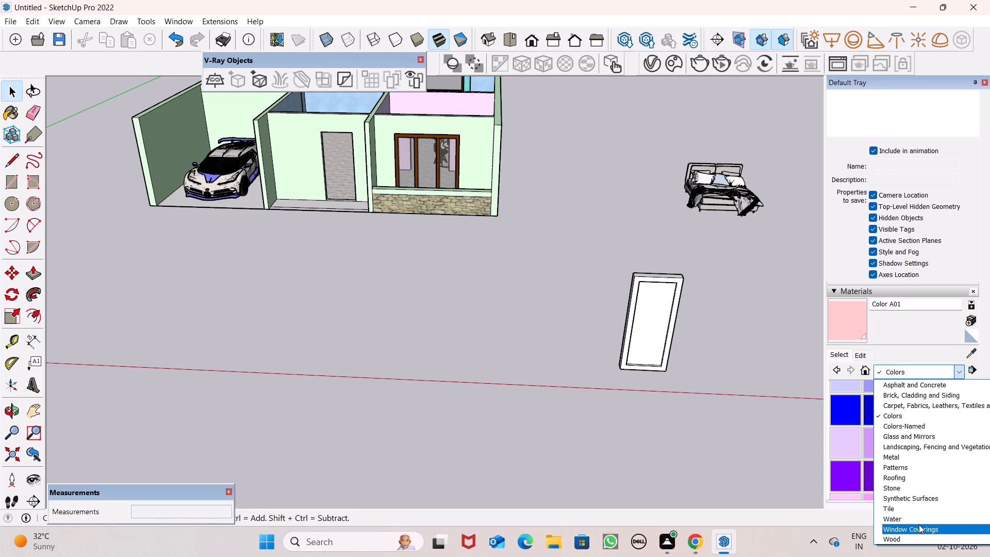
{"action": "left_click", "coordinate": [949, 374]}
{"action": "scroll", "coordinate": [943, 454], "scroll_direction": "down", "scroll_amount": 4}
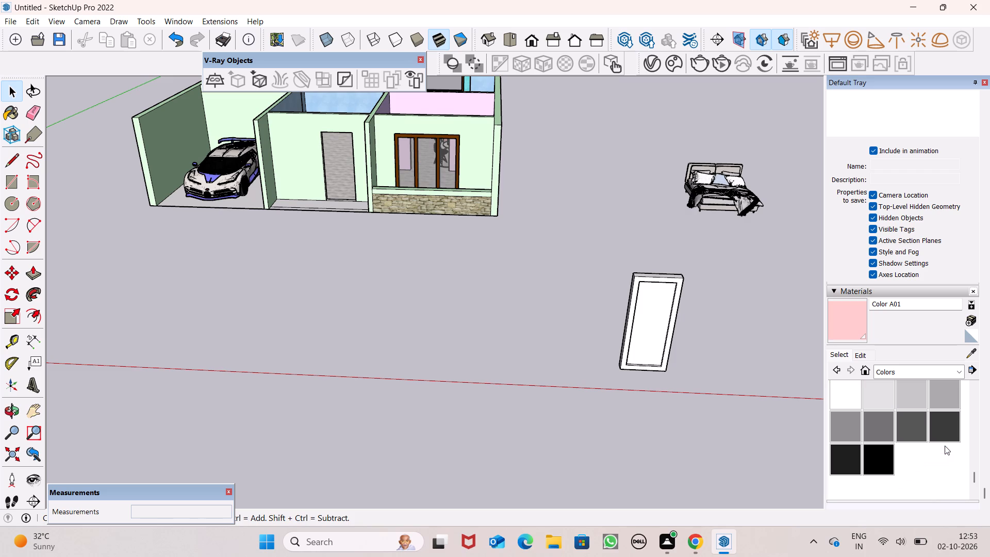
{"action": "scroll", "coordinate": [944, 433], "scroll_direction": "up", "scroll_amount": 2}
{"action": "scroll", "coordinate": [945, 466], "scroll_direction": "down", "scroll_amount": 1}
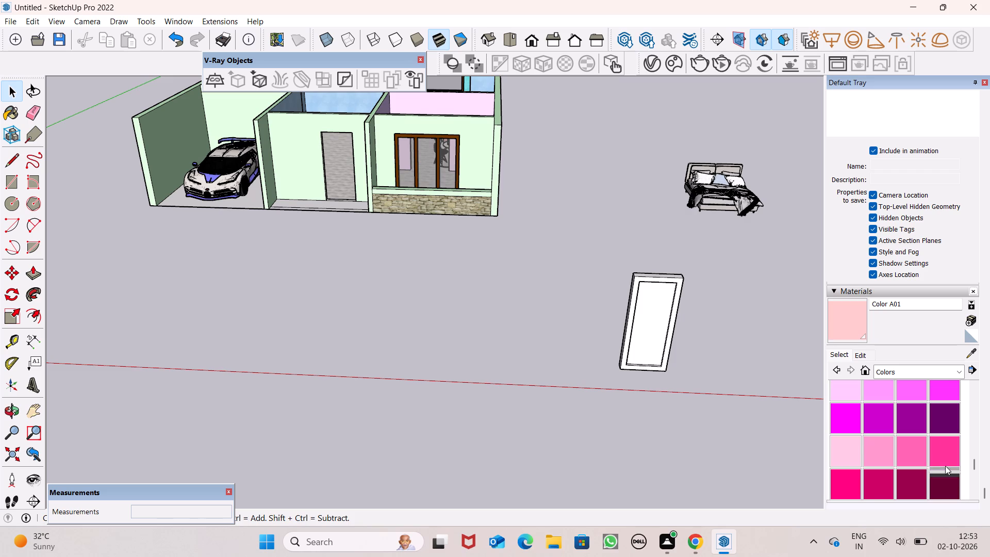
{"action": "scroll", "coordinate": [945, 466], "scroll_direction": "down", "scroll_amount": 1}
{"action": "scroll", "coordinate": [945, 462], "scroll_direction": "up", "scroll_amount": 4}
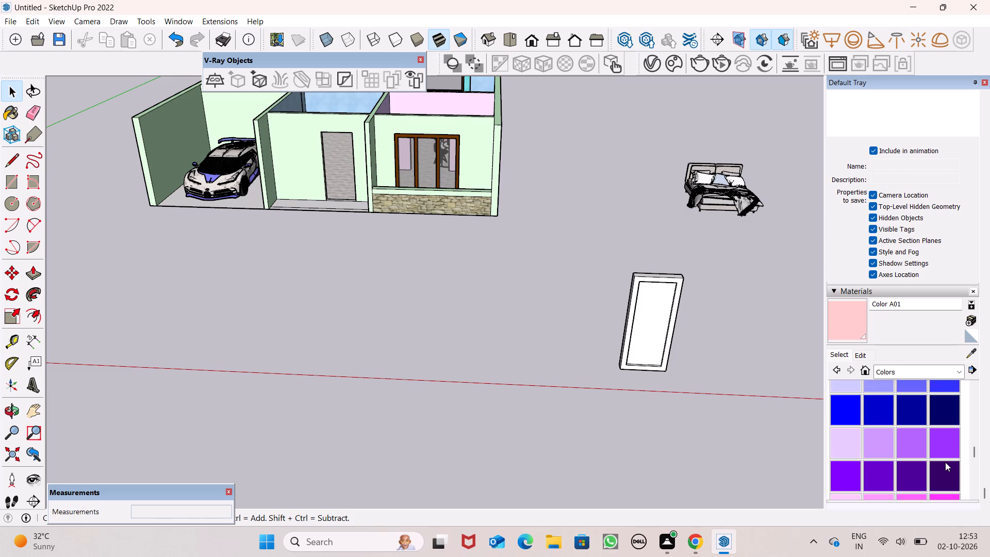
{"action": "scroll", "coordinate": [945, 462], "scroll_direction": "up", "scroll_amount": 6}
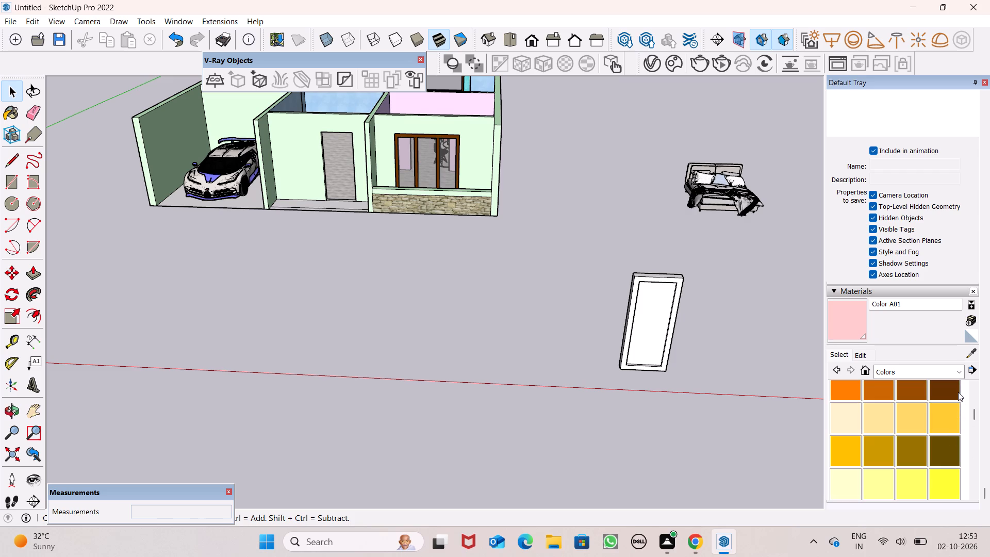
Paint the front face and top edge of the panel's frame with Color C08.
{"action": "left_click", "coordinate": [958, 388]}
{"action": "scroll", "coordinate": [747, 288], "scroll_direction": "up", "scroll_amount": 6}
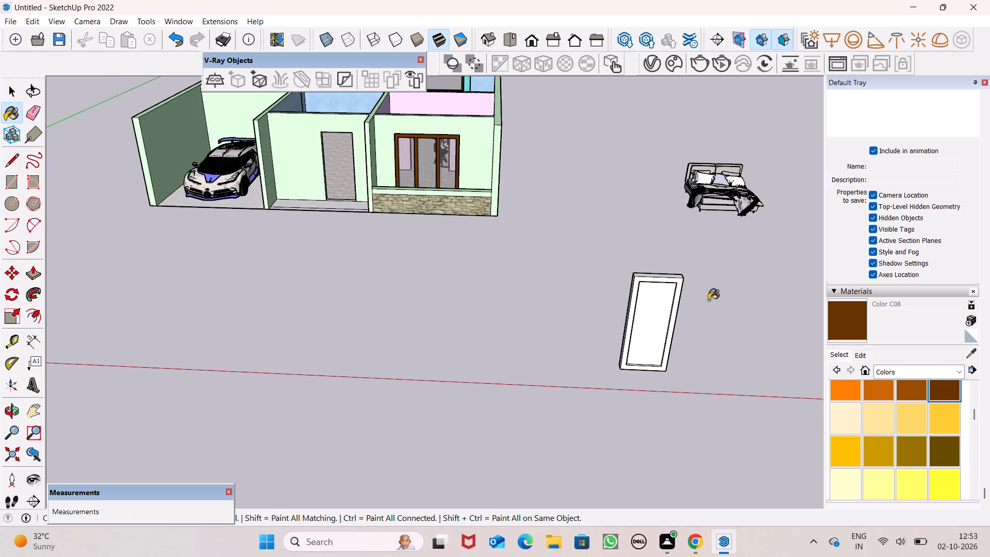
{"action": "scroll", "coordinate": [687, 296], "scroll_direction": "up", "scroll_amount": 6}
{"action": "left_click", "coordinate": [629, 282]}
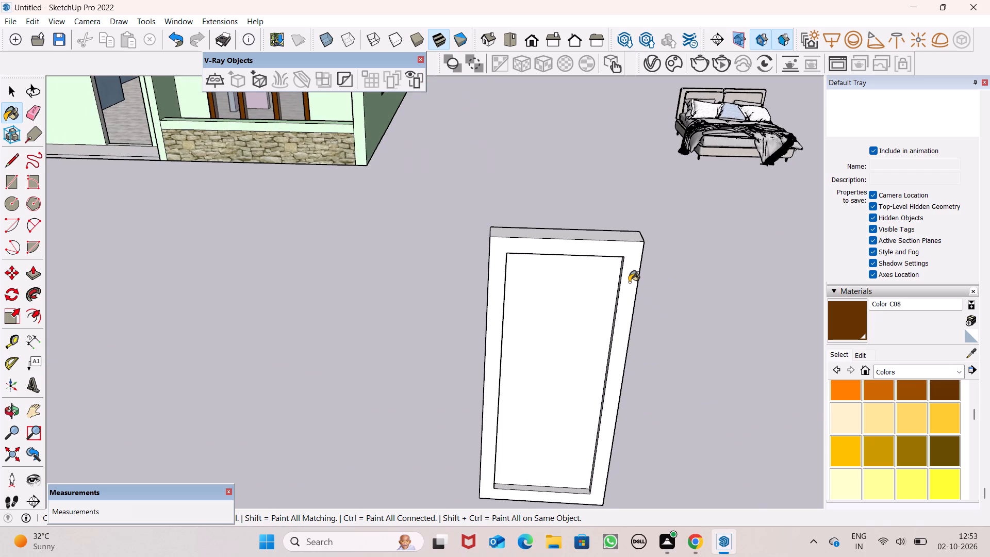
{"action": "scroll", "coordinate": [629, 282], "scroll_direction": "down", "scroll_amount": 5}
{"action": "left_click", "coordinate": [622, 250]}
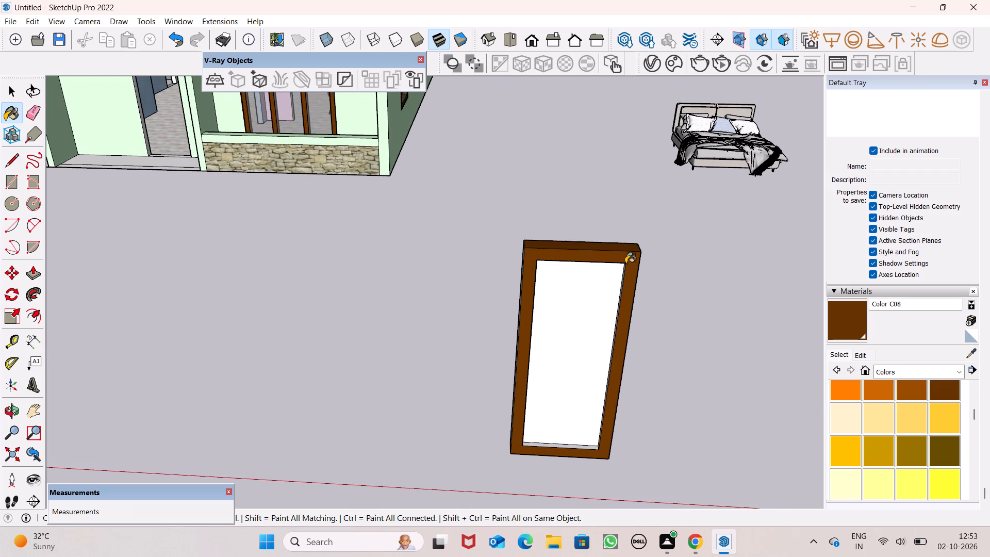
Paint the outer left side of the panel's frame, as seen from its front, with Color C08.
{"action": "middle_click_drag", "start_coordinate": [649, 325], "coordinate": [767, 244]}
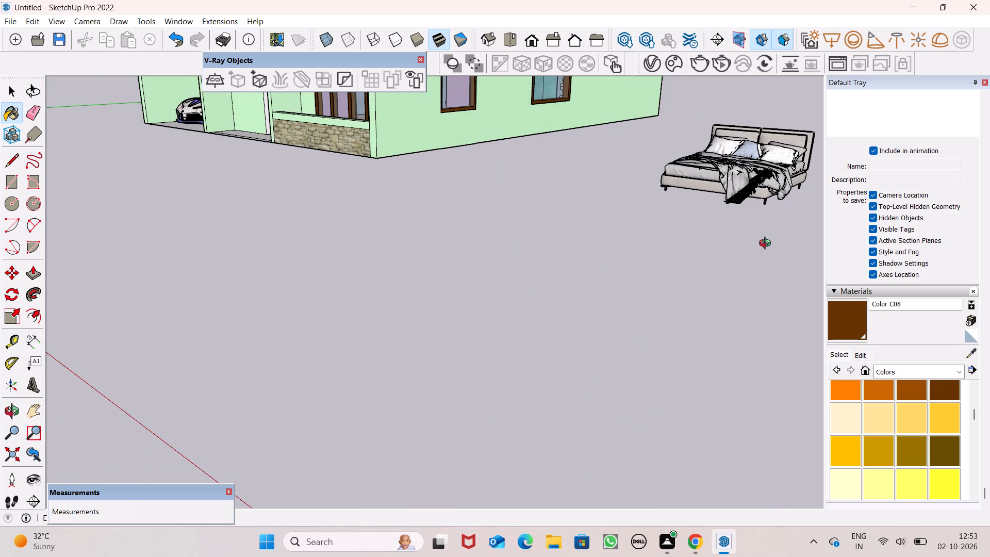
{"action": "middle_click_drag", "start_coordinate": [767, 244], "coordinate": [908, 228]}
{"action": "scroll", "coordinate": [738, 239], "scroll_direction": "down", "scroll_amount": 9}
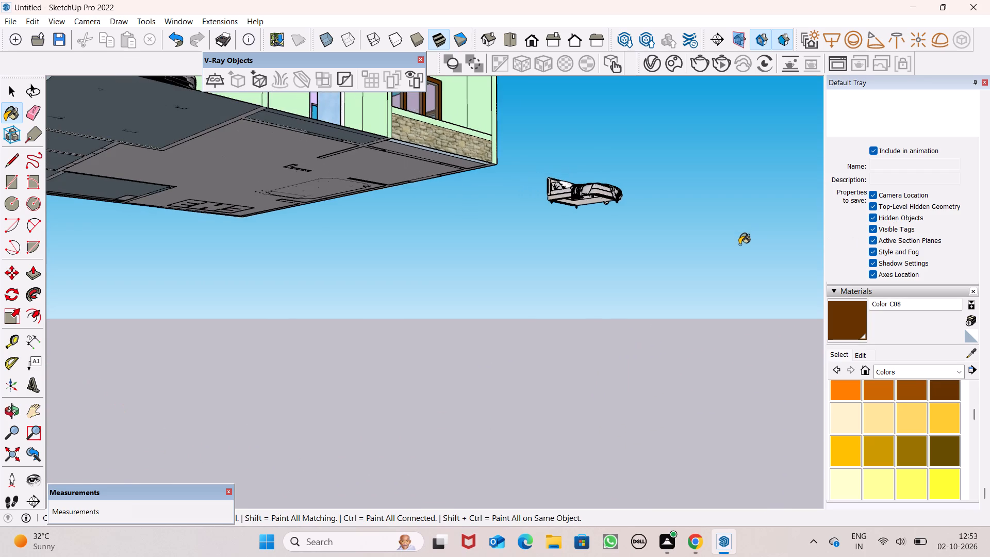
{"action": "scroll", "coordinate": [739, 244], "scroll_direction": "down", "scroll_amount": 18}
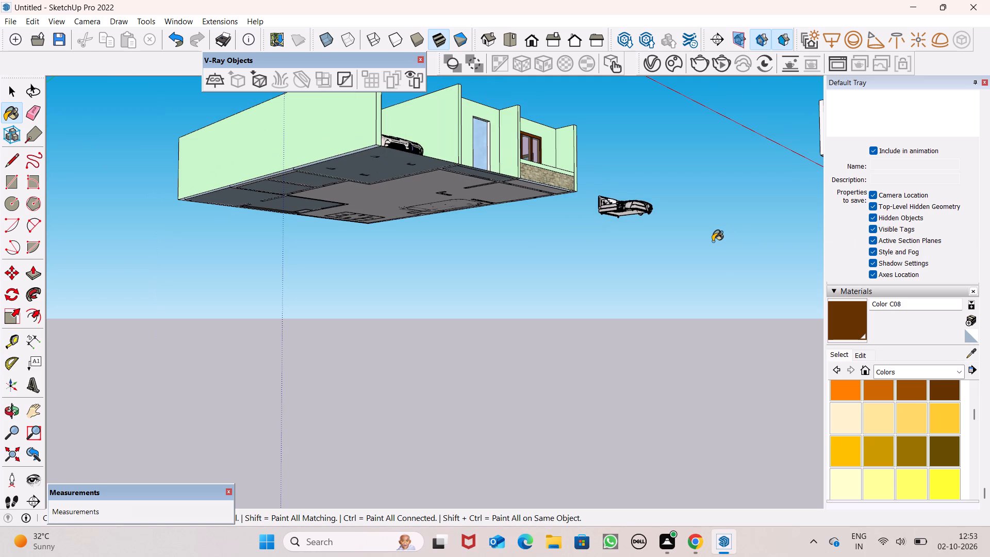
{"action": "scroll", "coordinate": [565, 254], "scroll_direction": "up", "scroll_amount": 1}
{"action": "middle_click_drag", "start_coordinate": [565, 254], "coordinate": [469, 340]}
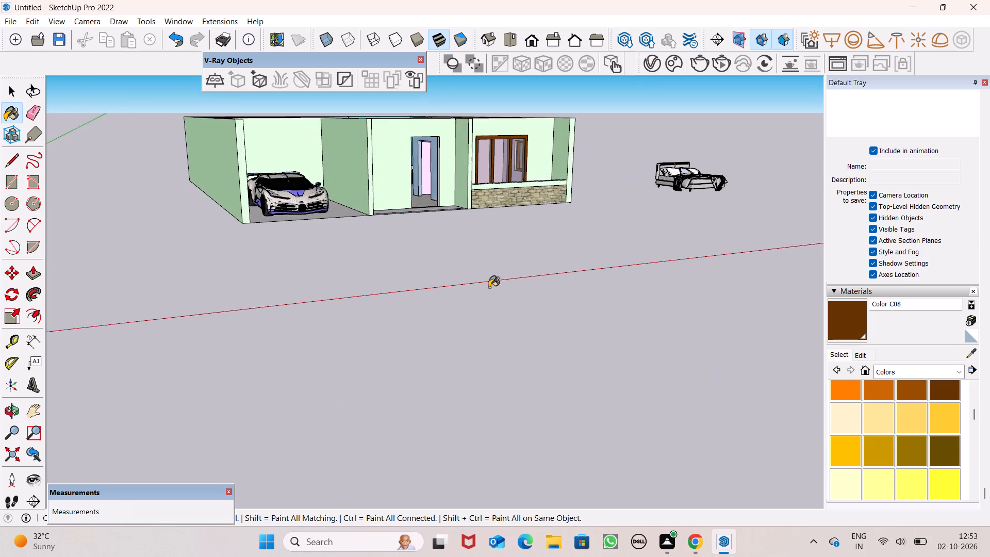
{"action": "scroll", "coordinate": [504, 275], "scroll_direction": "down", "scroll_amount": 14}
{"action": "scroll", "coordinate": [672, 206], "scroll_direction": "up", "scroll_amount": 8}
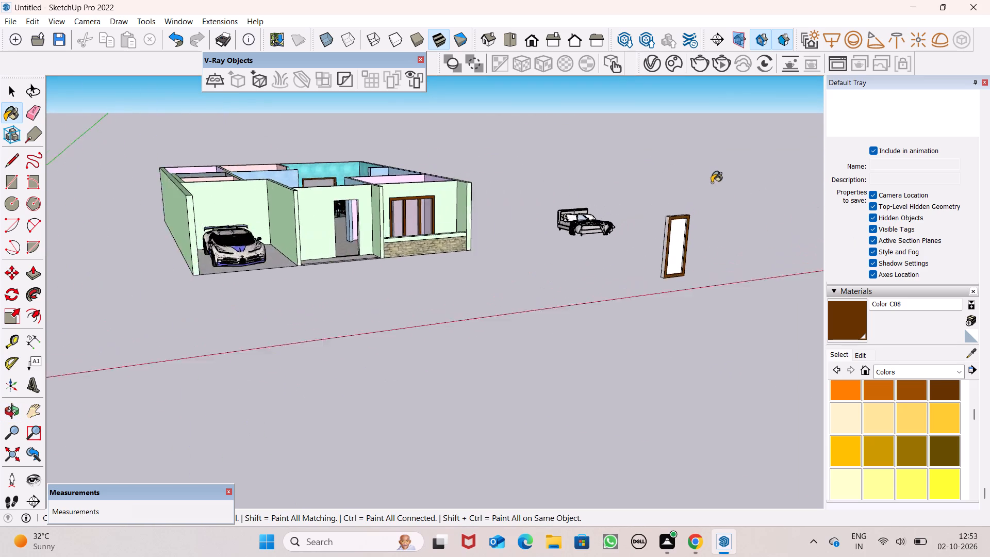
{"action": "scroll", "coordinate": [670, 219], "scroll_direction": "up", "scroll_amount": 8}
{"action": "scroll", "coordinate": [666, 267], "scroll_direction": "up", "scroll_amount": 9}
{"action": "left_click", "coordinate": [641, 253]}
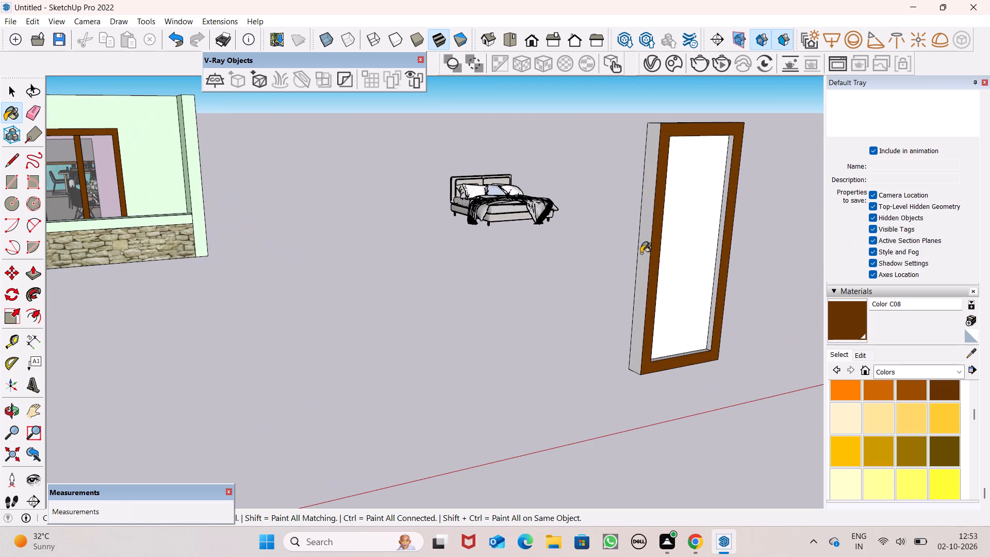
Paint the right, bottom and left inner edges of the panel's recess with Color C08.
{"action": "scroll", "coordinate": [698, 299], "scroll_direction": "up", "scroll_amount": 4}
{"action": "scroll", "coordinate": [716, 317], "scroll_direction": "down", "scroll_amount": 1}
{"action": "scroll", "coordinate": [717, 319], "scroll_direction": "up", "scroll_amount": 11}
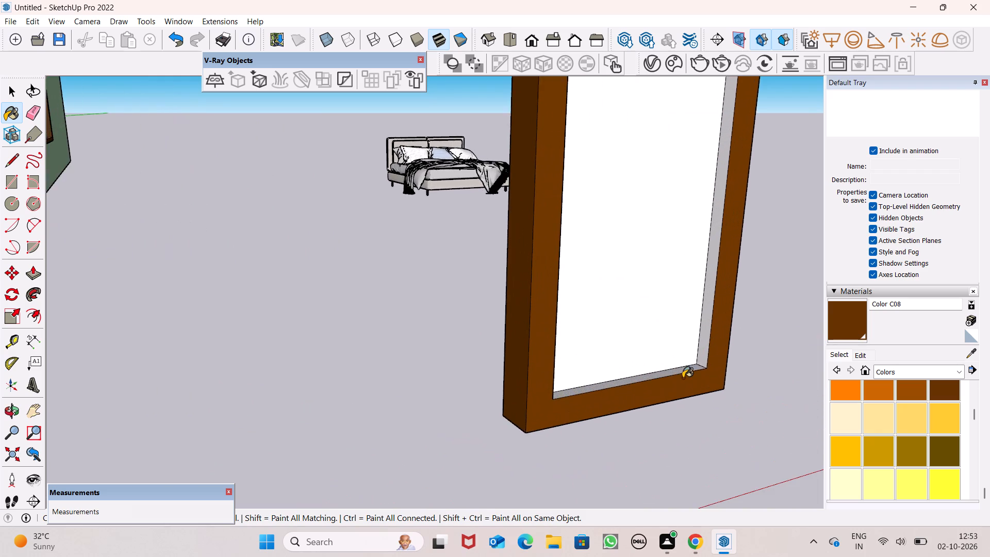
{"action": "scroll", "coordinate": [683, 378], "scroll_direction": "up", "scroll_amount": 10}
{"action": "left_click", "coordinate": [718, 345]}
{"action": "left_click", "coordinate": [719, 361]}
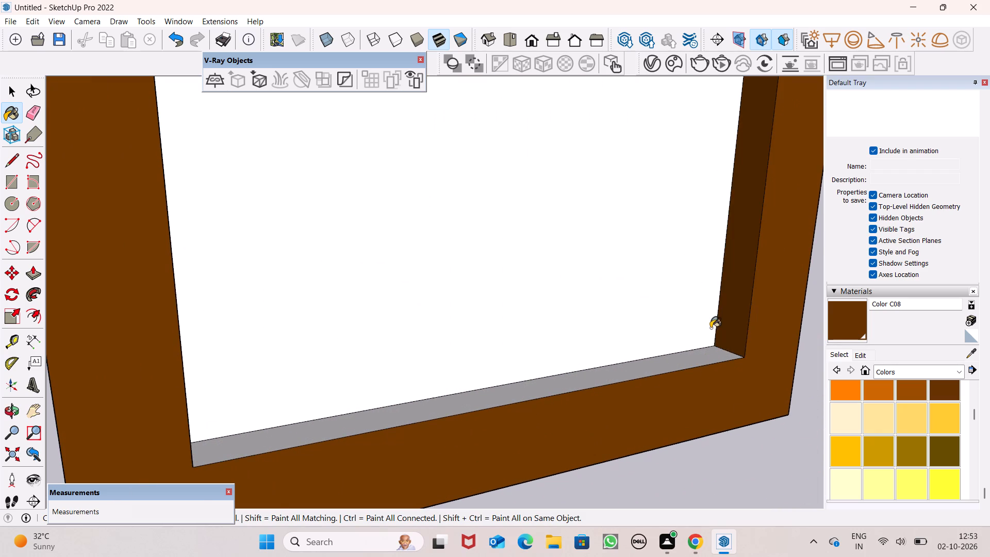
{"action": "scroll", "coordinate": [711, 328], "scroll_direction": "down", "scroll_amount": 6}
{"action": "middle_click_drag", "start_coordinate": [687, 417], "coordinate": [336, 449]}
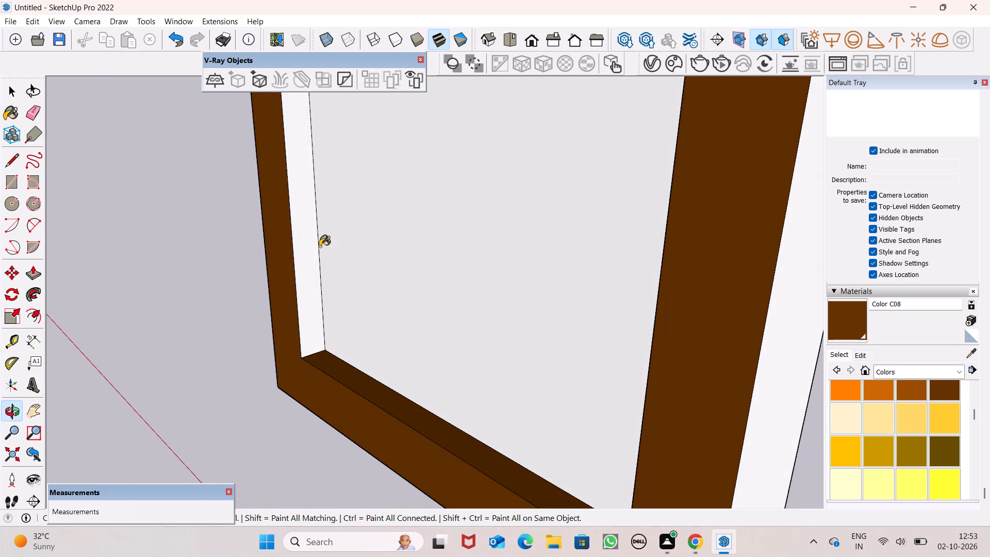
{"action": "left_click", "coordinate": [310, 245]}
Paint the outer right side of the panel's frame, as seen from its front, with Color C08.
{"action": "scroll", "coordinate": [494, 301], "scroll_direction": "down", "scroll_amount": 5}
{"action": "scroll", "coordinate": [554, 286], "scroll_direction": "down", "scroll_amount": 7}
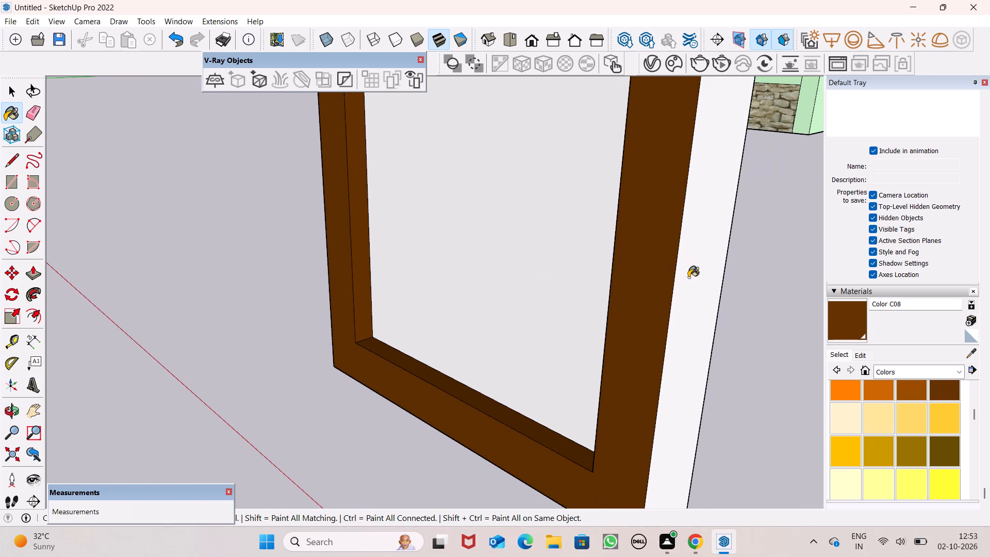
{"action": "left_click", "coordinate": [688, 277]}
{"action": "scroll", "coordinate": [694, 280], "scroll_direction": "down", "scroll_amount": 9}
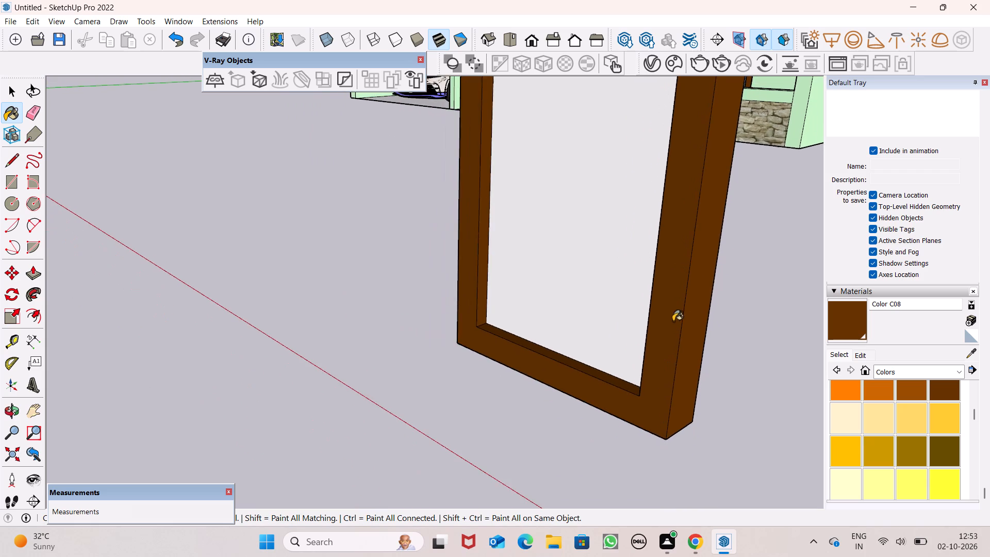
Paint the top inner edge of the panel's recess with Color C08.
{"action": "scroll", "coordinate": [675, 337], "scroll_direction": "down", "scroll_amount": 2}
{"action": "scroll", "coordinate": [670, 395], "scroll_direction": "down", "scroll_amount": 7}
{"action": "scroll", "coordinate": [670, 454], "scroll_direction": "up", "scroll_amount": 1}
{"action": "scroll", "coordinate": [670, 454], "scroll_direction": "down", "scroll_amount": 1}
{"action": "scroll", "coordinate": [648, 350], "scroll_direction": "down", "scroll_amount": 6}
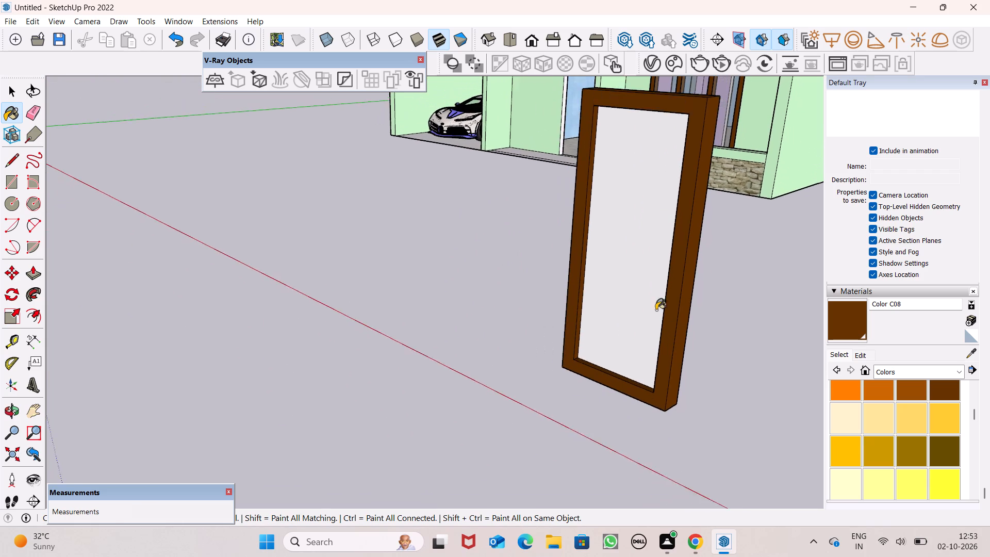
{"action": "scroll", "coordinate": [655, 132], "scroll_direction": "up", "scroll_amount": 5}
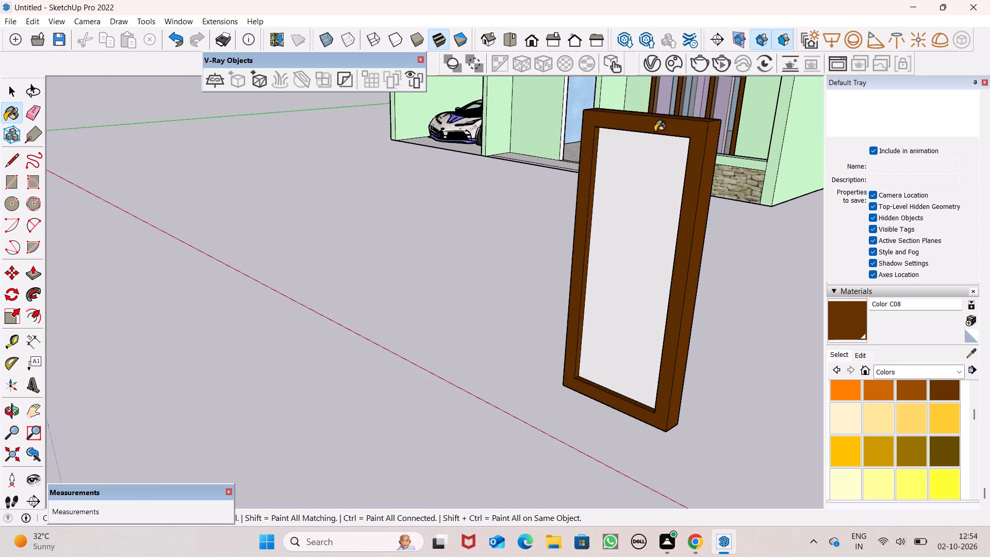
{"action": "scroll", "coordinate": [655, 132], "scroll_direction": "up", "scroll_amount": 5}
{"action": "middle_click_drag", "start_coordinate": [655, 133], "coordinate": [691, 44]}
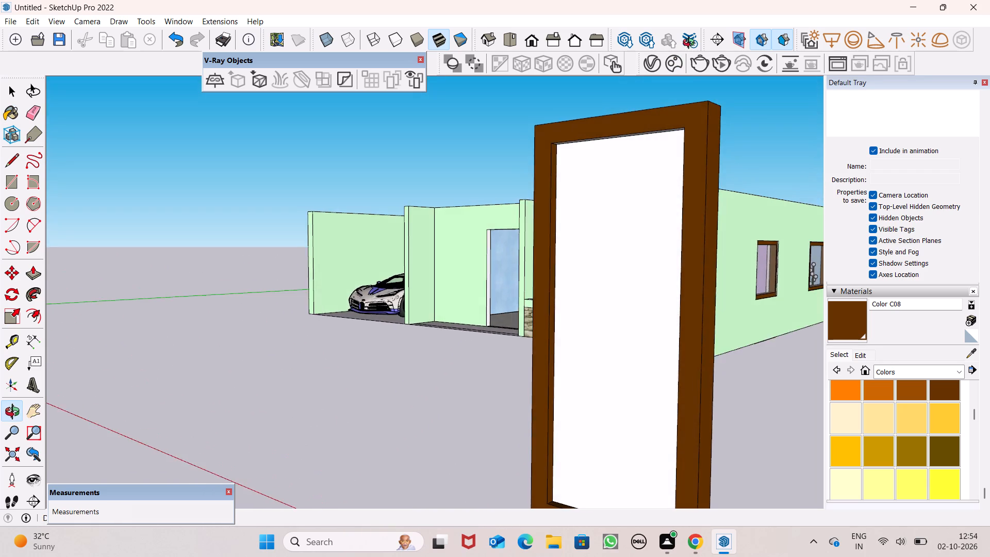
{"action": "scroll", "coordinate": [653, 136], "scroll_direction": "up", "scroll_amount": 16}
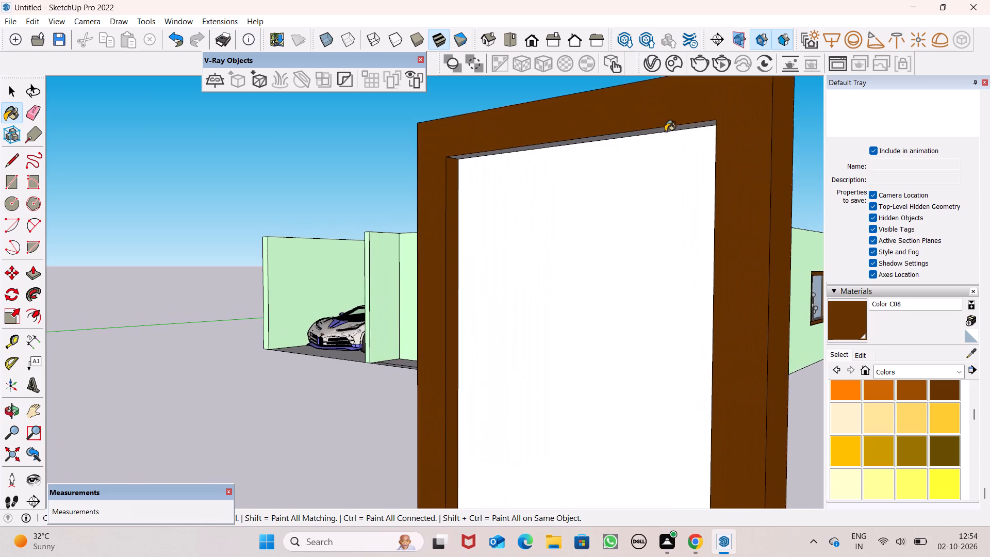
{"action": "scroll", "coordinate": [696, 125], "scroll_direction": "up", "scroll_amount": 13}
{"action": "left_click", "coordinate": [707, 123]}
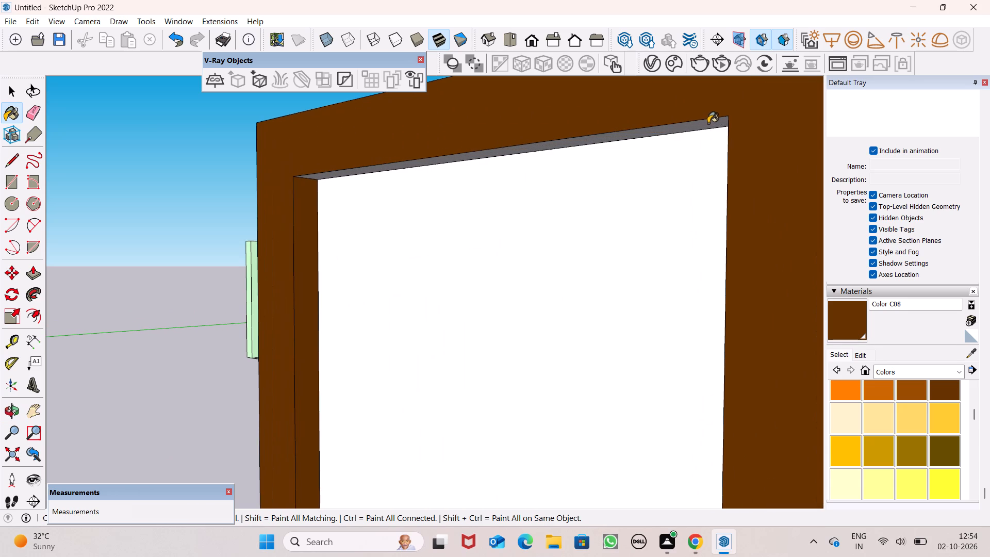
{"action": "scroll", "coordinate": [716, 127], "scroll_direction": "down", "scroll_amount": 20}
{"action": "scroll", "coordinate": [716, 127], "scroll_direction": "down", "scroll_amount": 7}
{"action": "scroll", "coordinate": [749, 128], "scroll_direction": "up", "scroll_amount": 1}
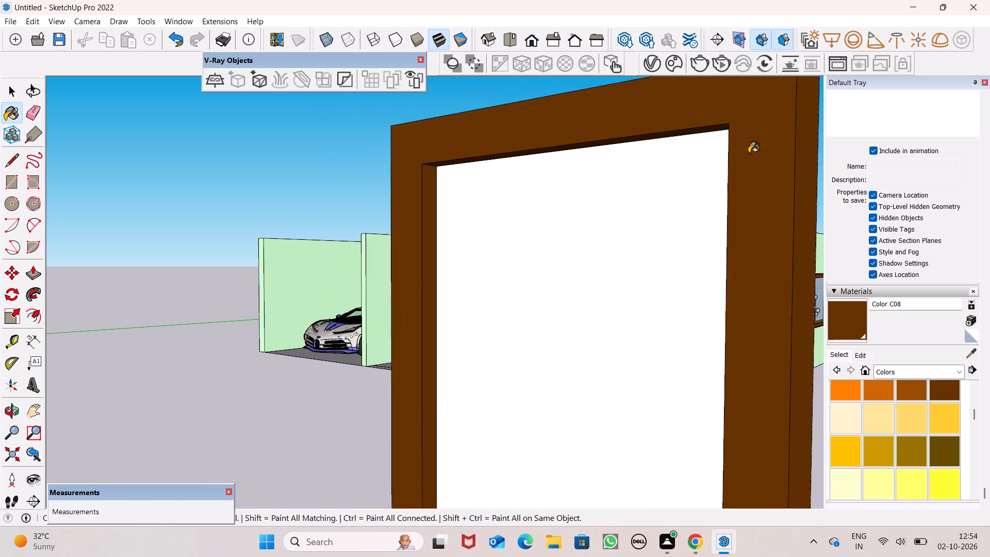
{"action": "scroll", "coordinate": [748, 182], "scroll_direction": "down", "scroll_amount": 13}
{"action": "scroll", "coordinate": [743, 152], "scroll_direction": "up", "scroll_amount": 1}
{"action": "scroll", "coordinate": [743, 152], "scroll_direction": "down", "scroll_amount": 14}
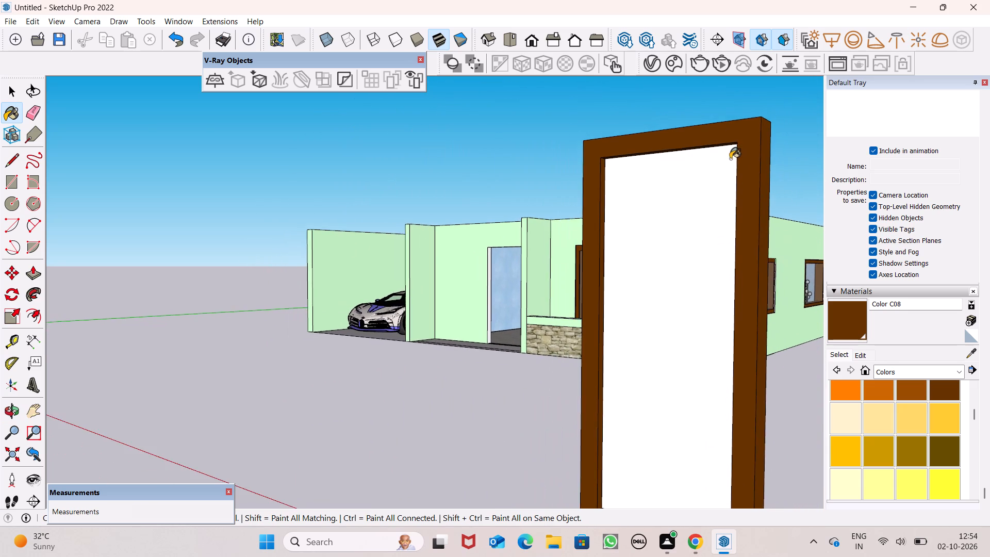
{"action": "scroll", "coordinate": [715, 140], "scroll_direction": "down", "scroll_amount": 20}
{"action": "scroll", "coordinate": [715, 140], "scroll_direction": "down", "scroll_amount": 1}
{"action": "key", "text": "space"}
Select the entire framed panel standing in front of the house, including its frame and recessed centre.
{"action": "scroll", "coordinate": [692, 197], "scroll_direction": "down", "scroll_amount": 6}
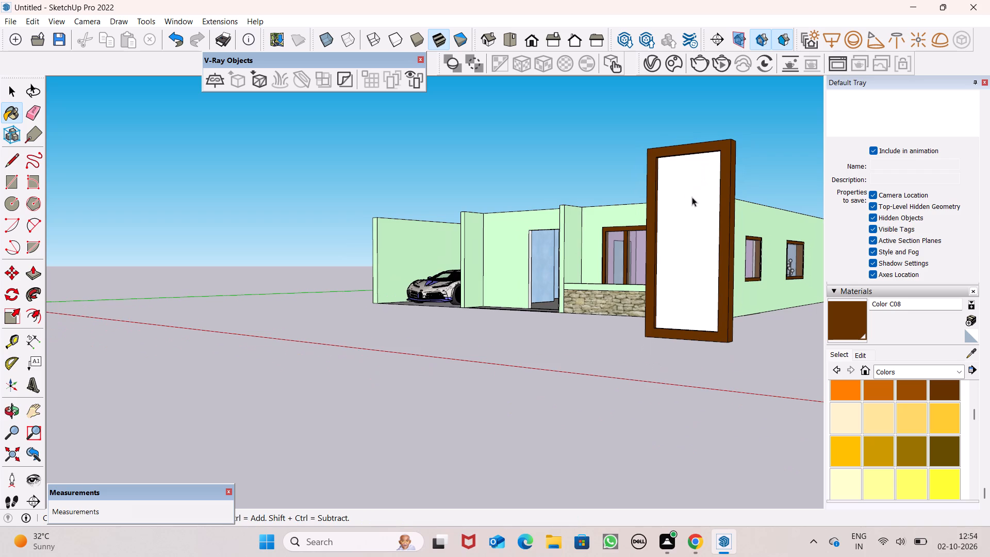
{"action": "scroll", "coordinate": [692, 197], "scroll_direction": "down", "scroll_amount": 11}
{"action": "scroll", "coordinate": [702, 240], "scroll_direction": "up", "scroll_amount": 1}
{"action": "scroll", "coordinate": [702, 240], "scroll_direction": "down", "scroll_amount": 1}
{"action": "middle_click_drag", "start_coordinate": [706, 259], "coordinate": [770, 378]}
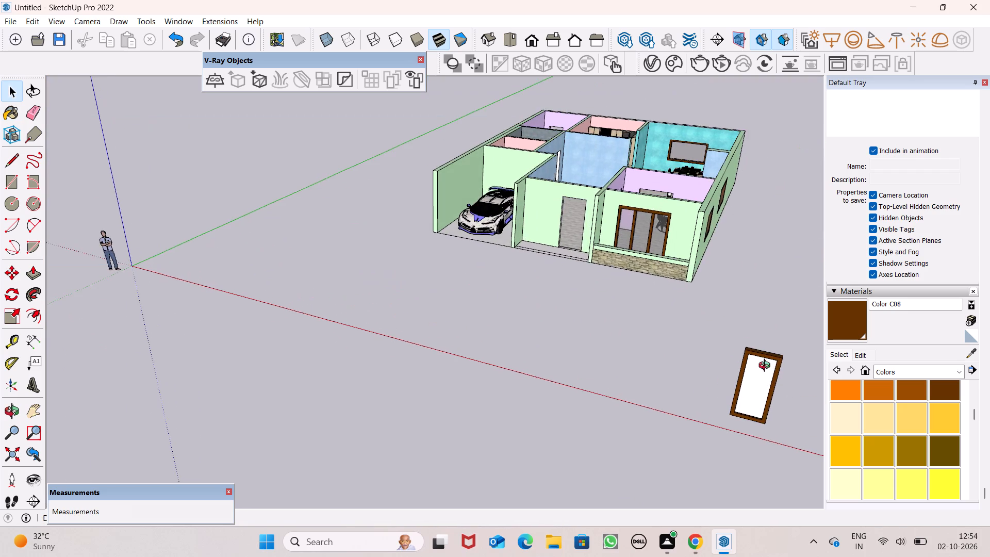
{"action": "scroll", "coordinate": [655, 199], "scroll_direction": "down", "scroll_amount": 14}
{"action": "triple_click", "coordinate": [702, 320]}
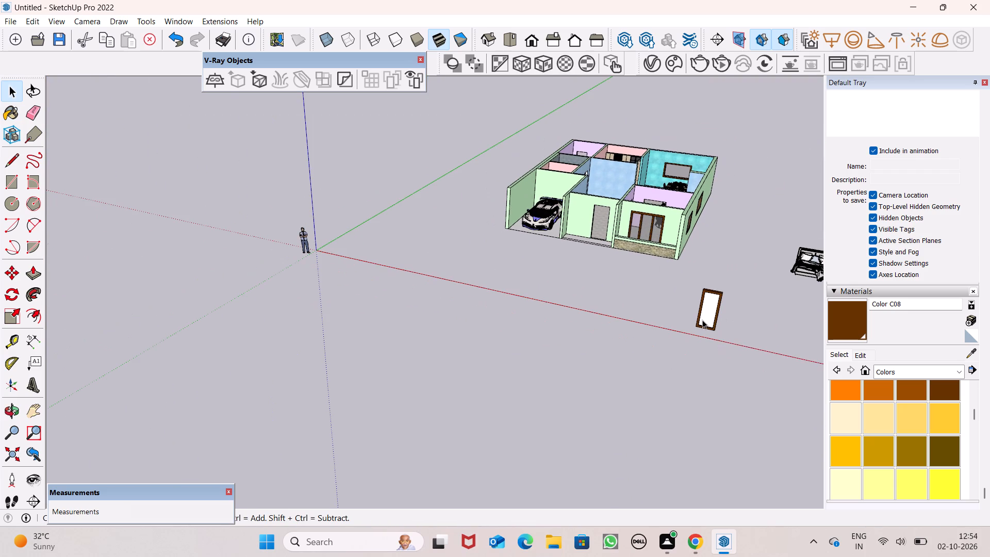
{"action": "left_click", "coordinate": [702, 320]}
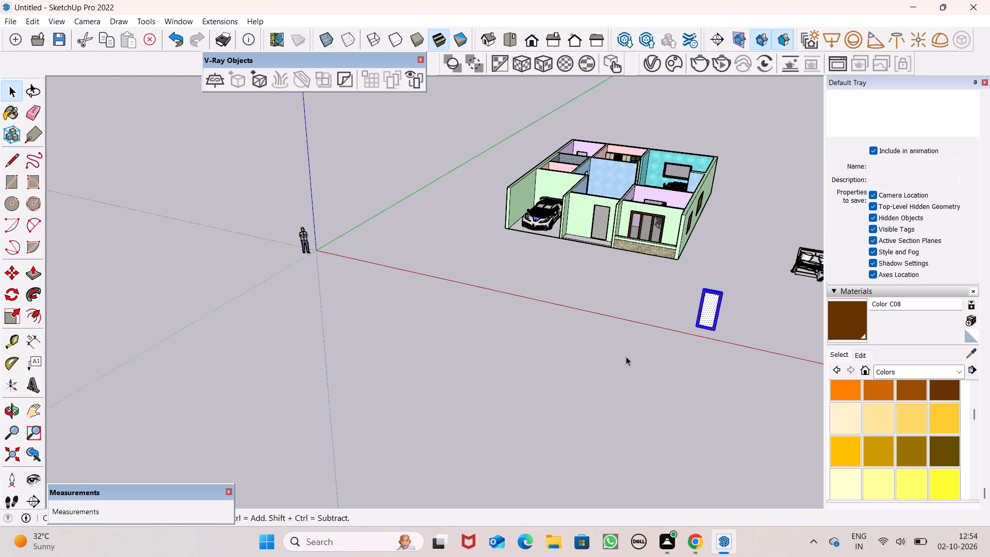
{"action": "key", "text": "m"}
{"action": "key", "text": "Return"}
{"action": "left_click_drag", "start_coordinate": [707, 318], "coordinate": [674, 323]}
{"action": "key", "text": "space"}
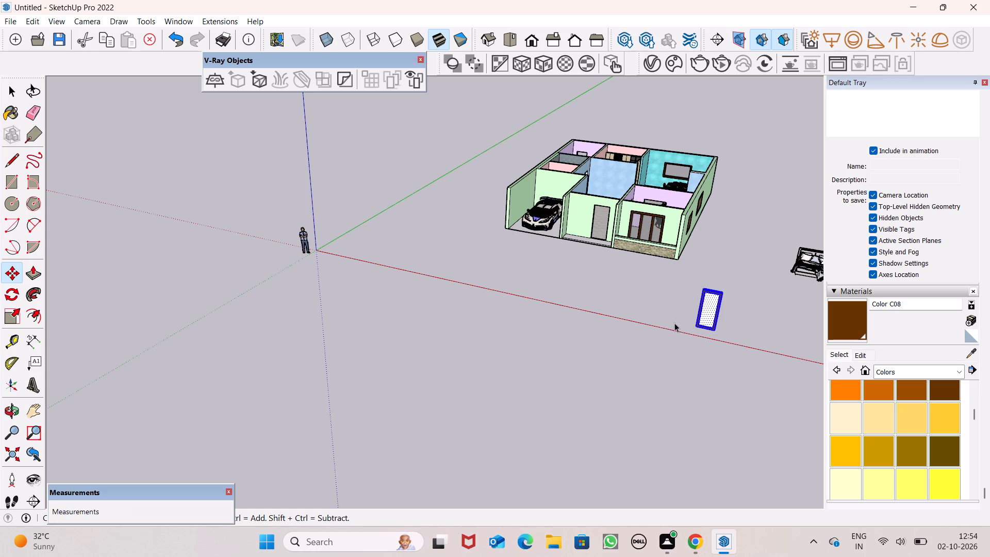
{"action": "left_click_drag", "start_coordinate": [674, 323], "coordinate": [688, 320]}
Copy the selected panel with the Move tool, placing the duplicate beside it toward the origin, in front of the house.
{"action": "key", "text": "m"}
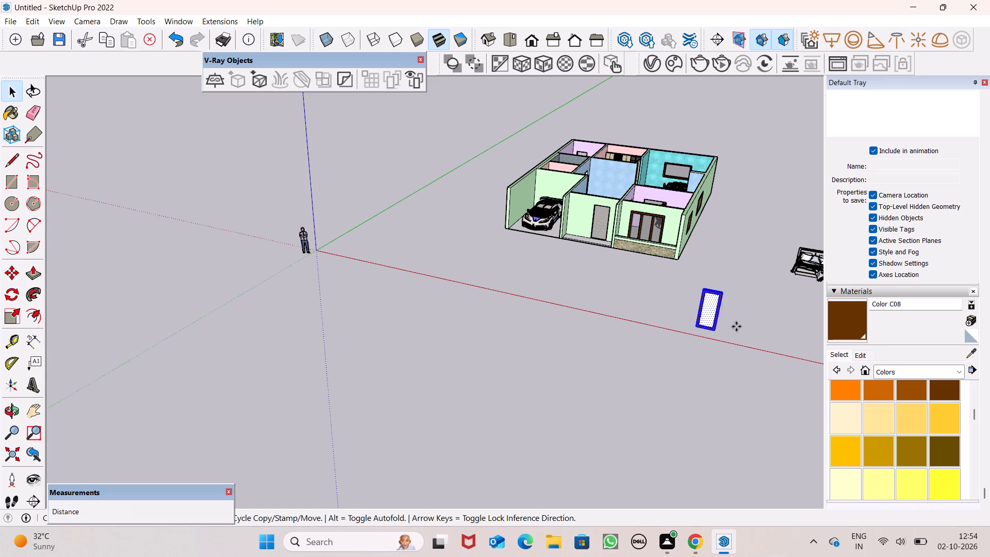
{"action": "key", "text": "Return"}
{"action": "left_click_drag", "start_coordinate": [709, 316], "coordinate": [619, 297]}
{"action": "key", "text": "space"}
{"action": "left_click", "coordinate": [559, 288]}
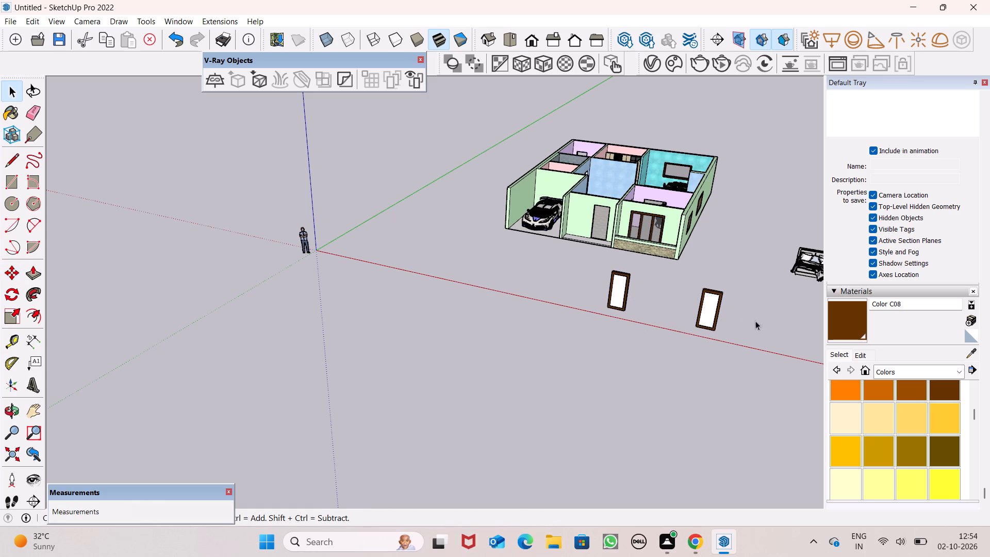
Browse the Colors material collection for a colour for the panels.
{"action": "scroll", "coordinate": [774, 333], "scroll_direction": "up", "scroll_amount": 15}
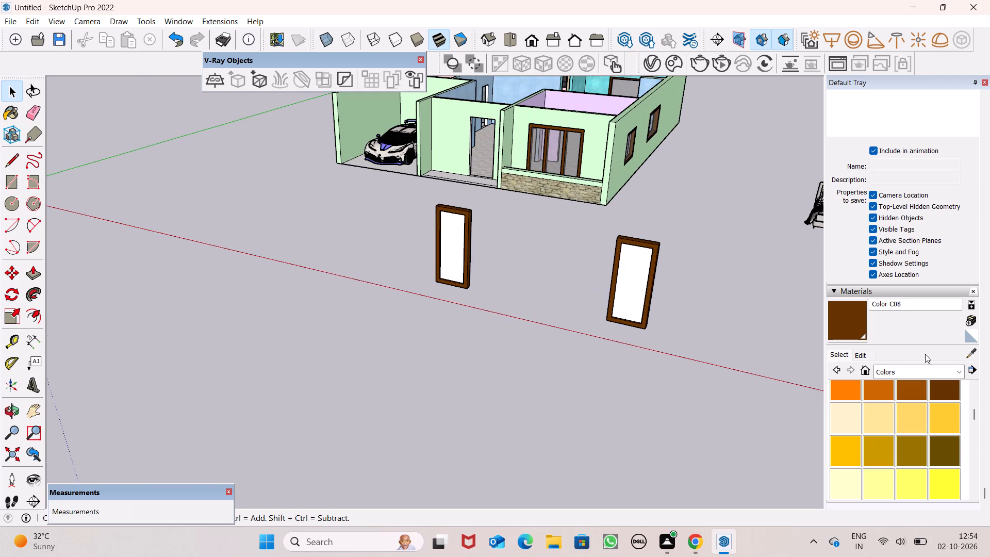
{"action": "scroll", "coordinate": [932, 382], "scroll_direction": "up", "scroll_amount": 1}
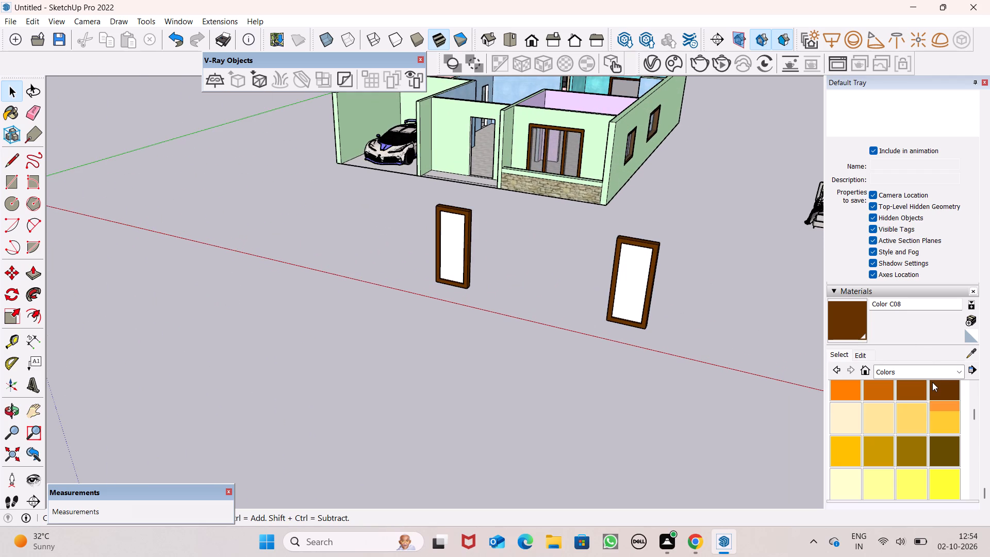
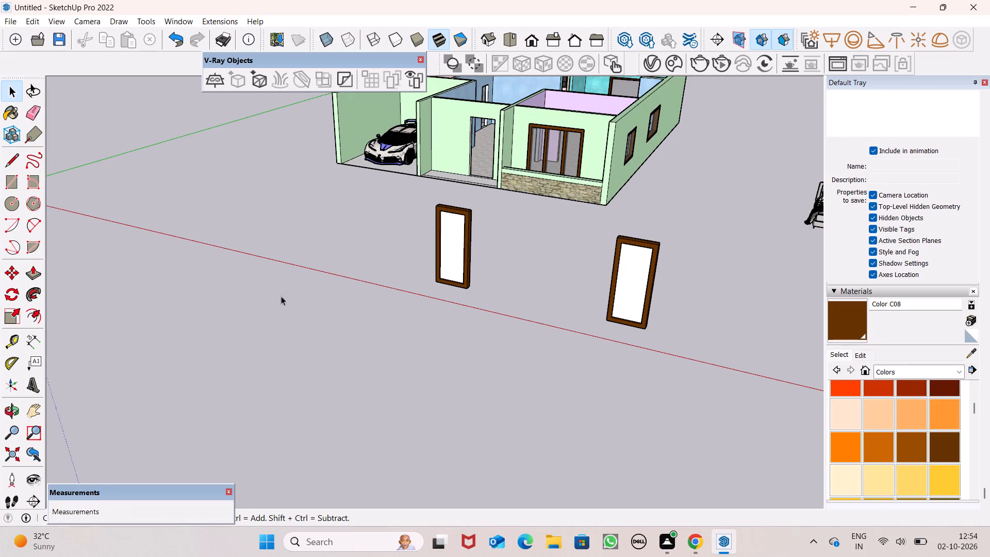
Draw a circle of about 3 5/16" radius on the white centre of the panel farther from the origin, near its edge at mid-height.
{"action": "left_click", "coordinate": [6, 205]}
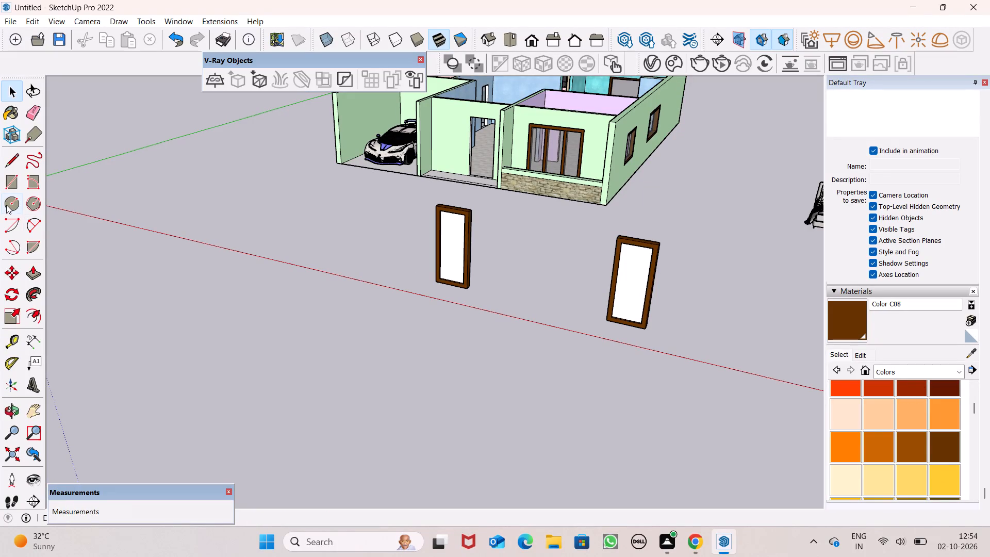
{"action": "scroll", "coordinate": [646, 302], "scroll_direction": "up", "scroll_amount": 16}
{"action": "middle_click", "coordinate": [648, 316]}
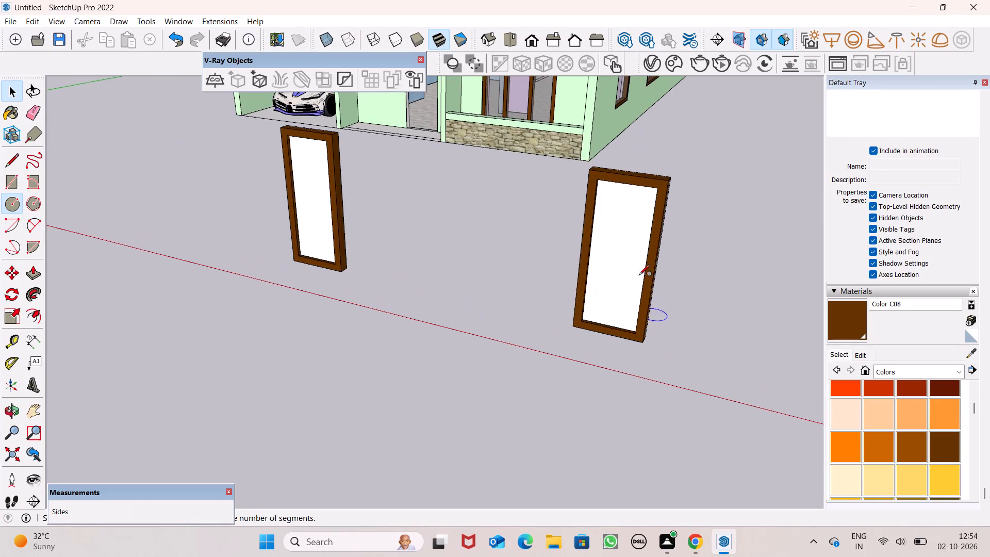
{"action": "scroll", "coordinate": [632, 269], "scroll_direction": "up", "scroll_amount": 9}
{"action": "left_click", "coordinate": [638, 255]}
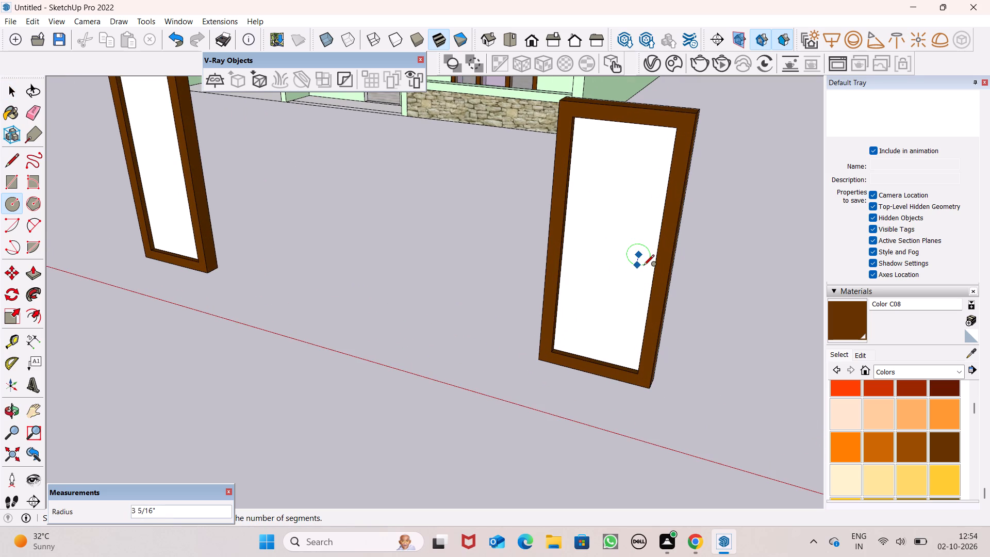
{"action": "left_click", "coordinate": [643, 266]}
{"action": "key", "text": "space"}
Extrude the circle outward about 1 13/16" with Push/Pull to form a round door knob.
{"action": "scroll", "coordinate": [682, 283], "scroll_direction": "down", "scroll_amount": 5}
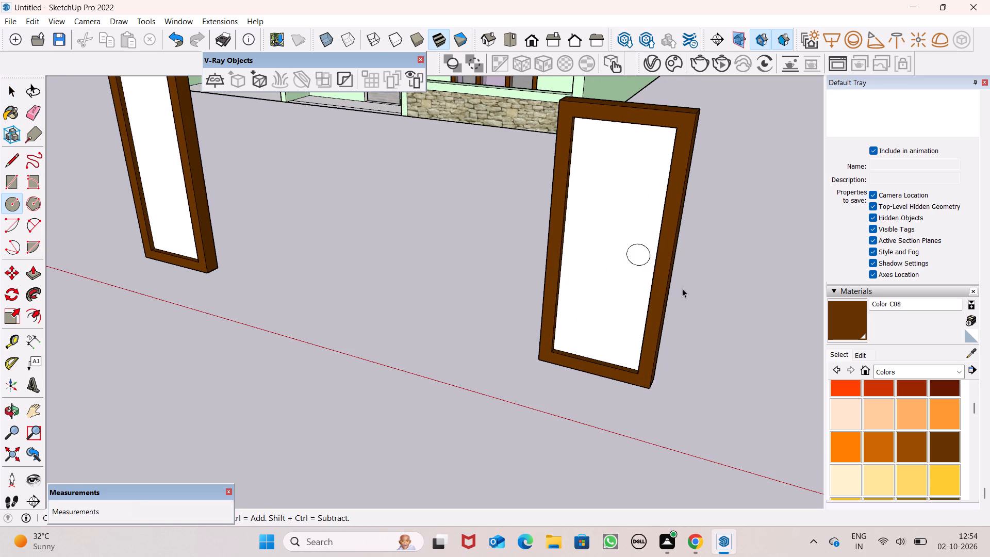
{"action": "scroll", "coordinate": [682, 288], "scroll_direction": "down", "scroll_amount": 6}
{"action": "middle_click_drag", "start_coordinate": [683, 298], "coordinate": [732, 317]}
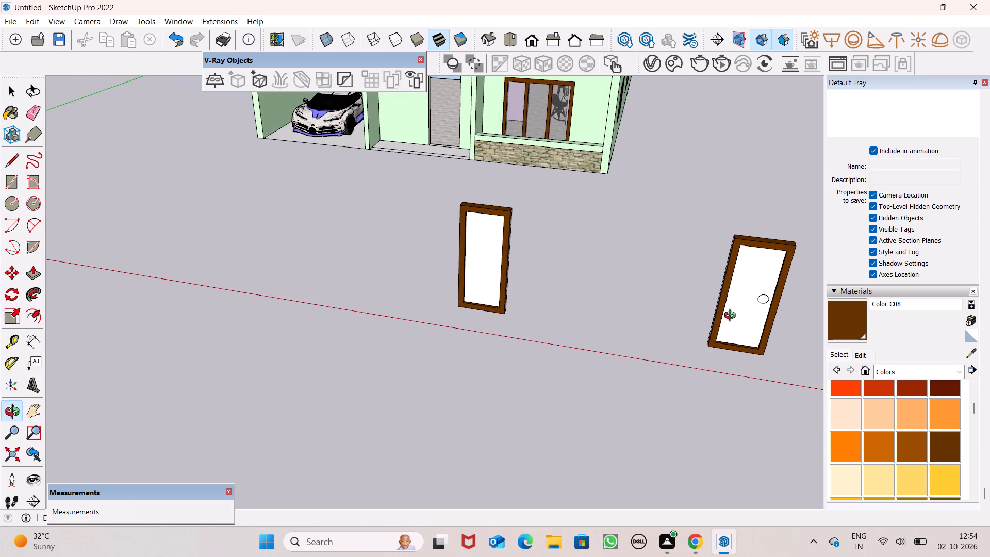
{"action": "middle_click_drag", "start_coordinate": [732, 317], "coordinate": [686, 317]}
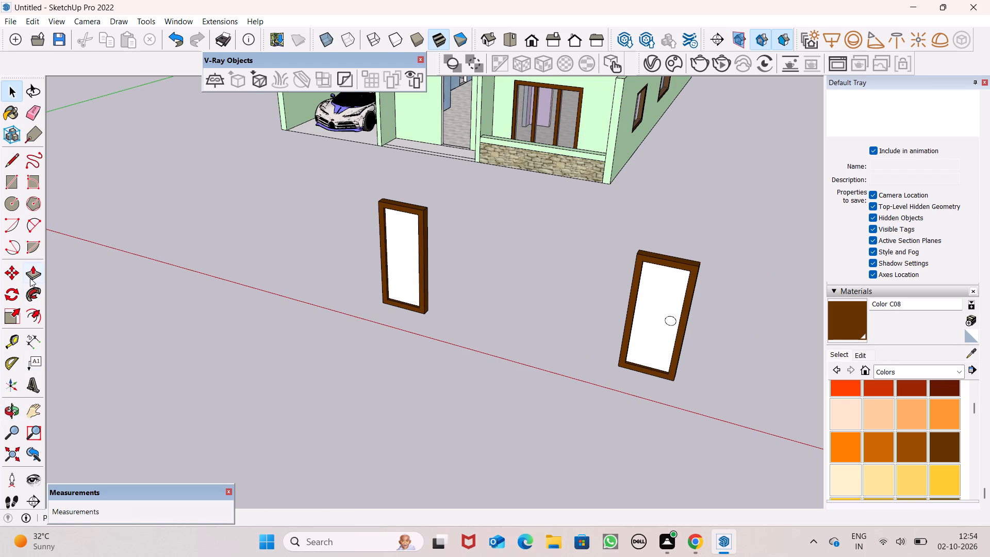
{"action": "left_click", "coordinate": [30, 278]}
{"action": "scroll", "coordinate": [802, 297], "scroll_direction": "up", "scroll_amount": 6}
{"action": "scroll", "coordinate": [627, 347], "scroll_direction": "up", "scroll_amount": 3}
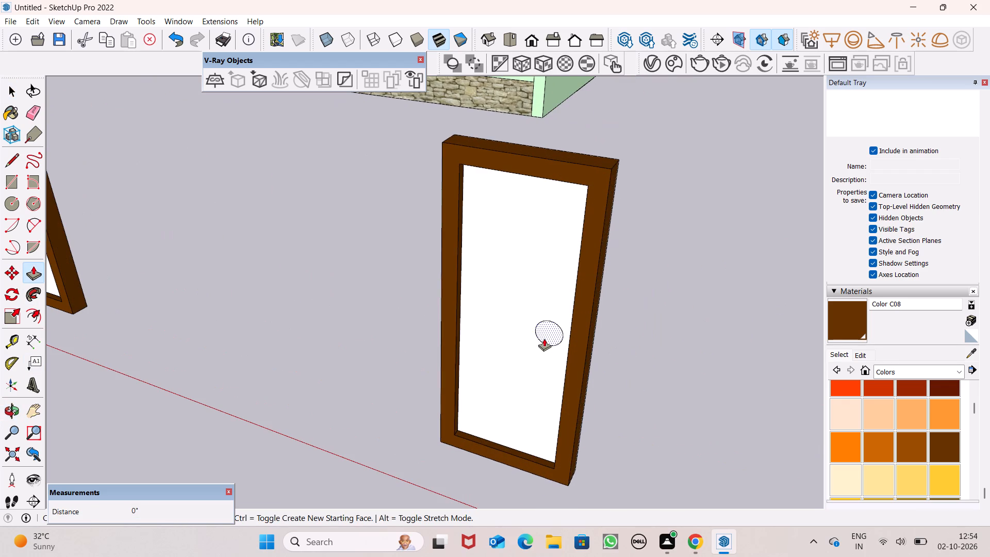
{"action": "left_click_drag", "start_coordinate": [547, 335], "coordinate": [548, 341]}
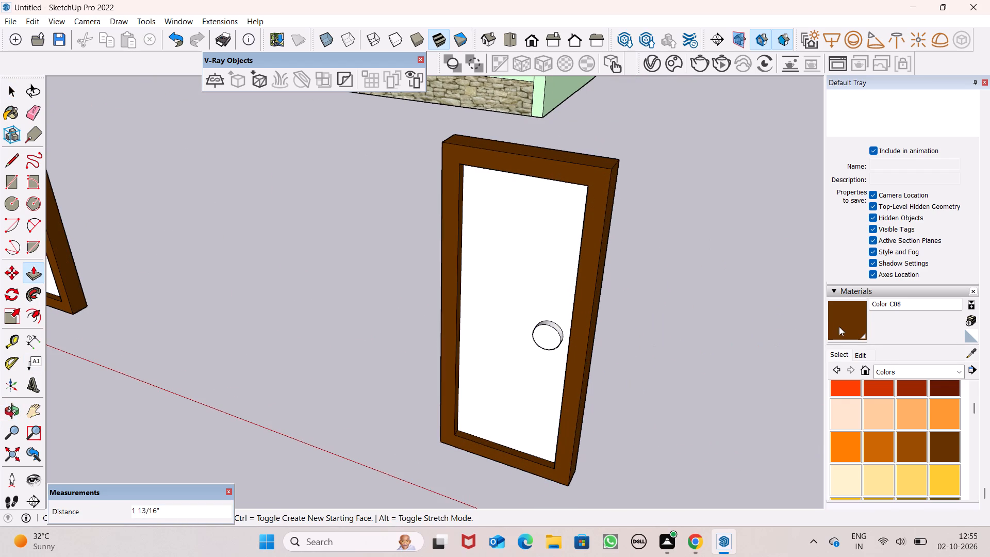
Paint the door knob's front face and its side with Color C08.
{"action": "left_click", "coordinate": [839, 326]}
{"action": "left_click", "coordinate": [545, 343]}
{"action": "scroll", "coordinate": [548, 330], "scroll_direction": "up", "scroll_amount": 5}
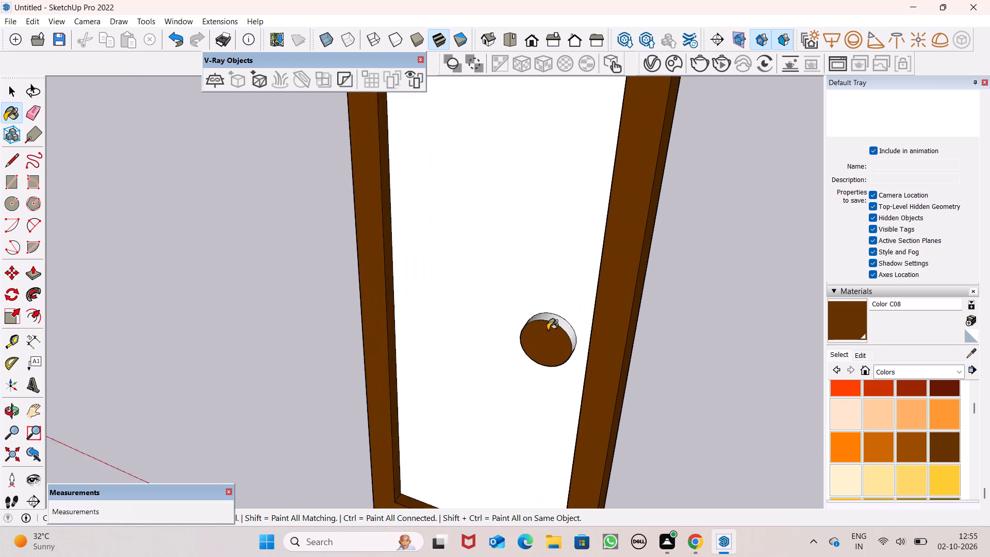
{"action": "scroll", "coordinate": [548, 330], "scroll_direction": "up", "scroll_amount": 4}
{"action": "left_click", "coordinate": [553, 315]}
Paint the white centre of the door with the knob using the Wood Floor material from the Wood collection.
{"action": "scroll", "coordinate": [581, 310], "scroll_direction": "down", "scroll_amount": 16}
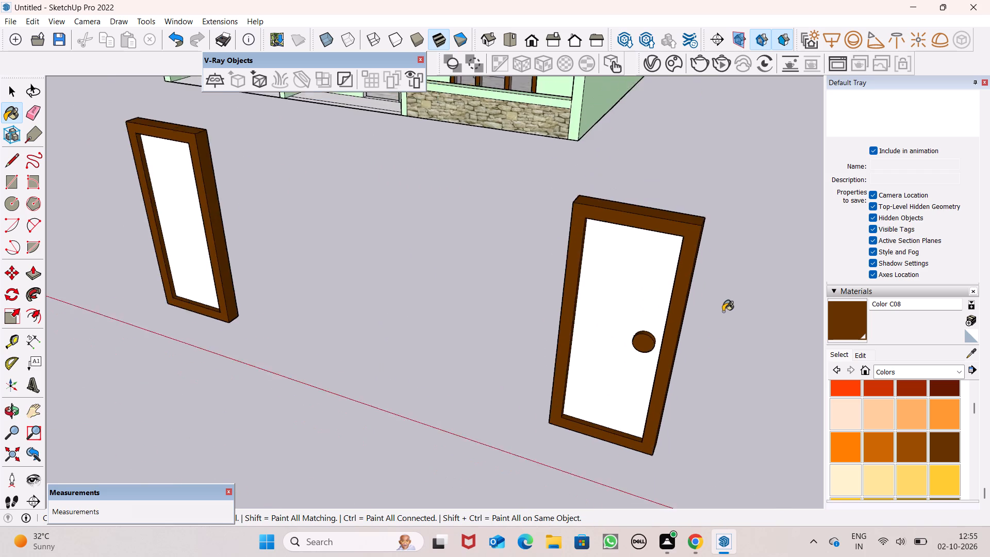
{"action": "scroll", "coordinate": [738, 291], "scroll_direction": "down", "scroll_amount": 4}
{"action": "scroll", "coordinate": [739, 293], "scroll_direction": "up", "scroll_amount": 2}
{"action": "middle_click_drag", "start_coordinate": [739, 301], "coordinate": [754, 274]}
{"action": "scroll", "coordinate": [755, 273], "scroll_direction": "down", "scroll_amount": 1}
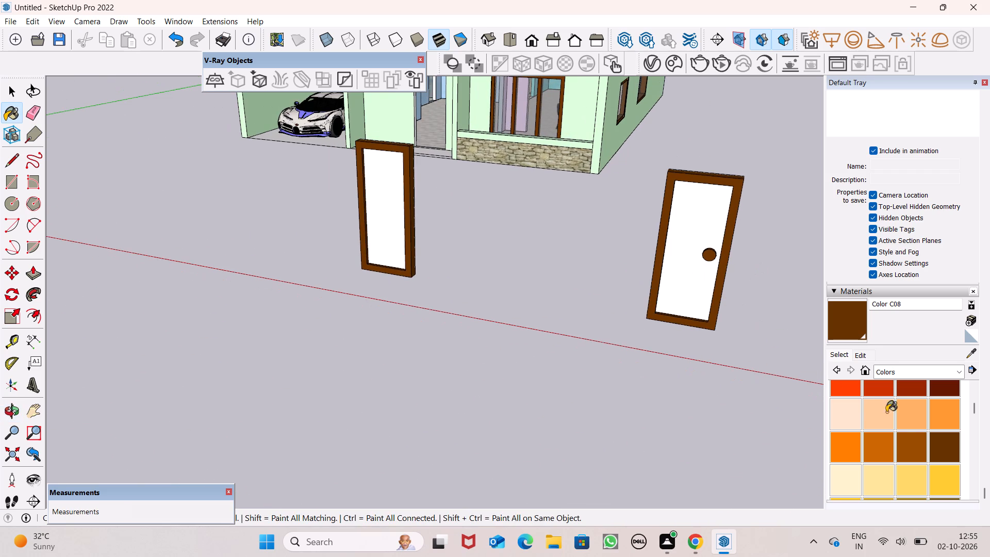
{"action": "key", "text": "space"}
{"action": "key", "text": "space"}
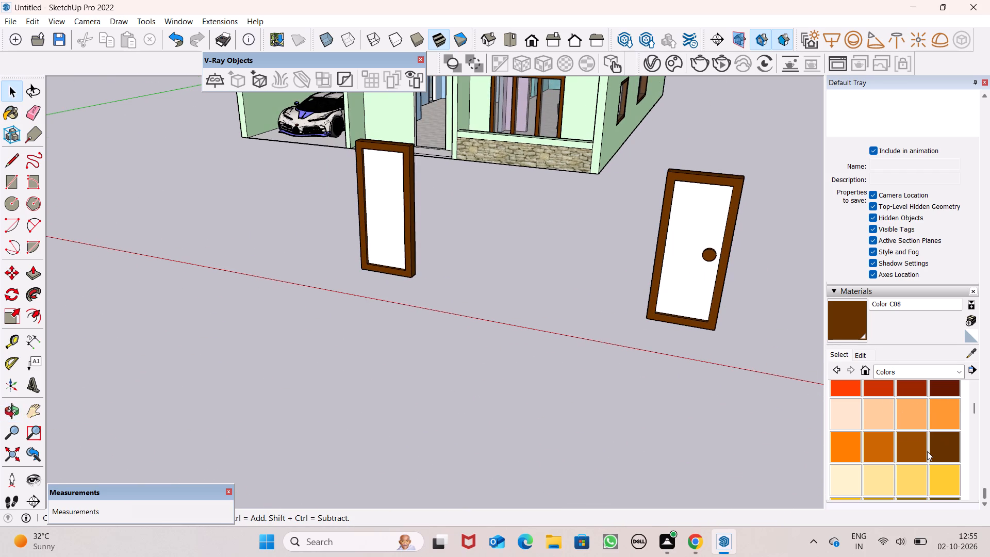
{"action": "scroll", "coordinate": [925, 442], "scroll_direction": "up", "scroll_amount": 1}
{"action": "scroll", "coordinate": [886, 366], "scroll_direction": "down", "scroll_amount": 1}
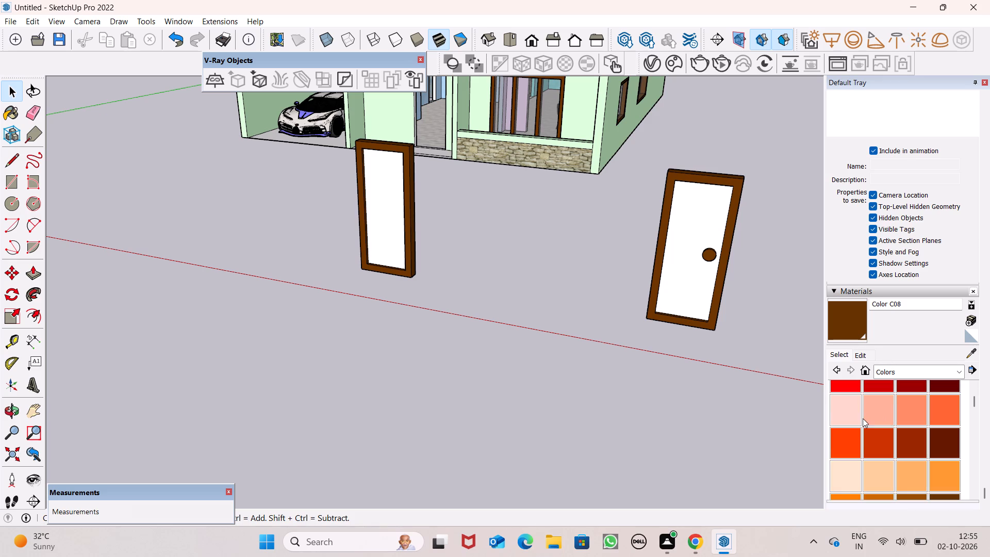
{"action": "scroll", "coordinate": [863, 421], "scroll_direction": "down", "scroll_amount": 4}
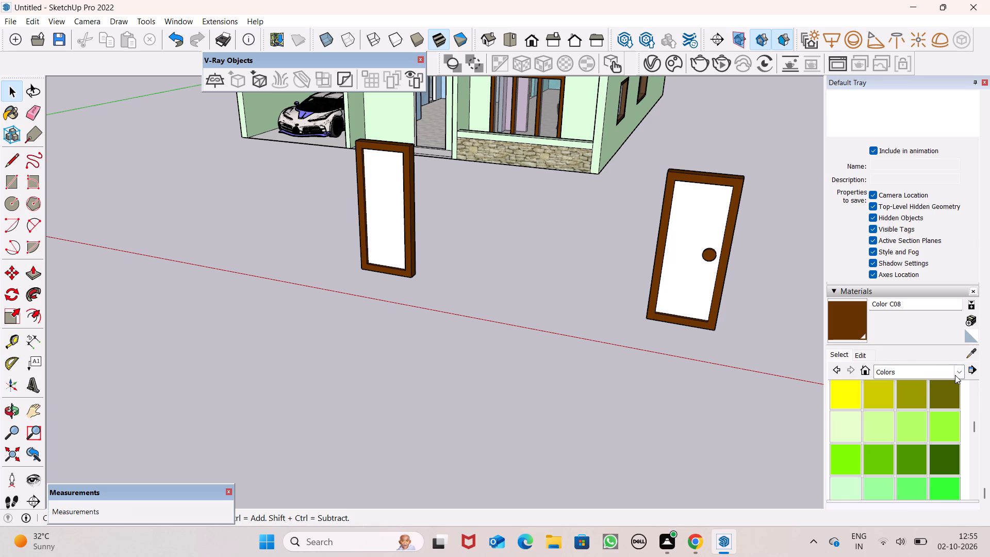
{"action": "left_click", "coordinate": [956, 373]}
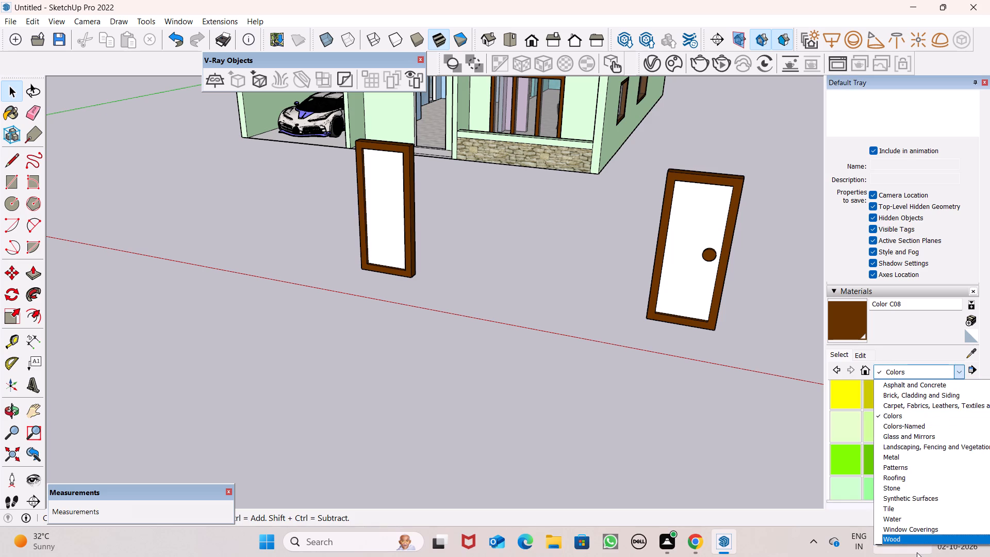
{"action": "left_click", "coordinate": [912, 542]}
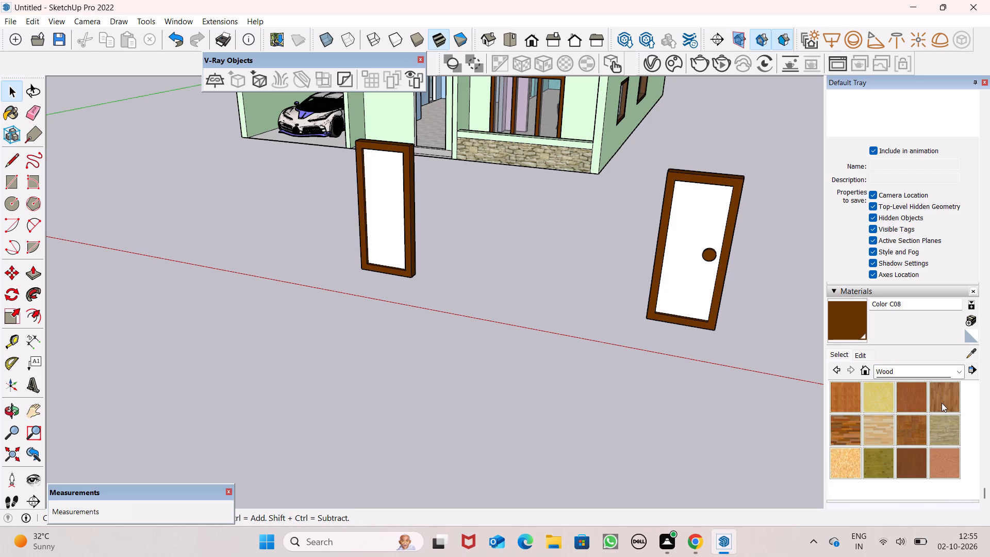
{"action": "left_click", "coordinate": [942, 403]}
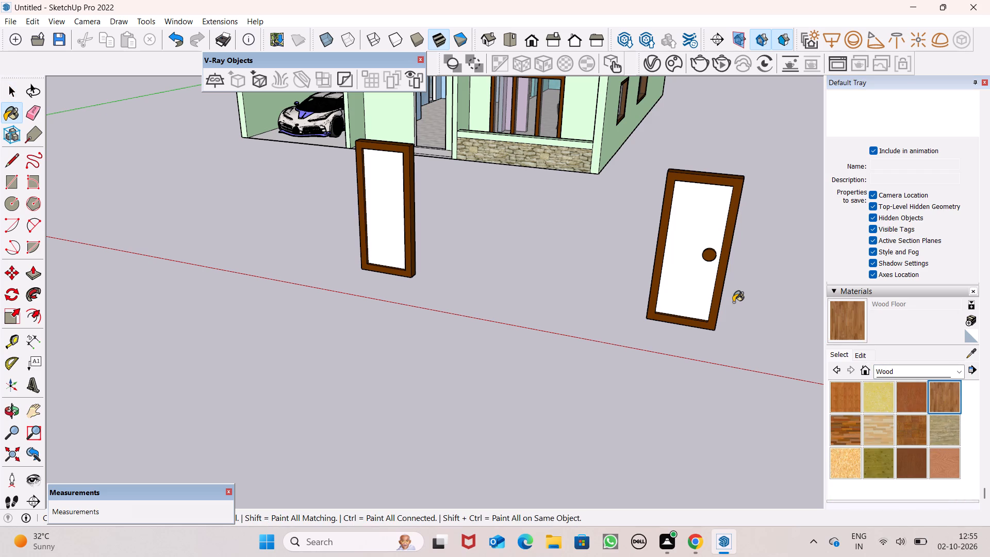
{"action": "left_click", "coordinate": [680, 303]}
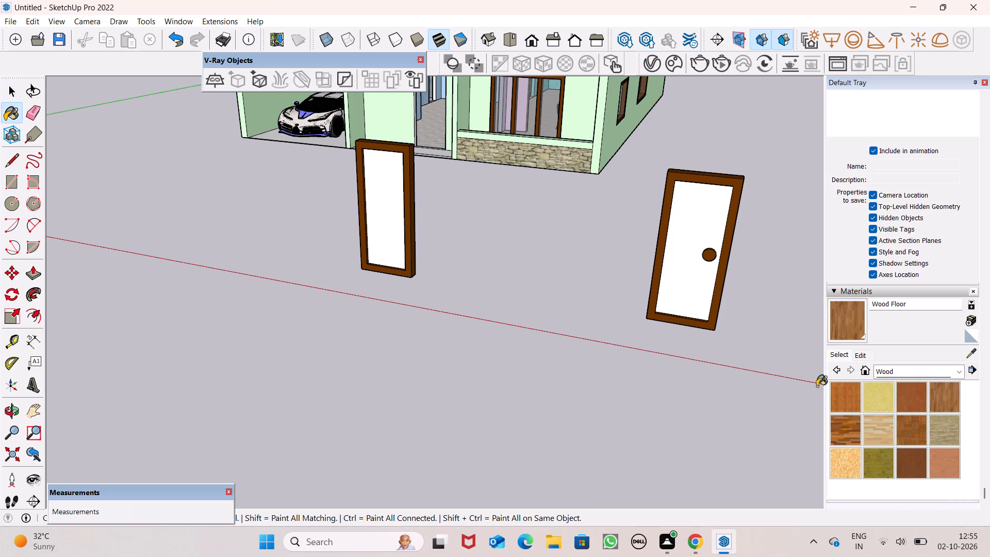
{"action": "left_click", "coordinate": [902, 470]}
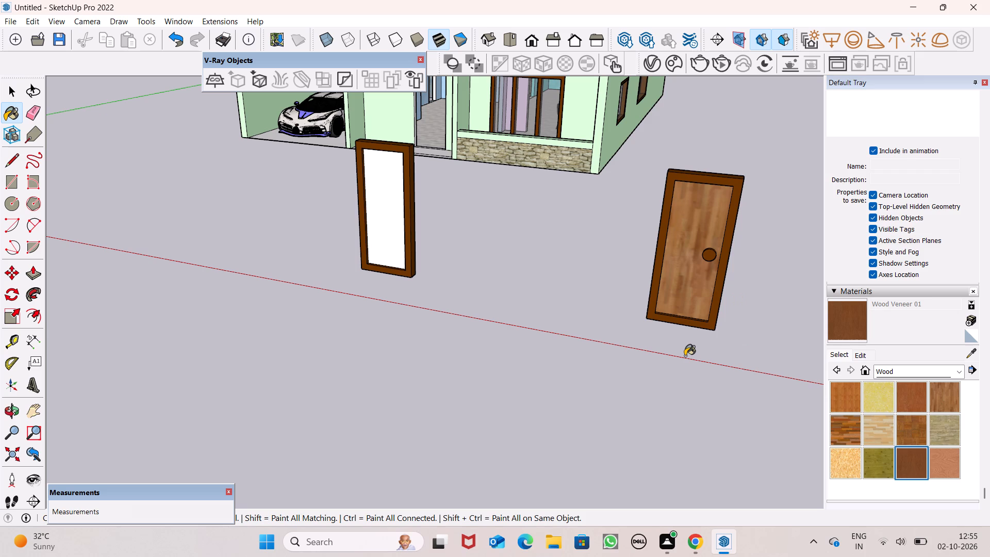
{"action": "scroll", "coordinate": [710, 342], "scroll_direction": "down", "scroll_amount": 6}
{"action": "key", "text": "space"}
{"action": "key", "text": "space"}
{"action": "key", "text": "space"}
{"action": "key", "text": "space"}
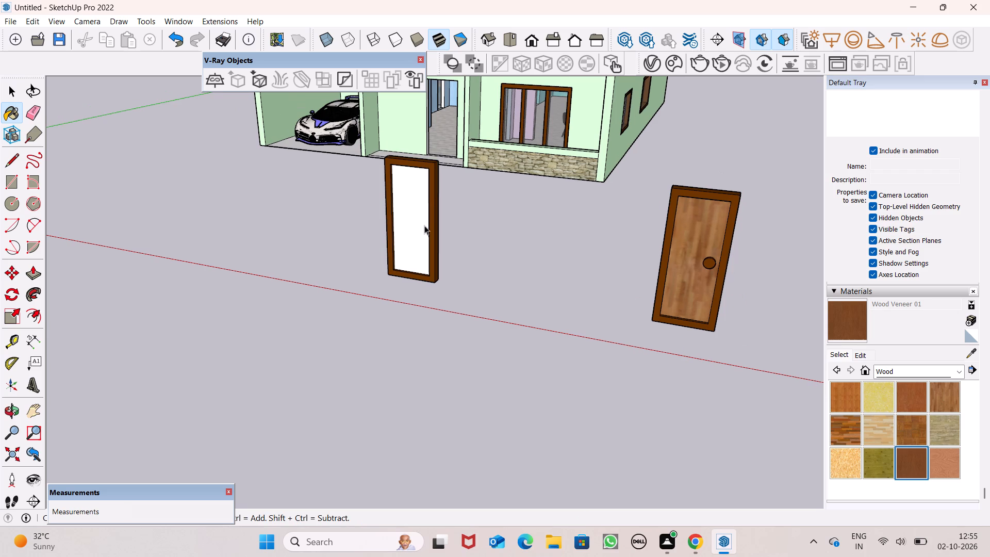
Paint the white centre of the panel without a knob with Translucent Glass Gray from the Glass and Mirrors collection.
{"action": "scroll", "coordinate": [444, 228], "scroll_direction": "down", "scroll_amount": 6}
{"action": "middle_click_drag", "start_coordinate": [447, 275], "coordinate": [536, 285]}
{"action": "scroll", "coordinate": [492, 242], "scroll_direction": "up", "scroll_amount": 7}
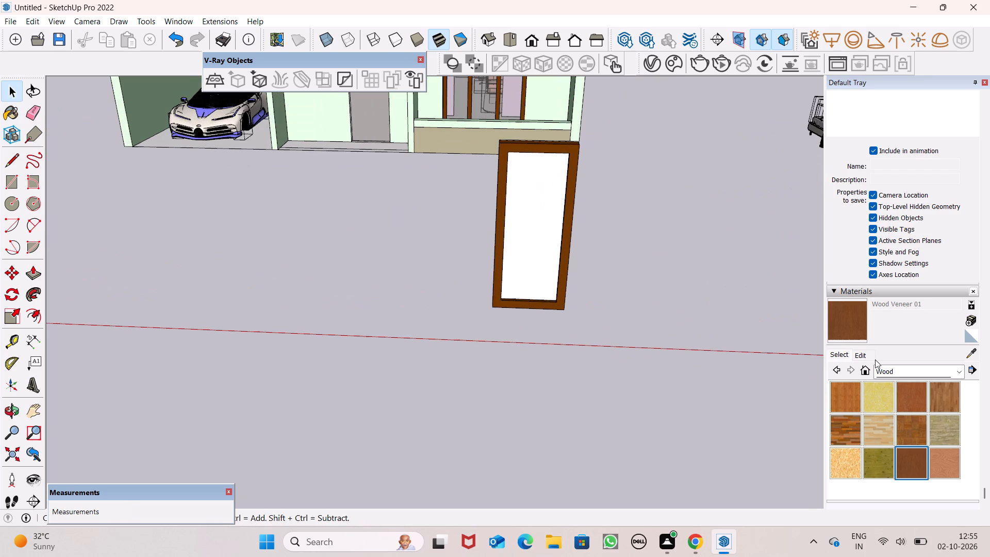
{"action": "scroll", "coordinate": [652, 287], "scroll_direction": "down", "scroll_amount": 7}
{"action": "left_click", "coordinate": [952, 371]}
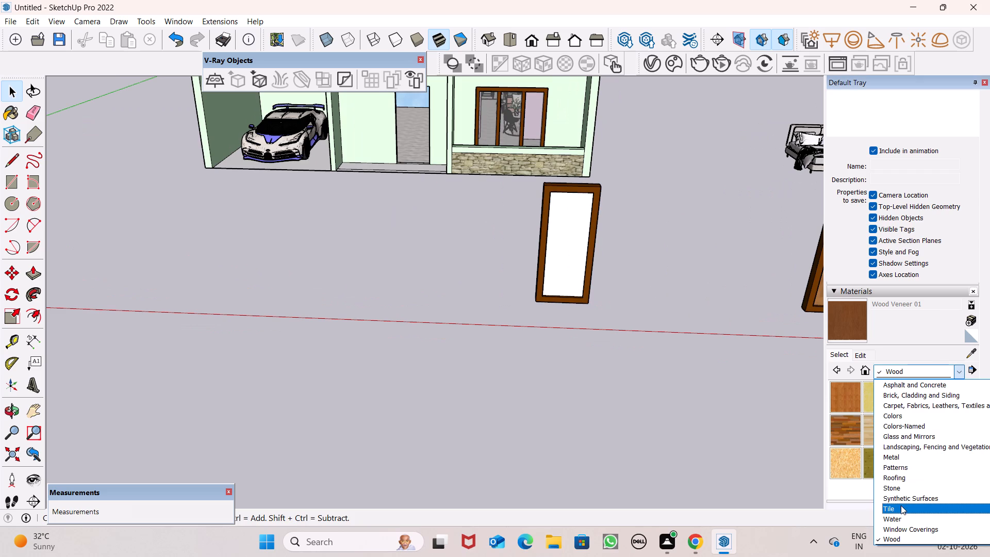
{"action": "left_click", "coordinate": [910, 434]}
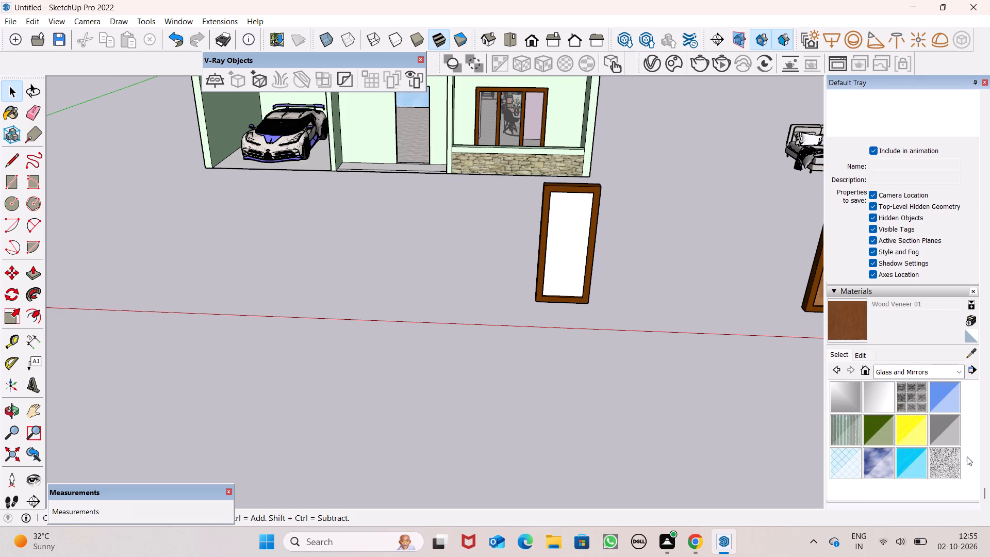
{"action": "double_click", "coordinate": [942, 427]}
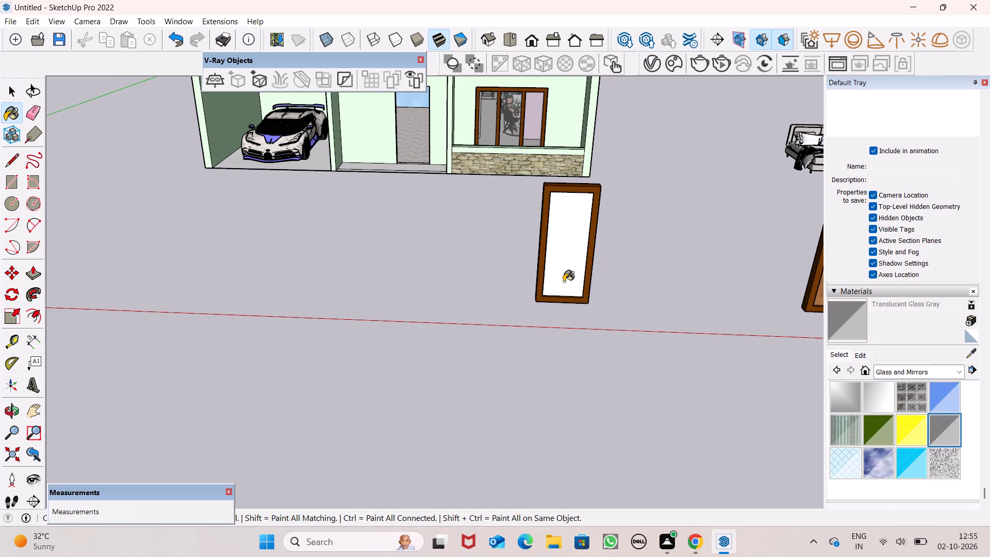
{"action": "left_click", "coordinate": [564, 282]}
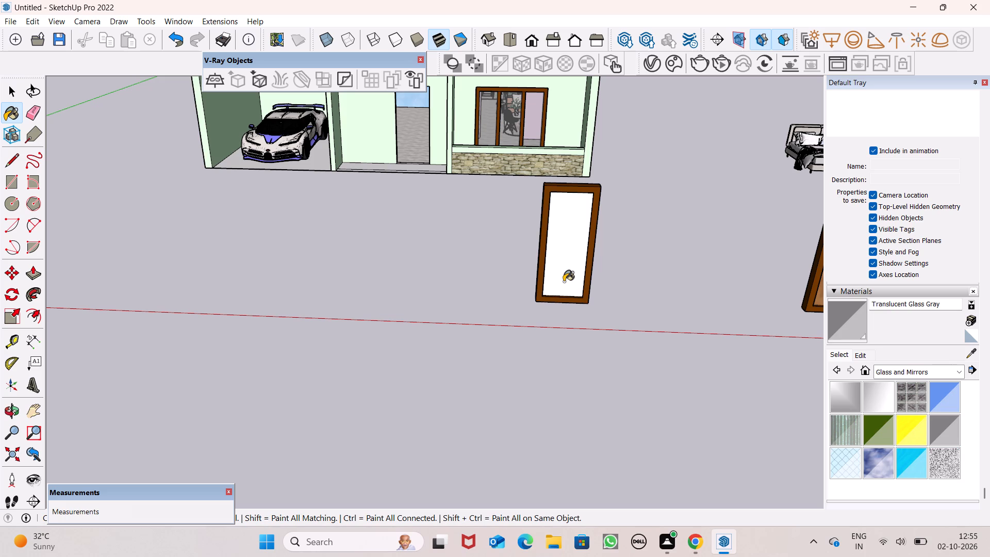
{"action": "left_click", "coordinate": [564, 282]}
{"action": "key", "text": "space"}
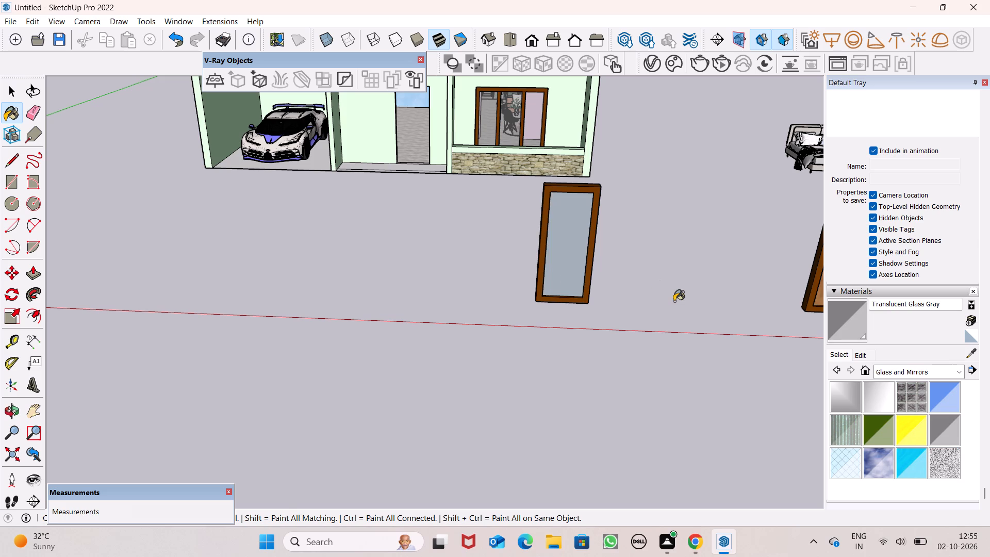
{"action": "key", "text": "space"}
{"action": "key", "text": "space"}
Examine the front and back of both framed door panels from several angles.
{"action": "scroll", "coordinate": [631, 256], "scroll_direction": "up", "scroll_amount": 3}
{"action": "middle_click_drag", "start_coordinate": [639, 256], "coordinate": [590, 189]}
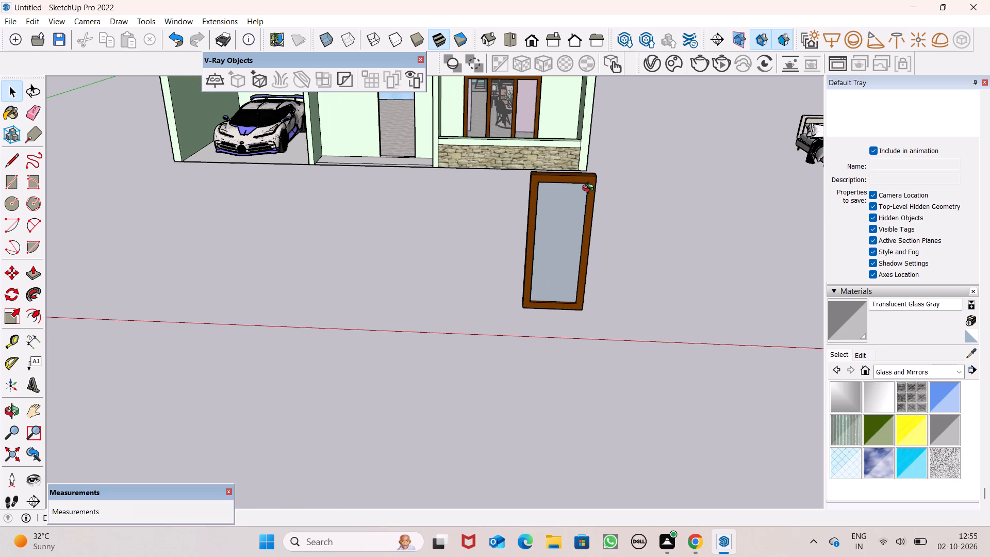
{"action": "middle_click_drag", "start_coordinate": [590, 189], "coordinate": [599, 259]}
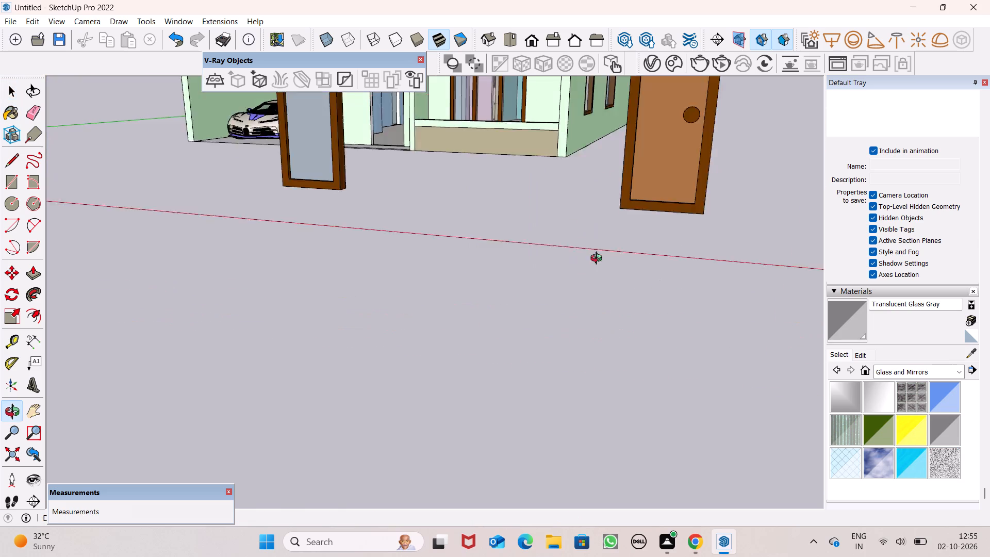
{"action": "middle_click_drag", "start_coordinate": [599, 259], "coordinate": [626, 282]}
{"action": "scroll", "coordinate": [635, 289], "scroll_direction": "down", "scroll_amount": 11}
{"action": "scroll", "coordinate": [596, 282], "scroll_direction": "up", "scroll_amount": 4}
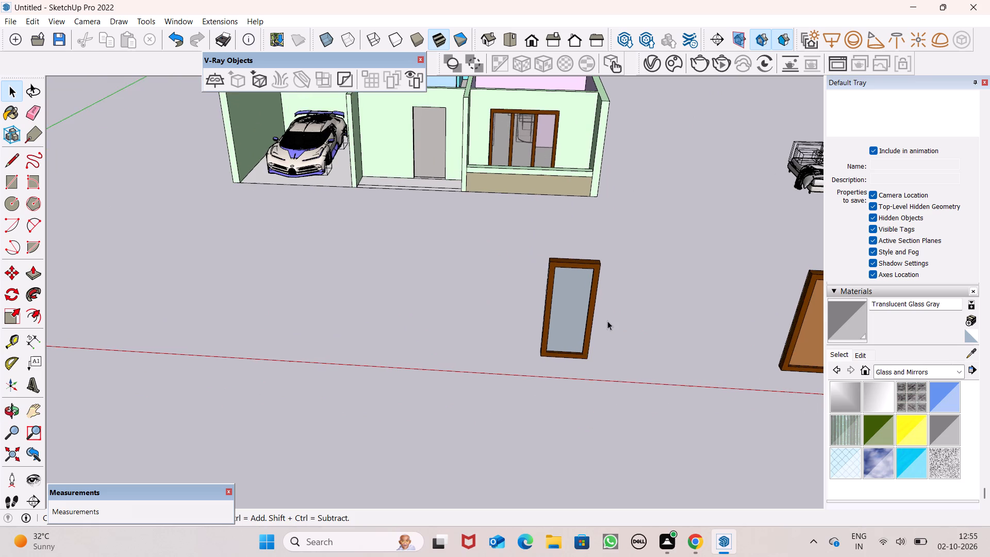
{"action": "middle_click_drag", "start_coordinate": [607, 321], "coordinate": [808, 285]}
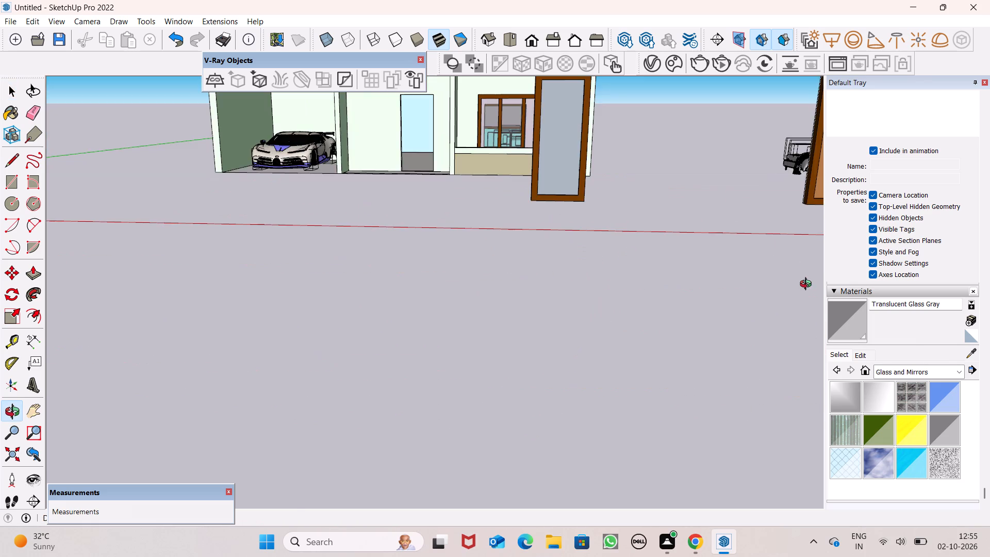
{"action": "middle_click_drag", "start_coordinate": [808, 285], "coordinate": [989, 323]}
{"action": "scroll", "coordinate": [793, 193], "scroll_direction": "up", "scroll_amount": 3}
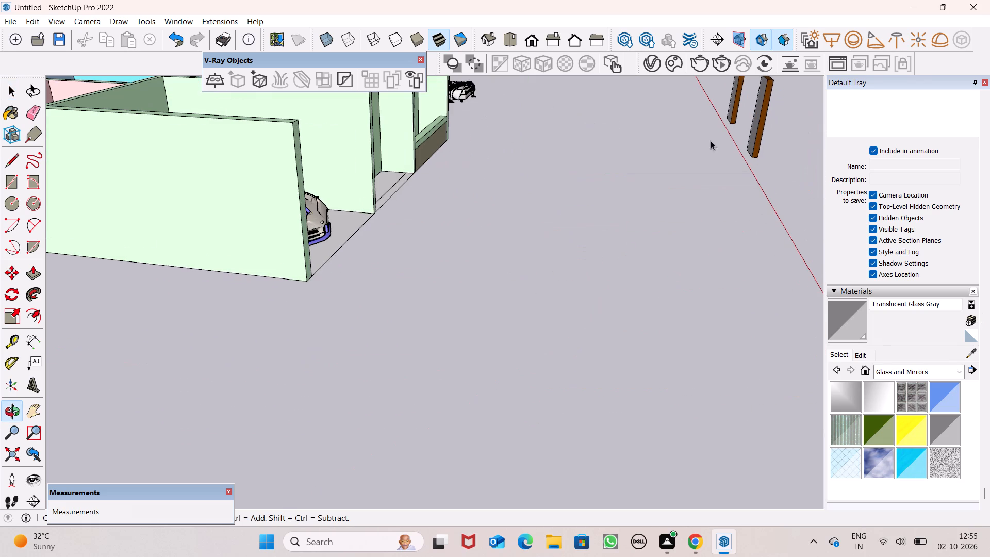
{"action": "scroll", "coordinate": [707, 142], "scroll_direction": "down", "scroll_amount": 6}
{"action": "scroll", "coordinate": [722, 100], "scroll_direction": "up", "scroll_amount": 9}
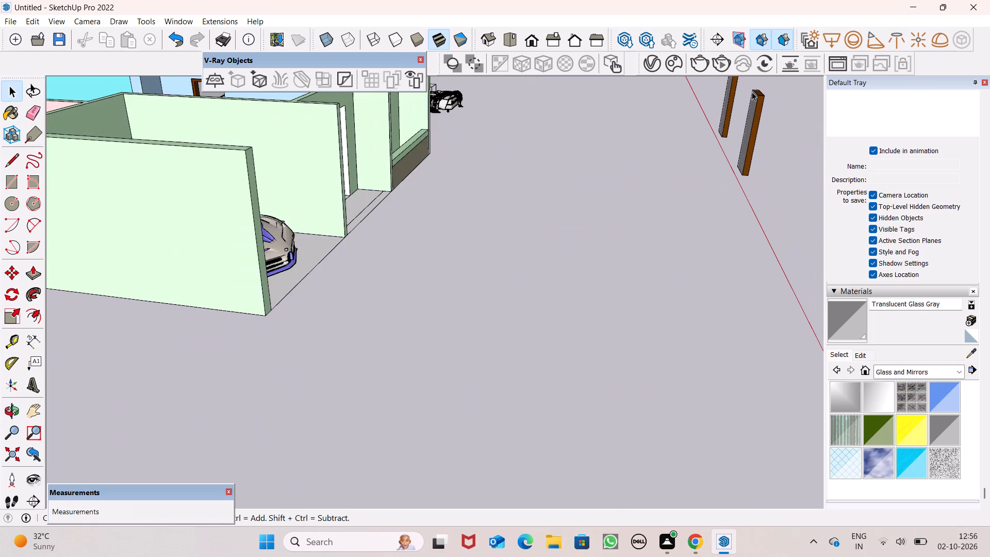
{"action": "scroll", "coordinate": [750, 92], "scroll_direction": "up", "scroll_amount": 17}
{"action": "middle_click_drag", "start_coordinate": [765, 133], "coordinate": [884, 165]}
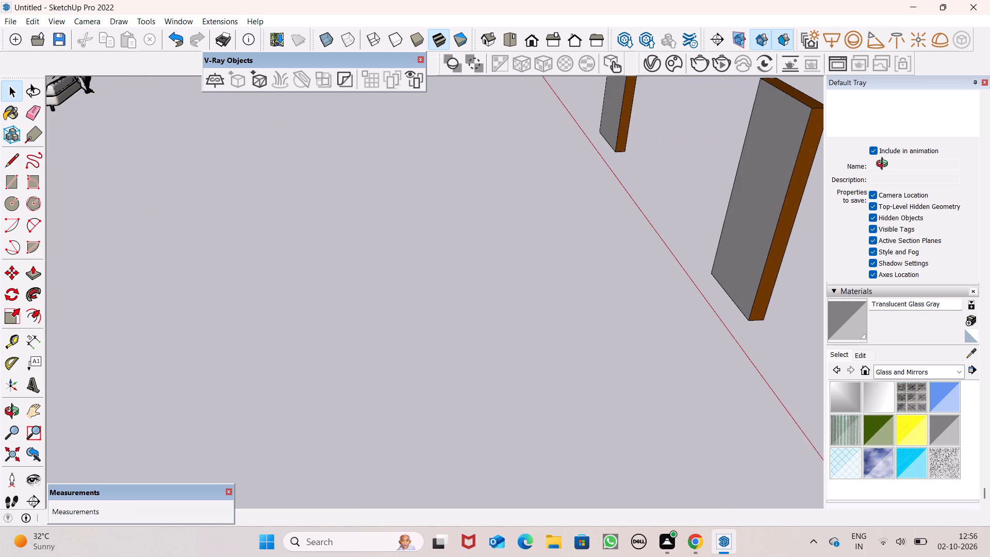
{"action": "middle_click_drag", "start_coordinate": [884, 165], "coordinate": [537, 200]}
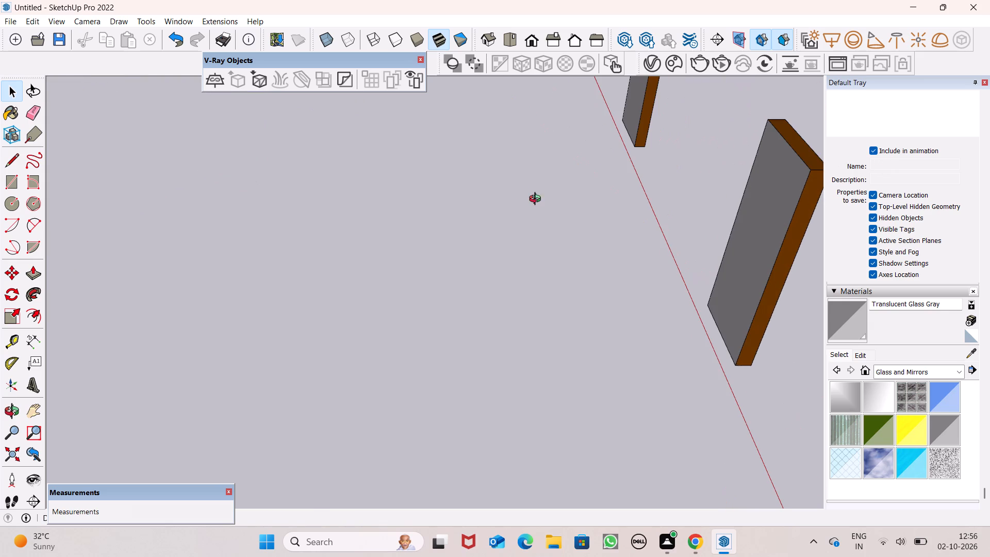
{"action": "middle_click_drag", "start_coordinate": [537, 200], "coordinate": [523, 191]}
{"action": "scroll", "coordinate": [522, 186], "scroll_direction": "down", "scroll_amount": 15}
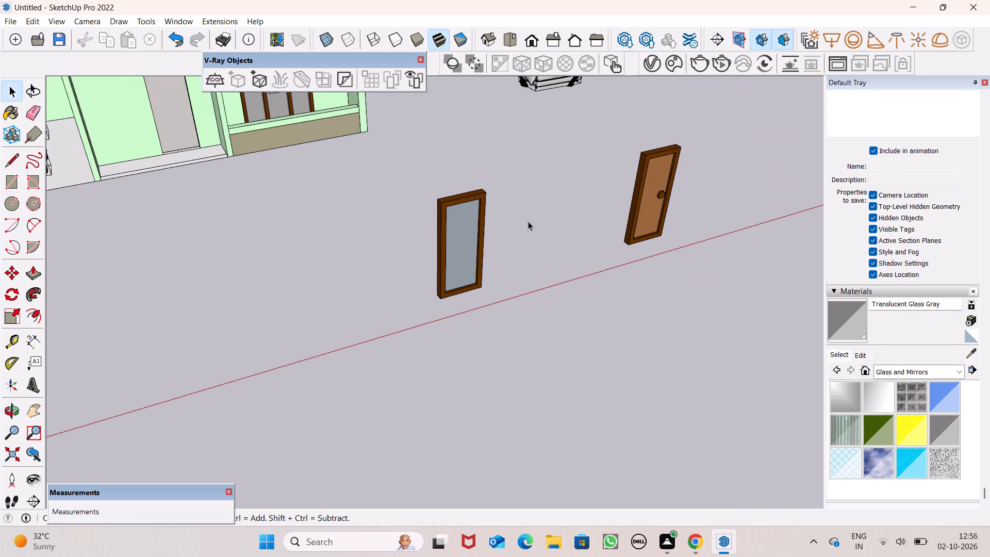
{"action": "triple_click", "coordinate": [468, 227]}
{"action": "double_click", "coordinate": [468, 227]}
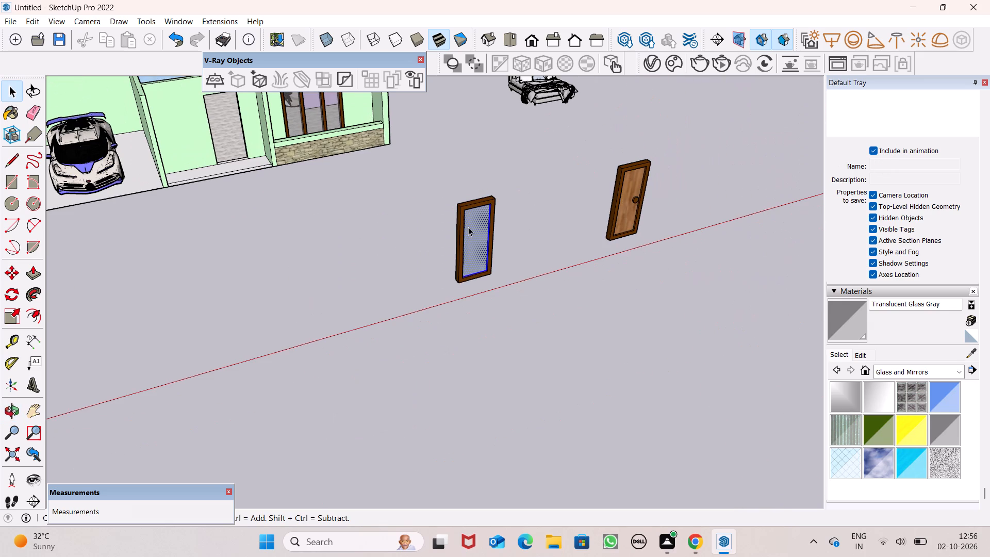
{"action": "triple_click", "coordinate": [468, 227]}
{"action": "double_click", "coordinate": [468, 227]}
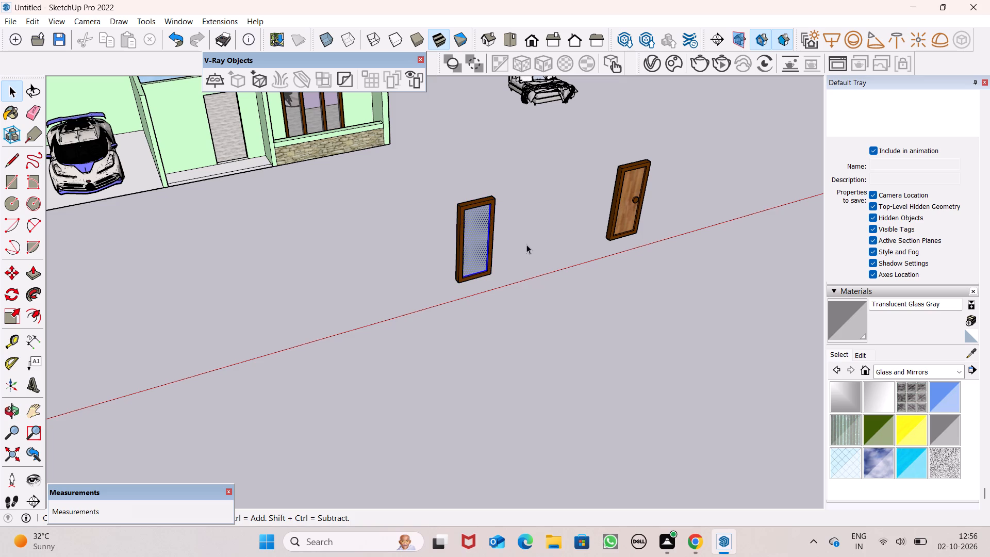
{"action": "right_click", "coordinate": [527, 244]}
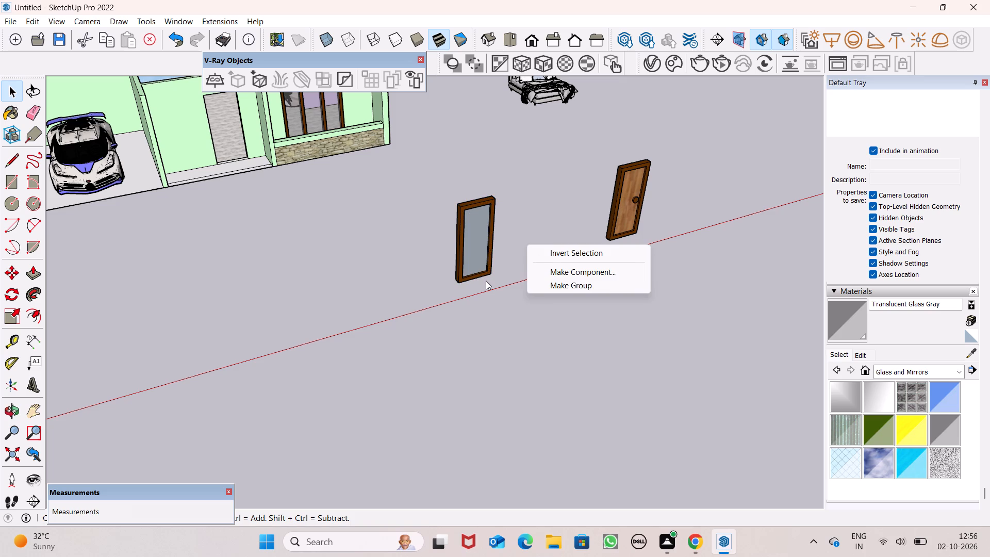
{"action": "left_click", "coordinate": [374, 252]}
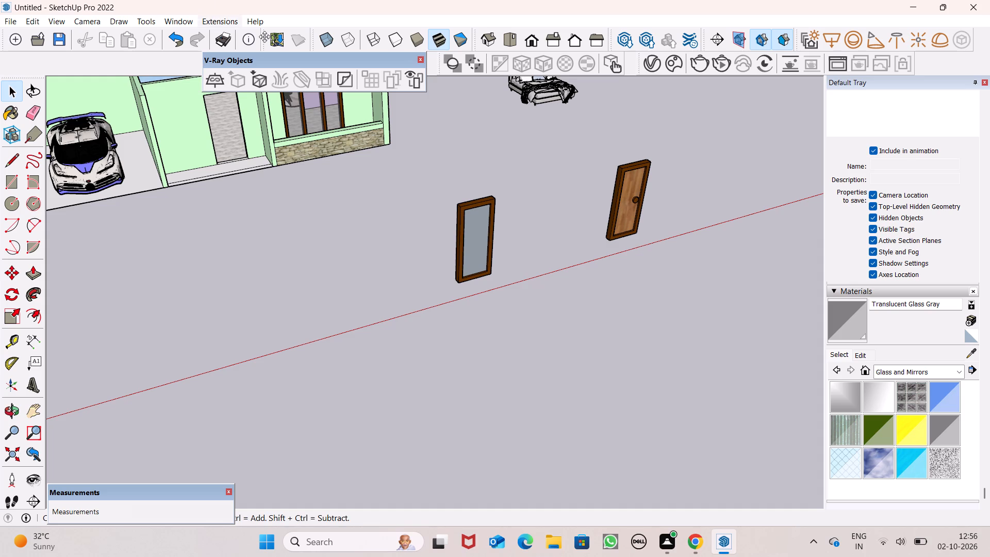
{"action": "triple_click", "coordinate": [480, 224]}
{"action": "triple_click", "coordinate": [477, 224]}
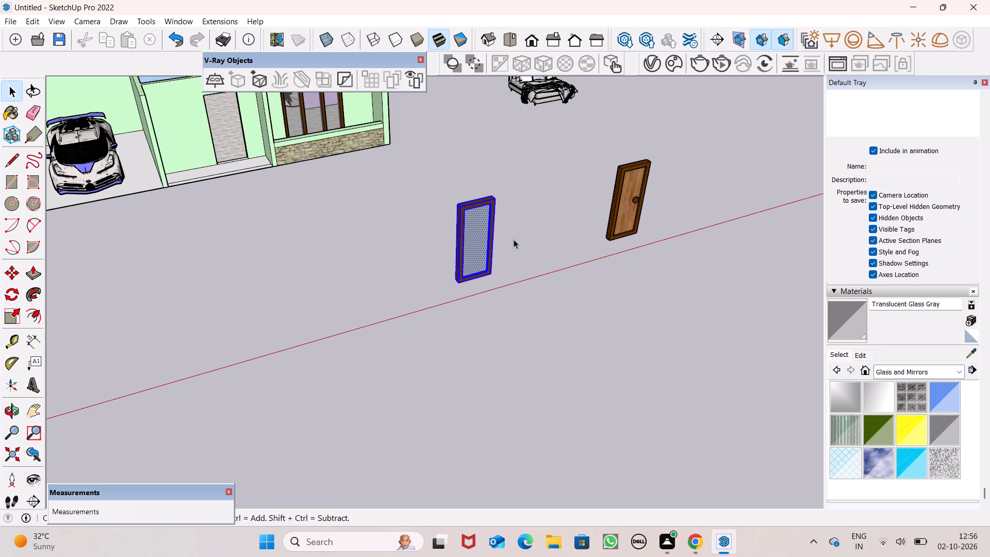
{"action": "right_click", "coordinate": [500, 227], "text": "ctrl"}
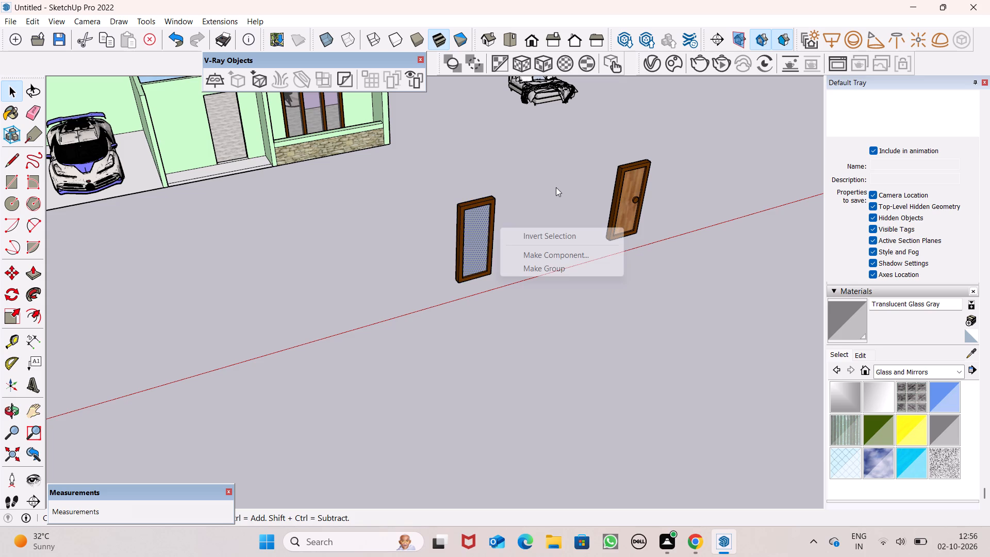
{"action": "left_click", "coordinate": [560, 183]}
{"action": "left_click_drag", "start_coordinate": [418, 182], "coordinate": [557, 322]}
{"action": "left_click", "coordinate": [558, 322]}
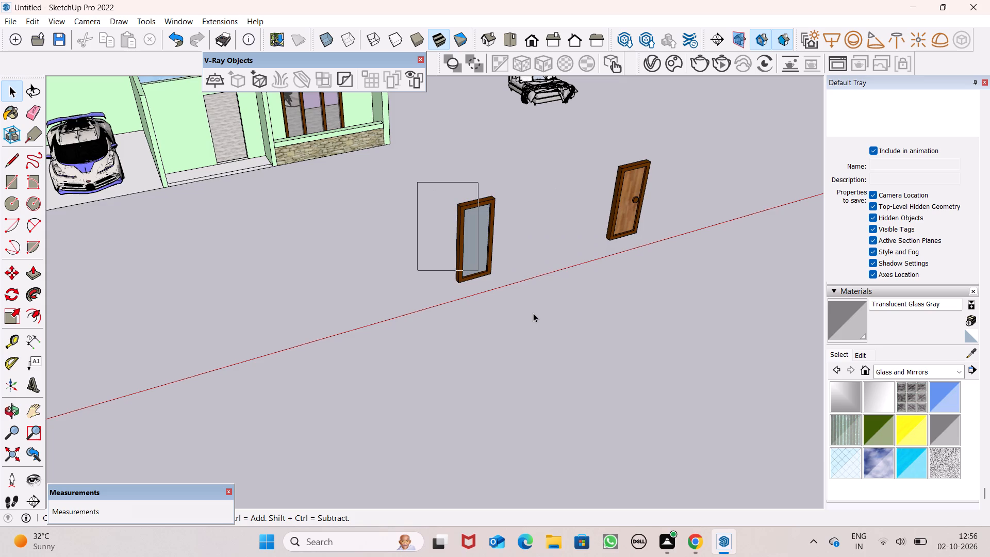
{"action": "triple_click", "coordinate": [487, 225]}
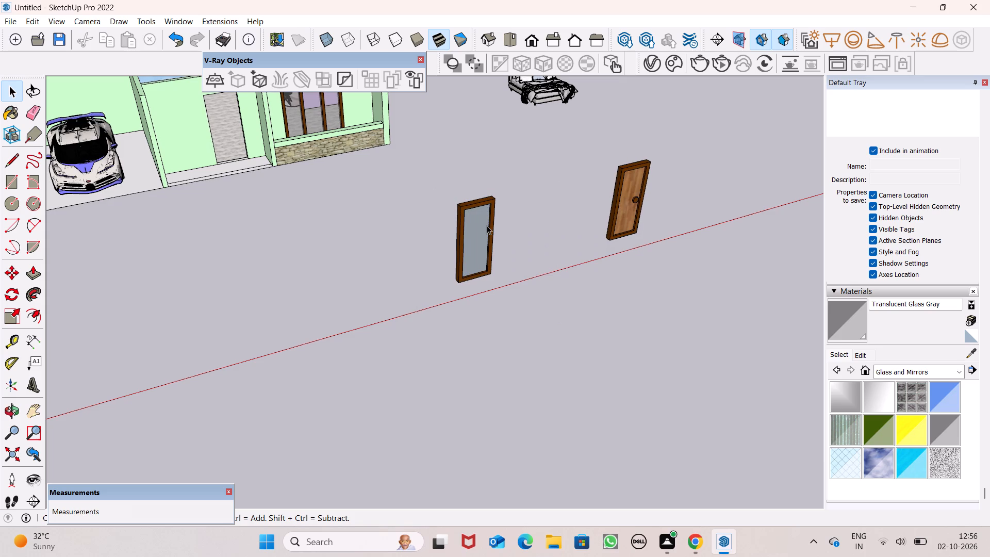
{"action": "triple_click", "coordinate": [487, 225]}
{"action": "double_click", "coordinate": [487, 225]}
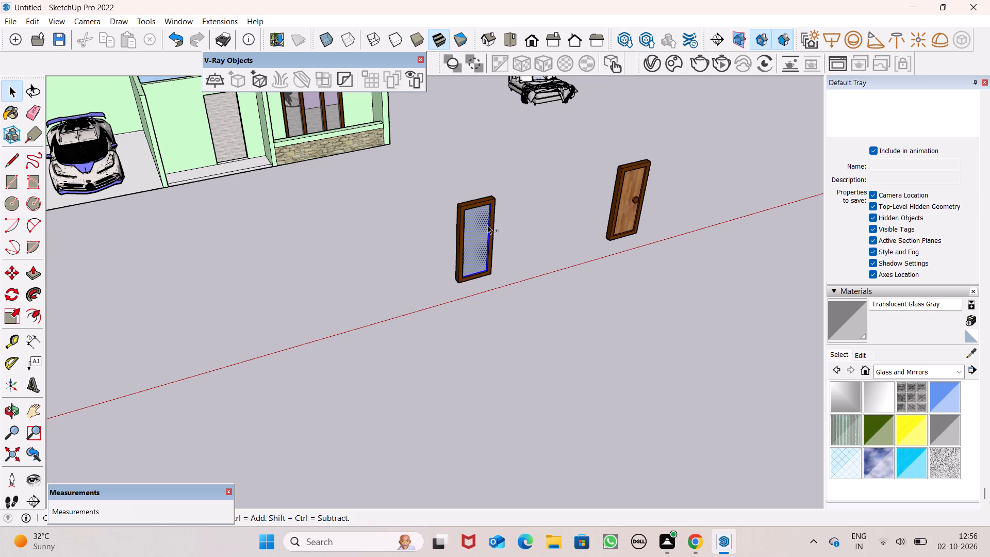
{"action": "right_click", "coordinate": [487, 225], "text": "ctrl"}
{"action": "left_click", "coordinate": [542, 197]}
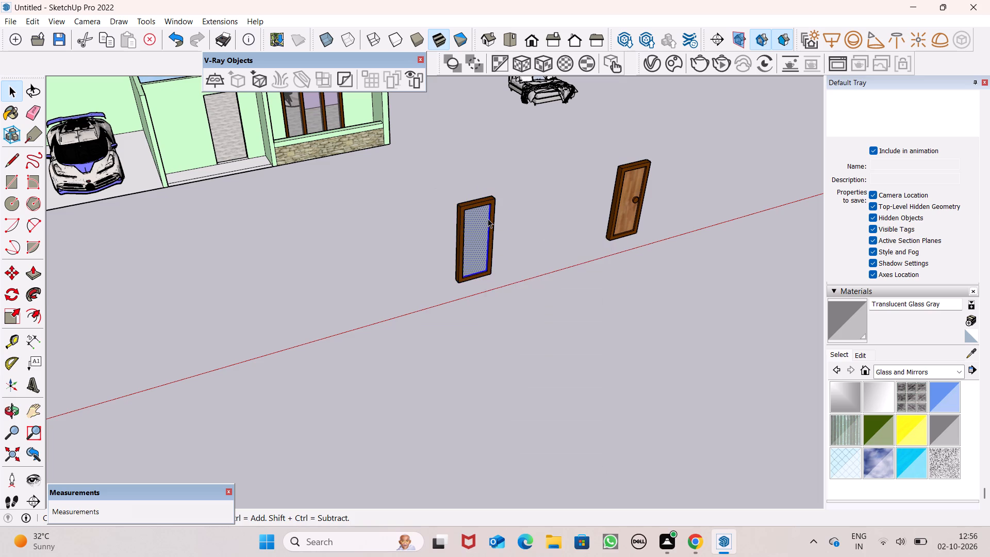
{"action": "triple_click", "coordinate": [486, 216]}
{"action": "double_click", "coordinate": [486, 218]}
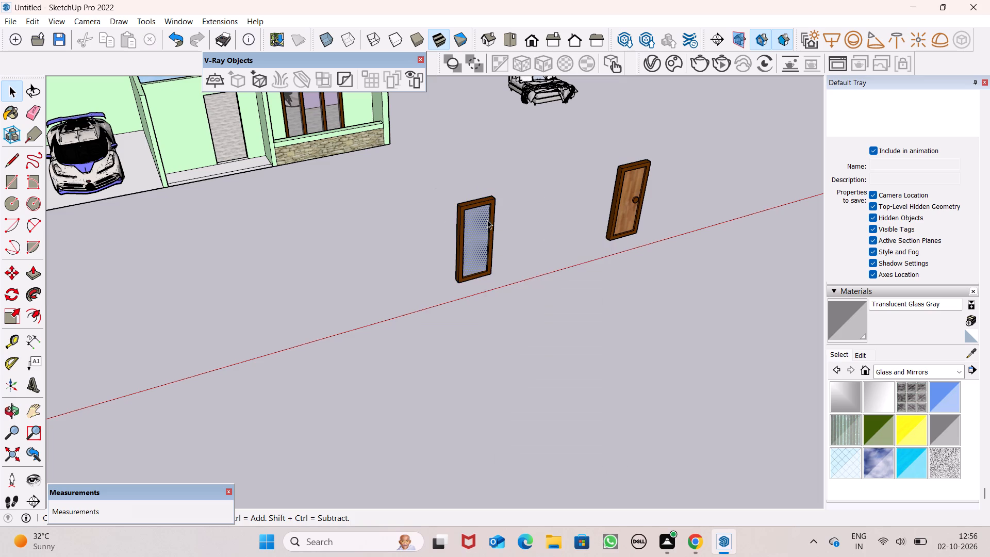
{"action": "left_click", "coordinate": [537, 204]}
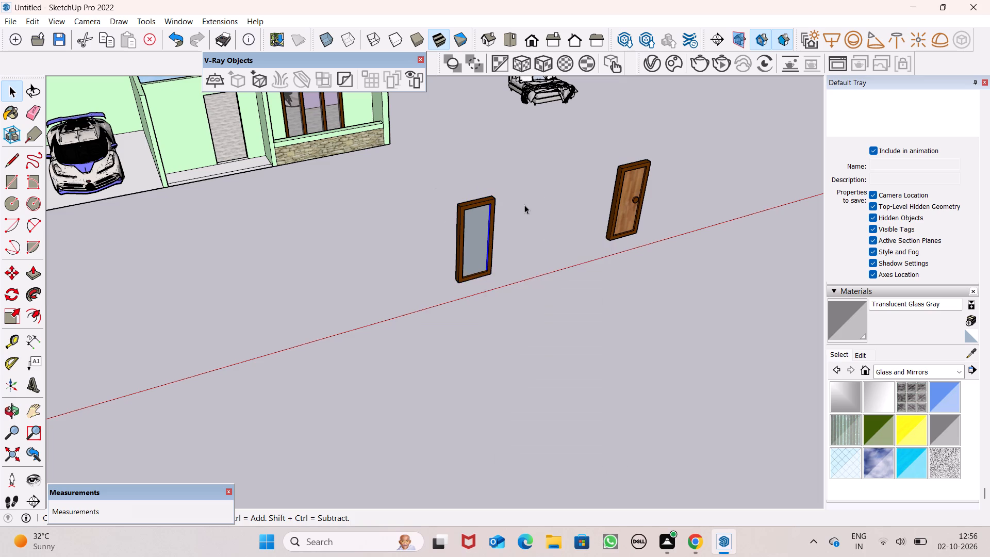
Select all connected geometry of the brown-framed glass door and make it a group.
{"action": "middle_click_drag", "start_coordinate": [598, 232], "coordinate": [477, 223]}
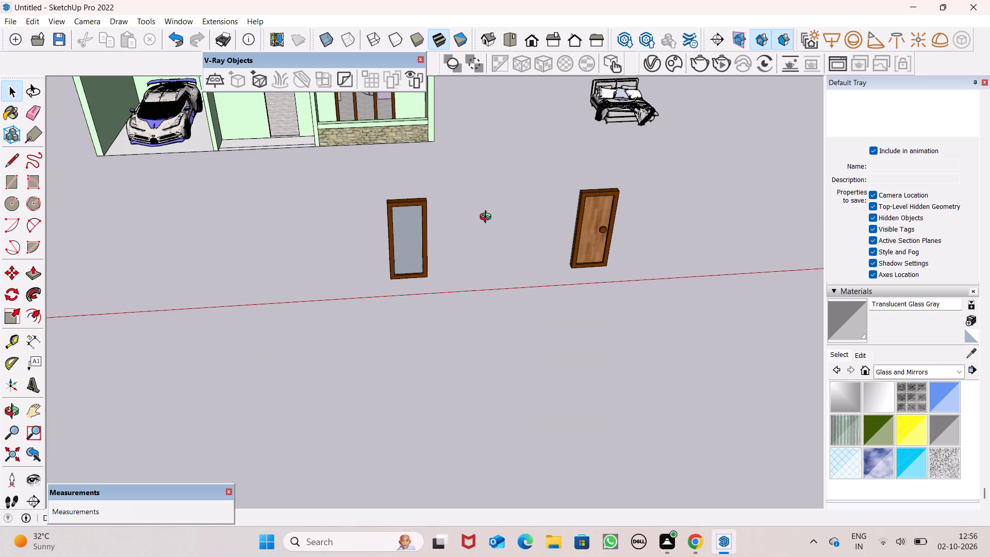
{"action": "scroll", "coordinate": [450, 249], "scroll_direction": "up", "scroll_amount": 5}
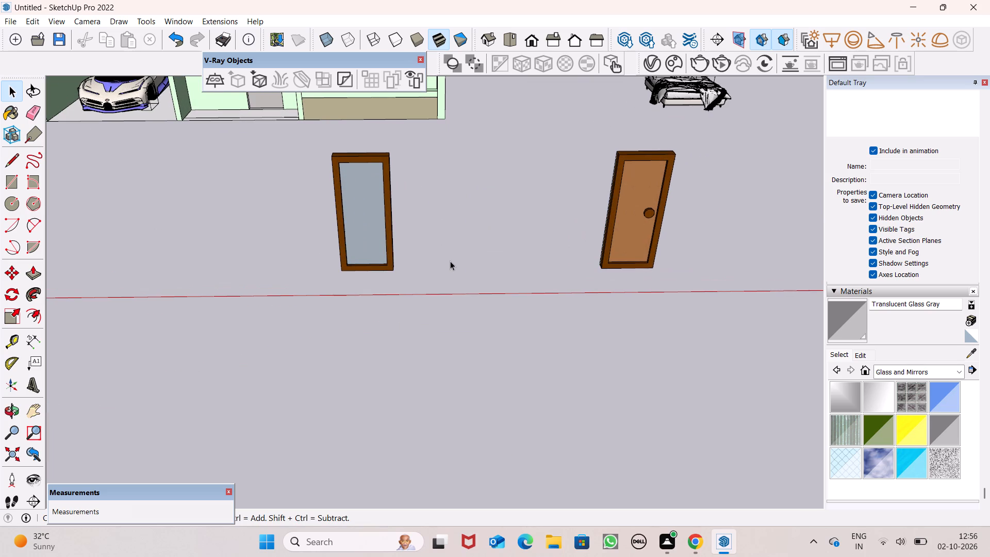
{"action": "triple_click", "coordinate": [378, 194]}
{"action": "left_click", "coordinate": [378, 194]}
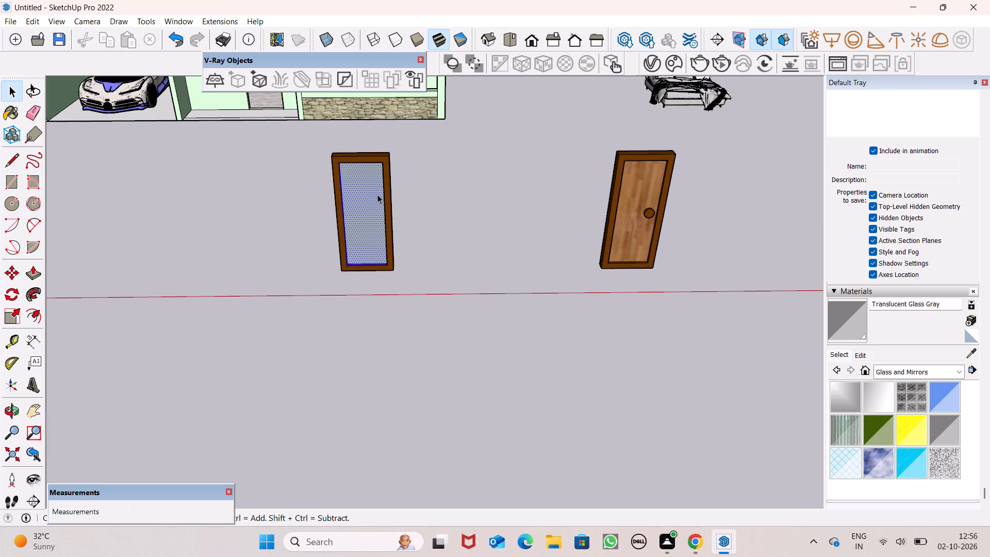
{"action": "double_click", "coordinate": [377, 194]}
{"action": "triple_click", "coordinate": [377, 194]}
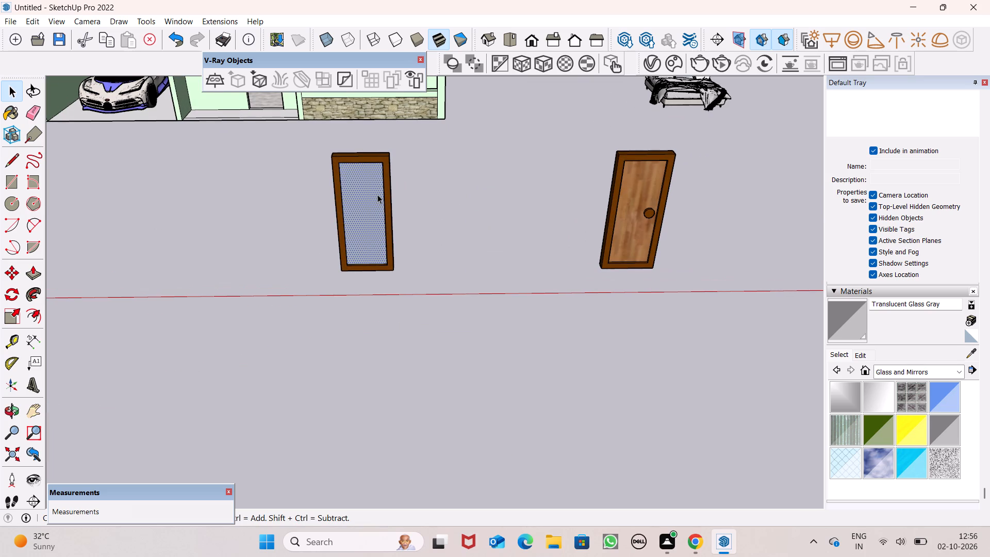
{"action": "right_click", "coordinate": [377, 194], "text": "ctrl"}
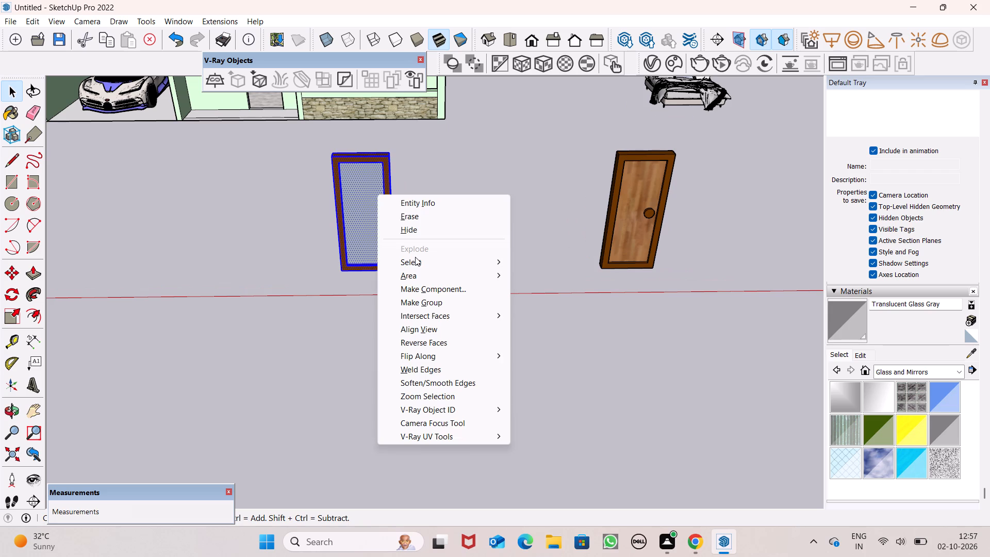
{"action": "left_click", "coordinate": [440, 305], "text": "ctrl"}
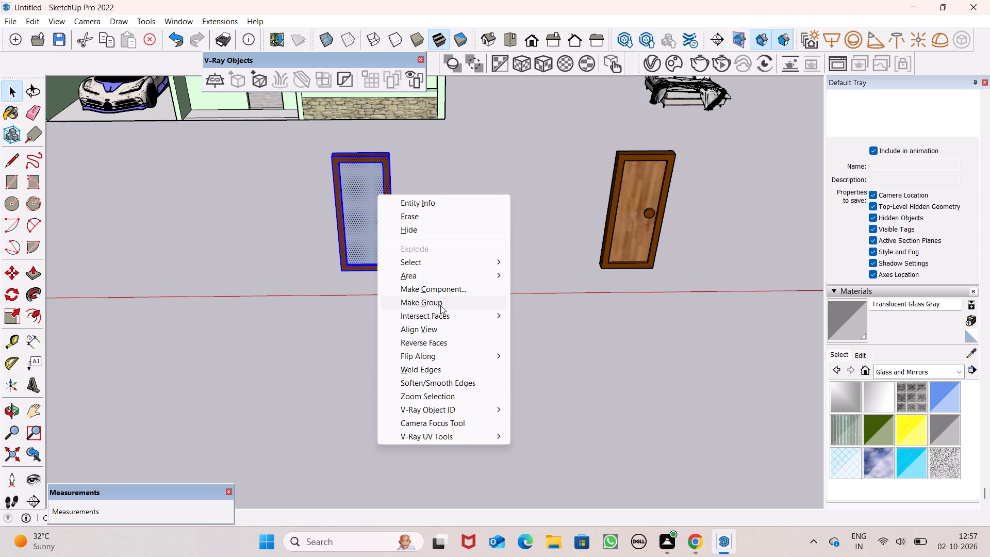
Move the glass door group from the open ground to the front of the house's entrance doorway.
{"action": "scroll", "coordinate": [452, 253], "scroll_direction": "down", "scroll_amount": 1}
{"action": "scroll", "coordinate": [498, 288], "scroll_direction": "down", "scroll_amount": 18}
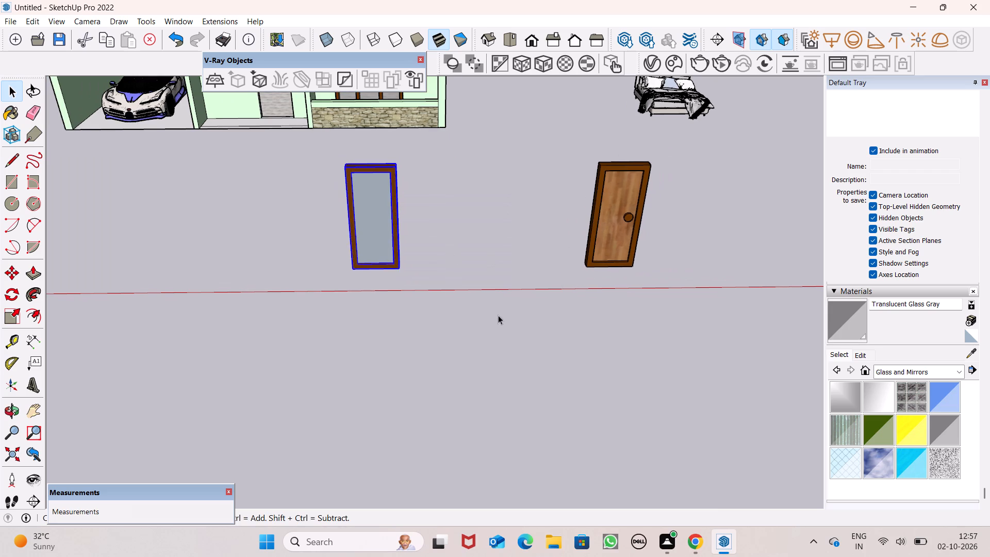
{"action": "scroll", "coordinate": [501, 366], "scroll_direction": "down", "scroll_amount": 5}
{"action": "key", "text": "m"}
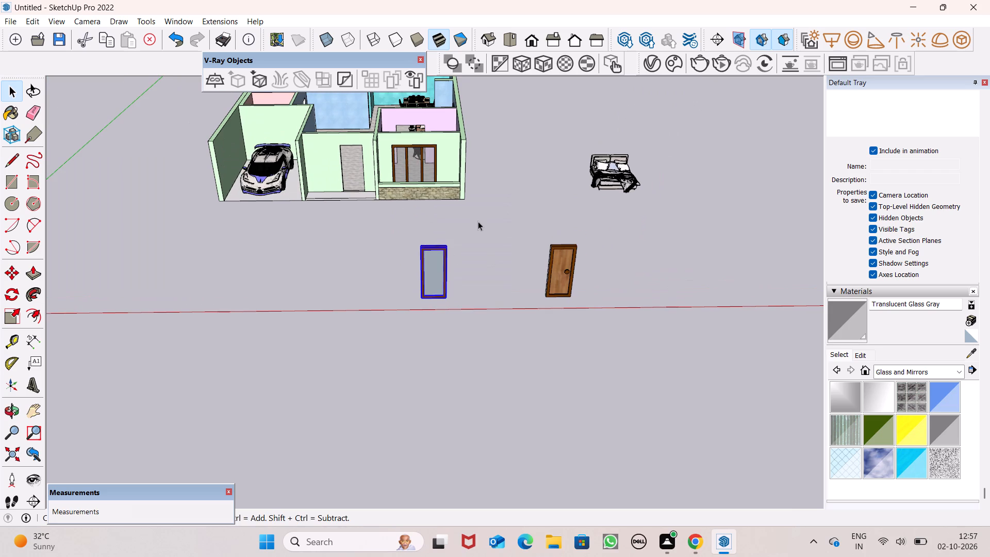
{"action": "key", "text": "Return"}
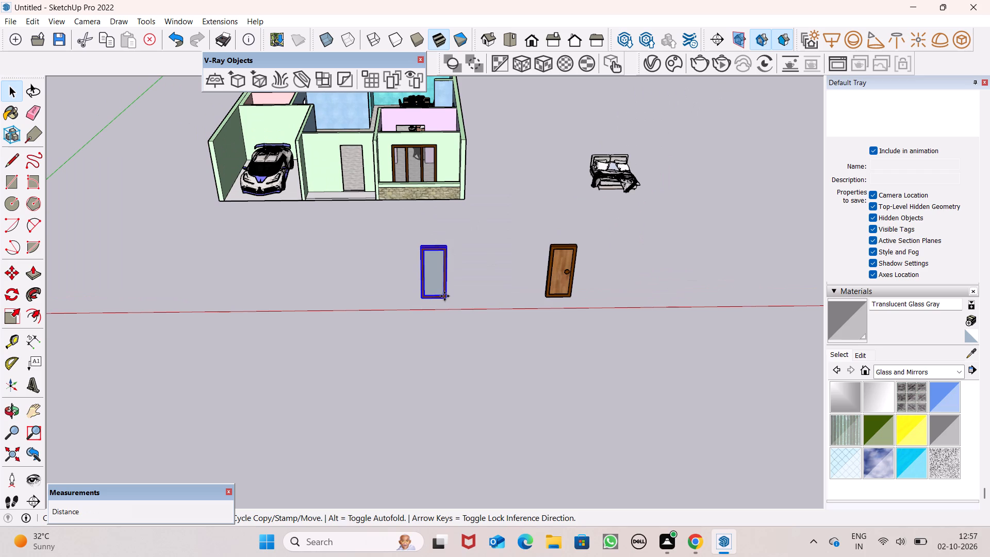
{"action": "left_click_drag", "start_coordinate": [447, 299], "coordinate": [353, 177]}
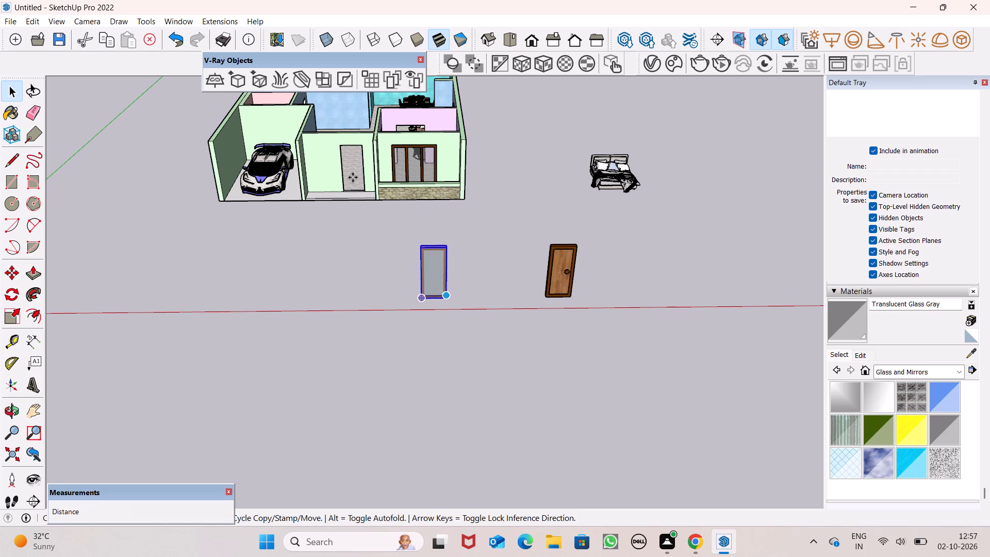
{"action": "left_click_drag", "start_coordinate": [353, 177], "coordinate": [375, 206]}
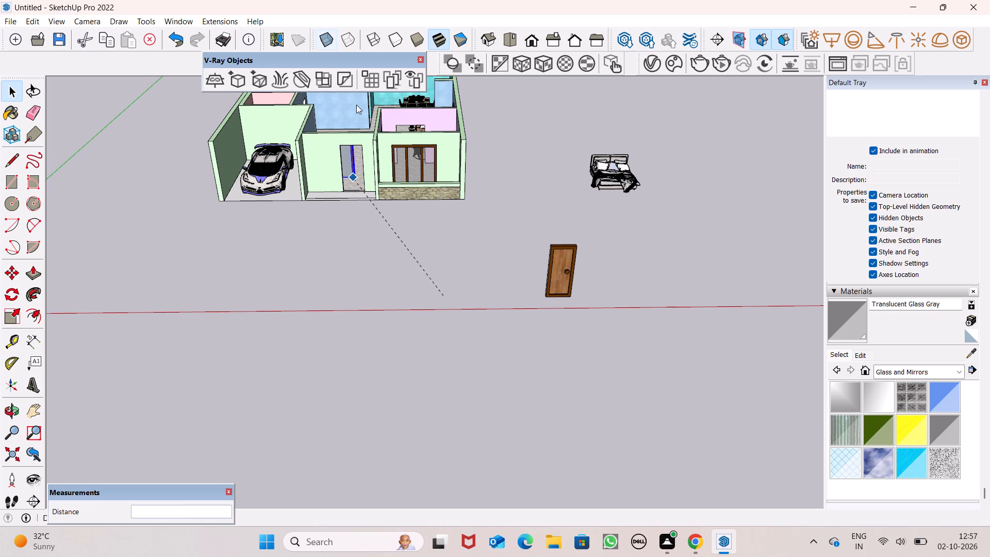
Move the glass door by its upper left frame corner closer to the entrance doorway's upper left corner.
{"action": "scroll", "coordinate": [343, 88], "scroll_direction": "up", "scroll_amount": 14}
{"action": "scroll", "coordinate": [354, 121], "scroll_direction": "up", "scroll_amount": 7}
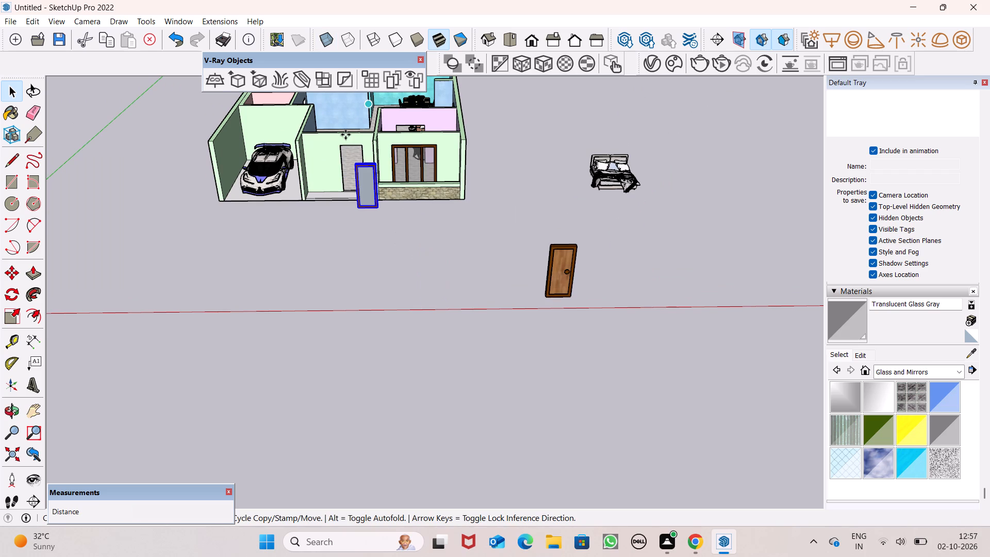
{"action": "scroll", "coordinate": [312, 116], "scroll_direction": "up", "scroll_amount": 8}
{"action": "scroll", "coordinate": [368, 169], "scroll_direction": "up", "scroll_amount": 9}
{"action": "scroll", "coordinate": [321, 127], "scroll_direction": "up", "scroll_amount": 4}
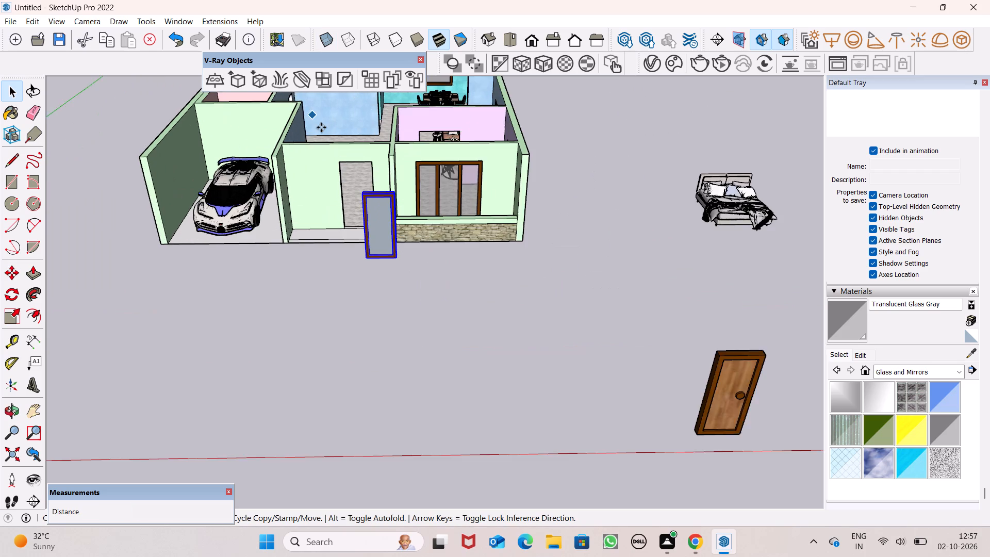
{"action": "scroll", "coordinate": [321, 127], "scroll_direction": "up", "scroll_amount": 11}
{"action": "scroll", "coordinate": [357, 170], "scroll_direction": "up", "scroll_amount": 4}
{"action": "scroll", "coordinate": [357, 171], "scroll_direction": "down", "scroll_amount": 1}
{"action": "scroll", "coordinate": [357, 171], "scroll_direction": "up", "scroll_amount": 3}
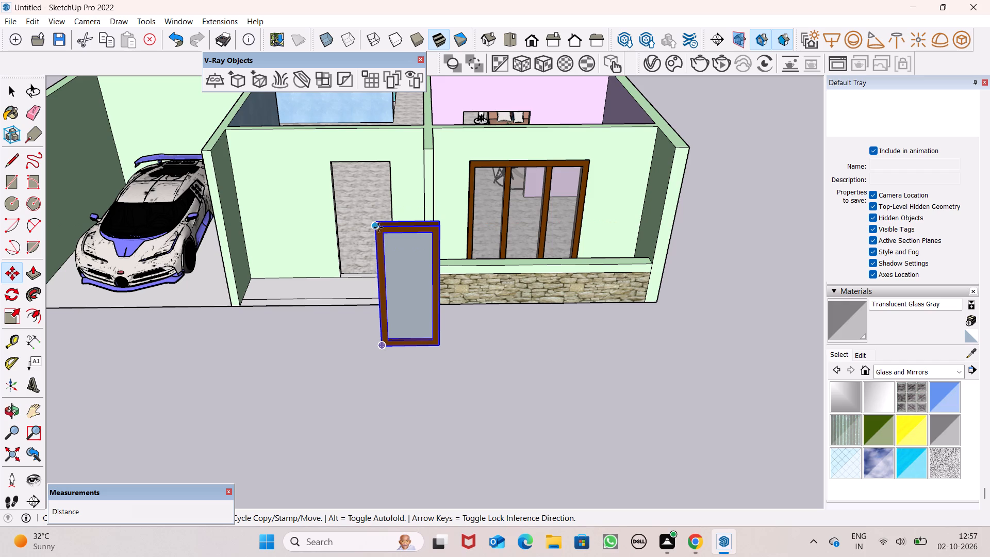
{"action": "left_click_drag", "start_coordinate": [376, 227], "coordinate": [337, 171]}
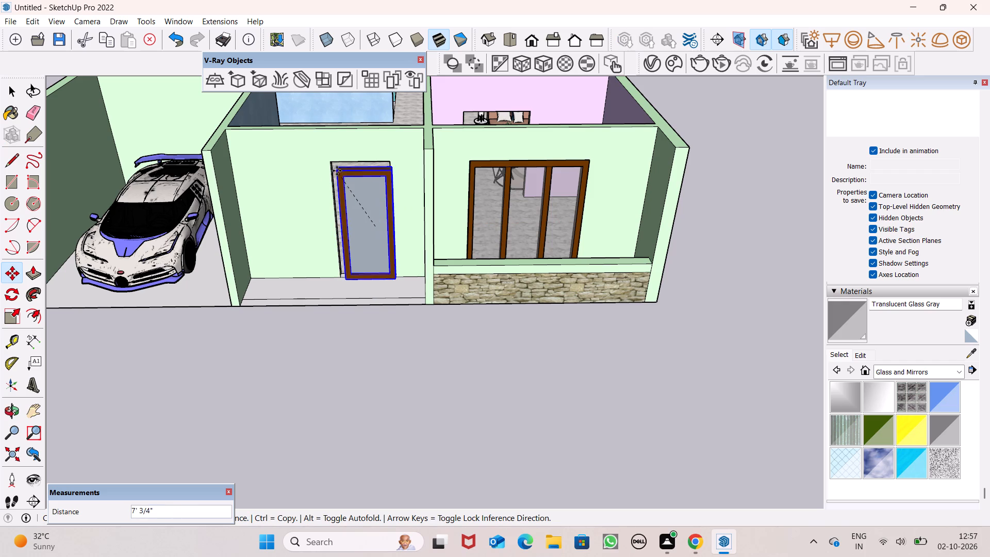
{"action": "left_click_drag", "start_coordinate": [337, 171], "coordinate": [341, 173]}
Move the glass door by its lower left corner about 3' 8 11/16" onto the base of the entrance doorway.
{"action": "scroll", "coordinate": [291, 163], "scroll_direction": "up", "scroll_amount": 5}
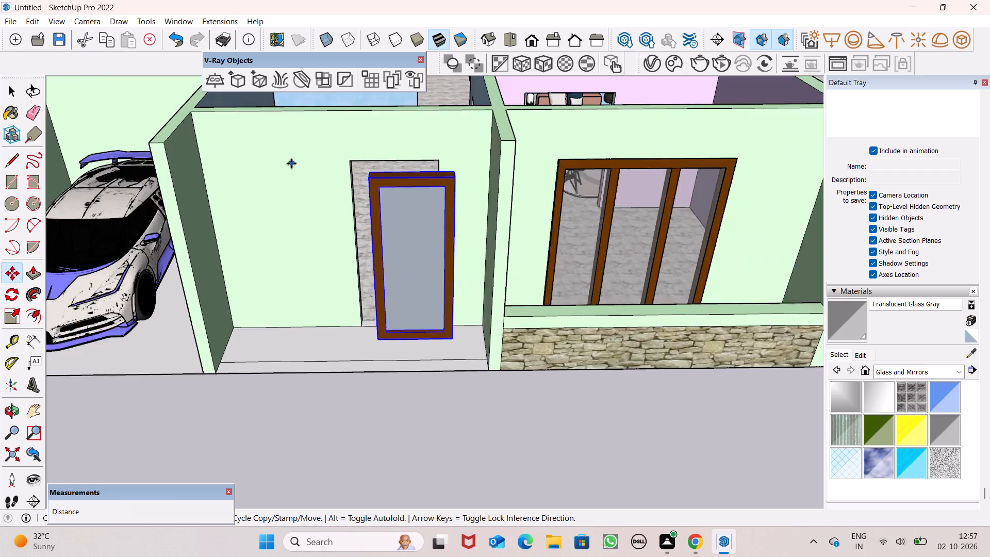
{"action": "scroll", "coordinate": [291, 163], "scroll_direction": "up", "scroll_amount": 4}
{"action": "scroll", "coordinate": [345, 297], "scroll_direction": "up", "scroll_amount": 8}
{"action": "scroll", "coordinate": [440, 329], "scroll_direction": "down", "scroll_amount": 7}
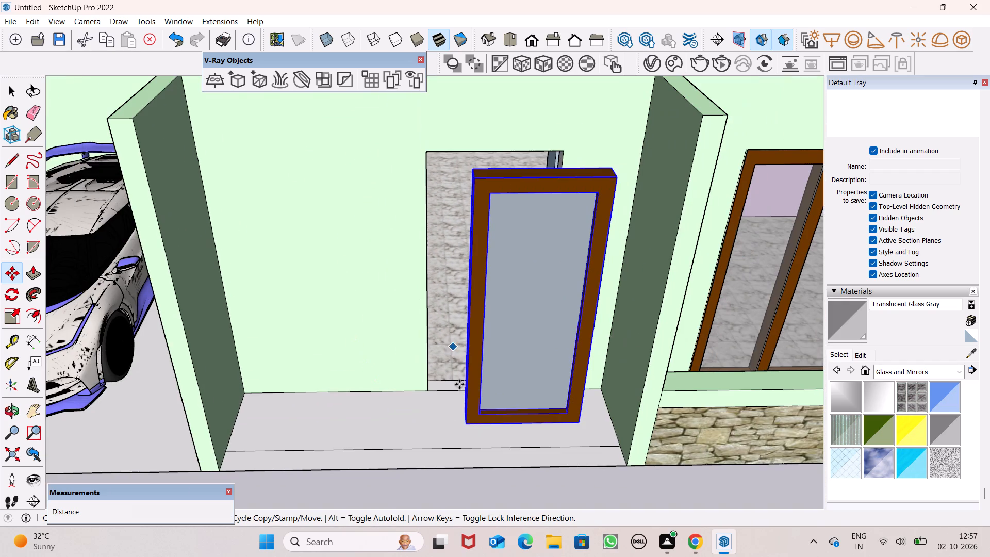
{"action": "left_click_drag", "start_coordinate": [463, 422], "coordinate": [453, 385]}
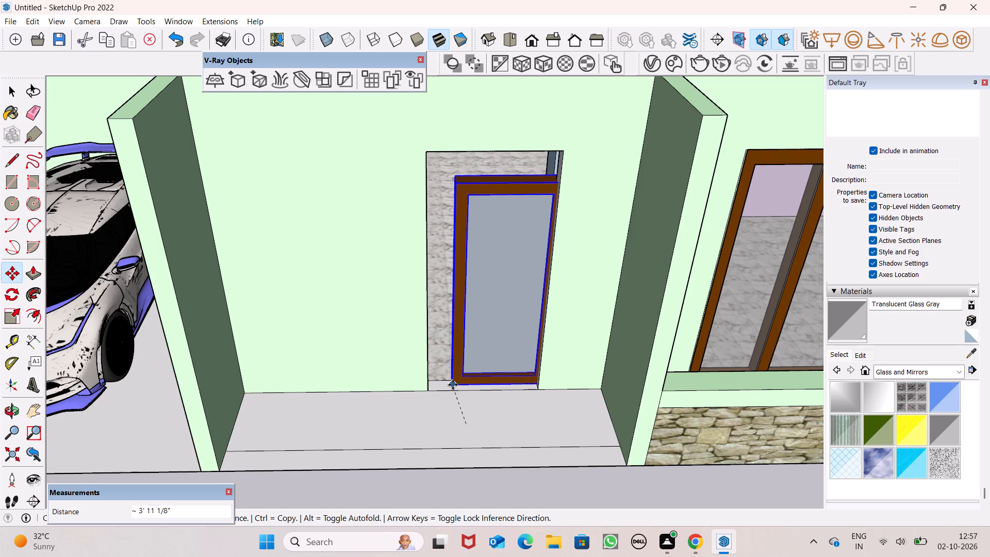
{"action": "left_click_drag", "start_coordinate": [453, 385], "coordinate": [439, 390]}
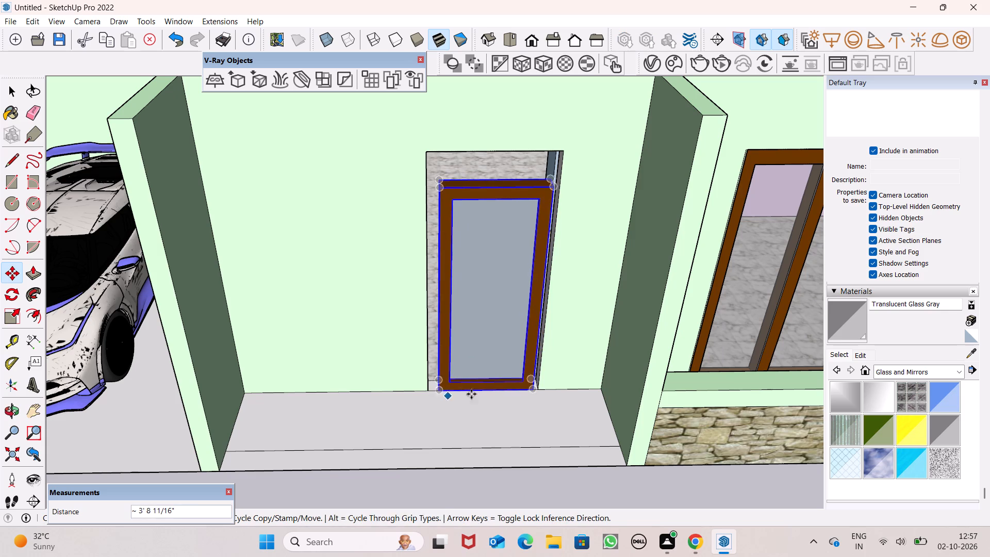
Move the glass door about 1 15/16" so its lower right corner meets the doorway's lower right corner.
{"action": "scroll", "coordinate": [546, 386], "scroll_direction": "up", "scroll_amount": 15}
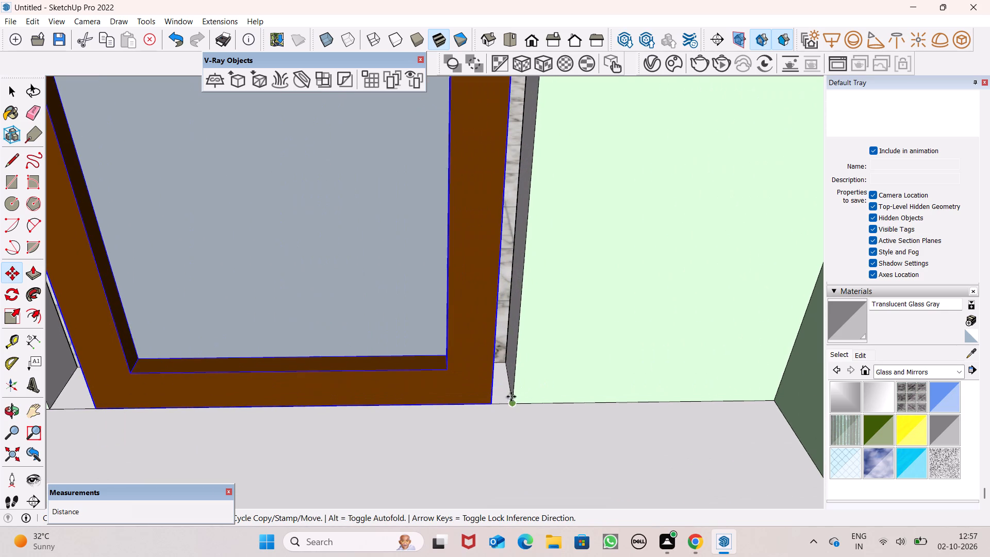
{"action": "left_click_drag", "start_coordinate": [493, 401], "coordinate": [516, 397]}
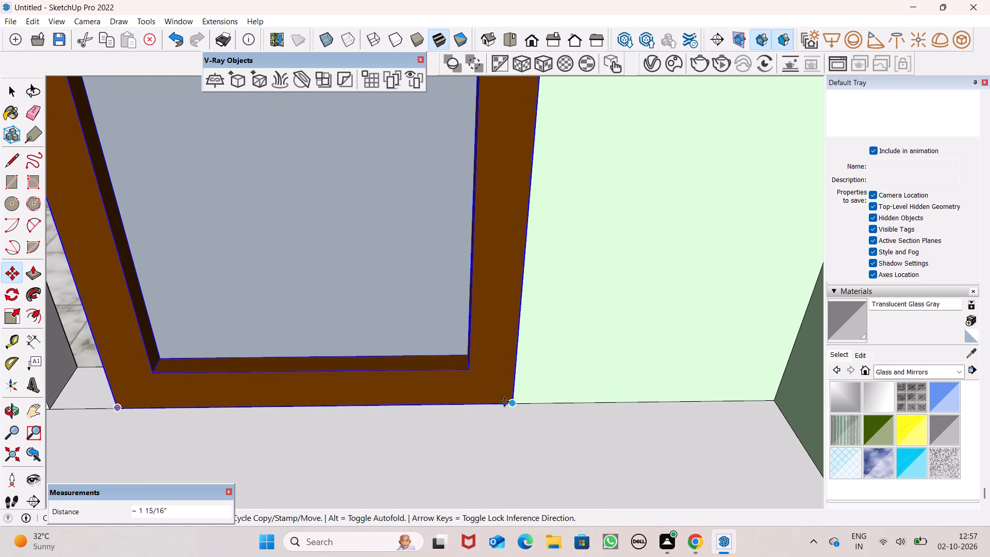
Scale the glass door's height by about 1.15 so its top meets the top edge of the entrance doorway.
{"action": "scroll", "coordinate": [504, 402], "scroll_direction": "down", "scroll_amount": 5}
{"action": "scroll", "coordinate": [497, 404], "scroll_direction": "up", "scroll_amount": 1}
{"action": "scroll", "coordinate": [492, 403], "scroll_direction": "down", "scroll_amount": 18}
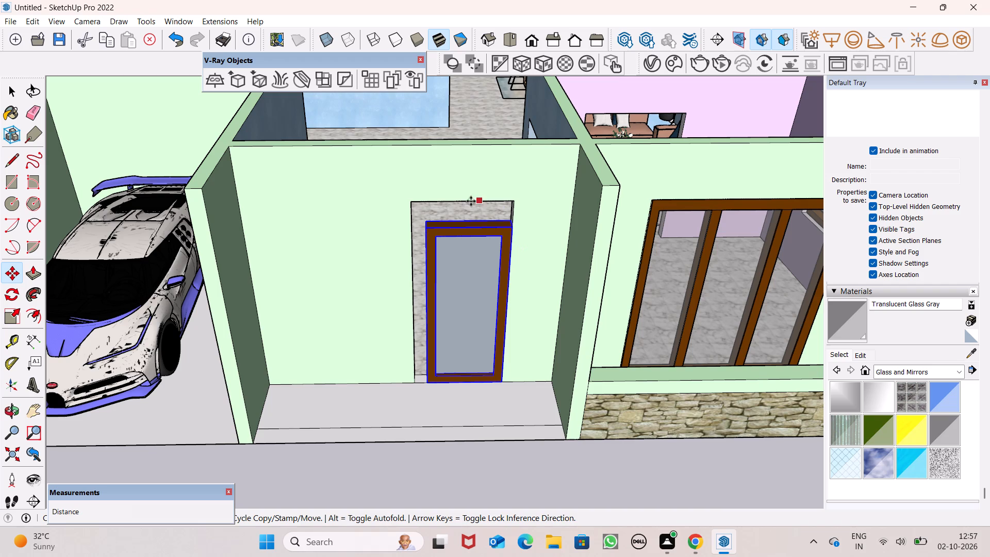
{"action": "left_click", "coordinate": [11, 316]}
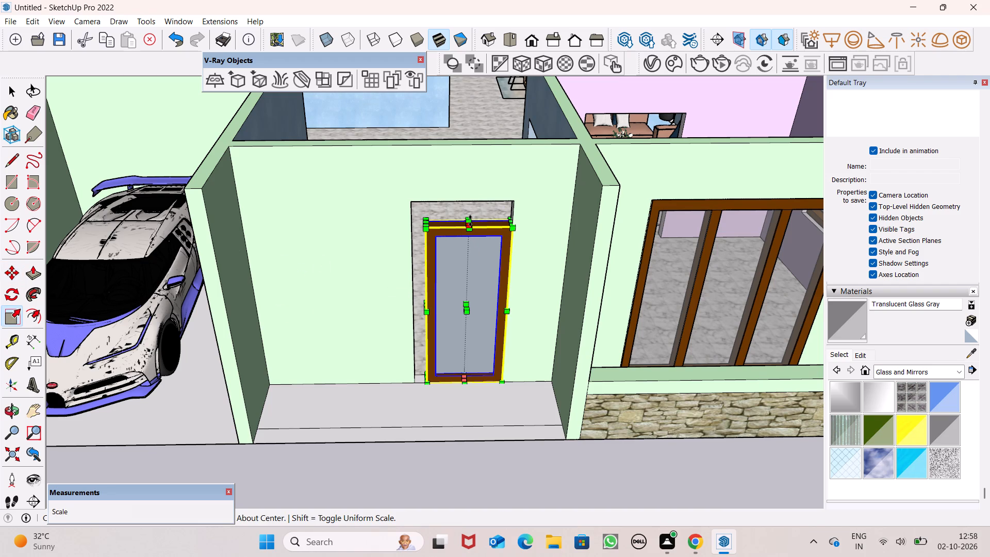
{"action": "scroll", "coordinate": [471, 215], "scroll_direction": "up", "scroll_amount": 3}
{"action": "scroll", "coordinate": [471, 215], "scroll_direction": "down", "scroll_amount": 1}
{"action": "scroll", "coordinate": [471, 215], "scroll_direction": "up", "scroll_amount": 5}
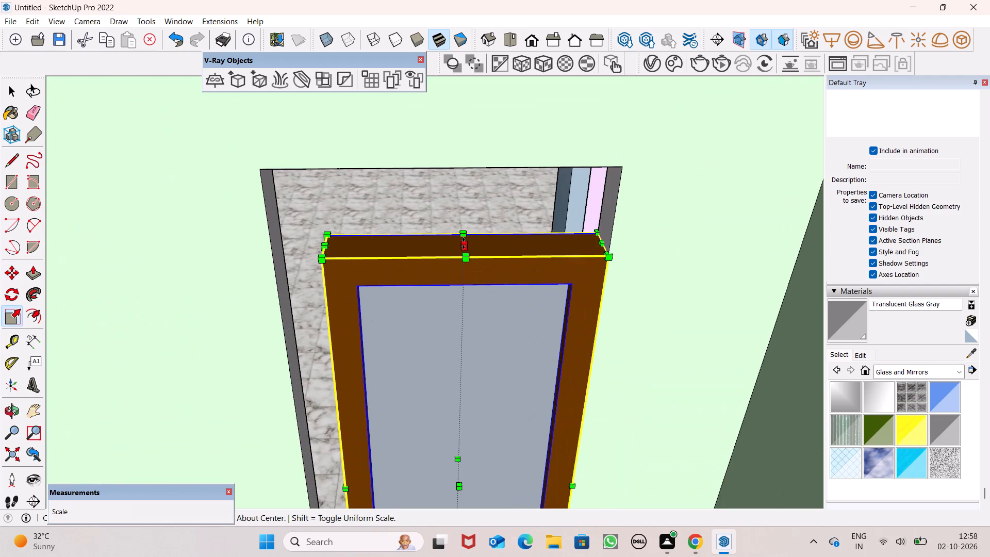
{"action": "left_click_drag", "start_coordinate": [464, 243], "coordinate": [459, 153]}
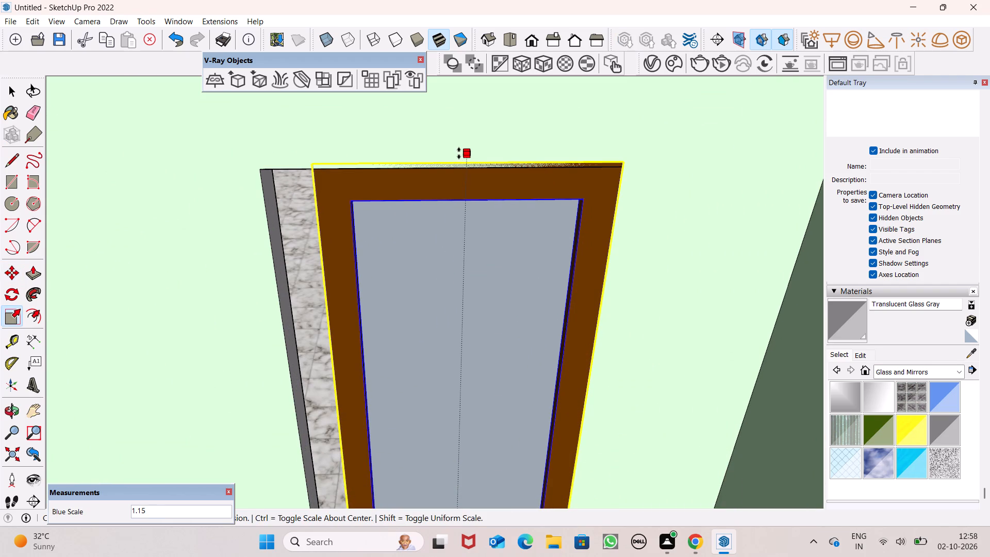
{"action": "left_click_drag", "start_coordinate": [459, 153], "coordinate": [465, 160]}
{"action": "scroll", "coordinate": [466, 160], "scroll_direction": "up", "scroll_amount": 1}
{"action": "scroll", "coordinate": [466, 160], "scroll_direction": "down", "scroll_amount": 2}
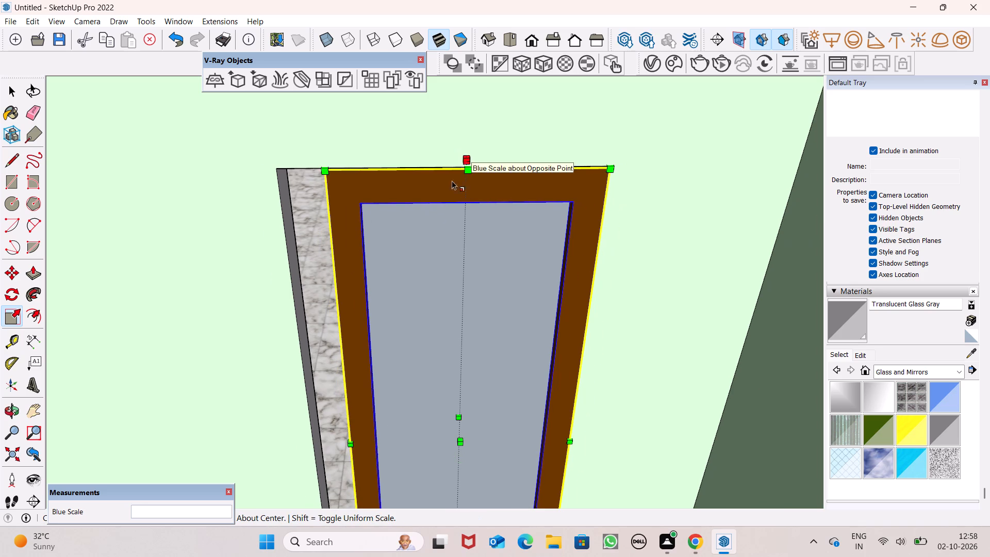
Scale the glass door's width out to the left edge of the entrance doorway, closing the remaining gap.
{"action": "scroll", "coordinate": [395, 288], "scroll_direction": "down", "scroll_amount": 11}
{"action": "middle_click_drag", "start_coordinate": [408, 317], "coordinate": [422, 250]}
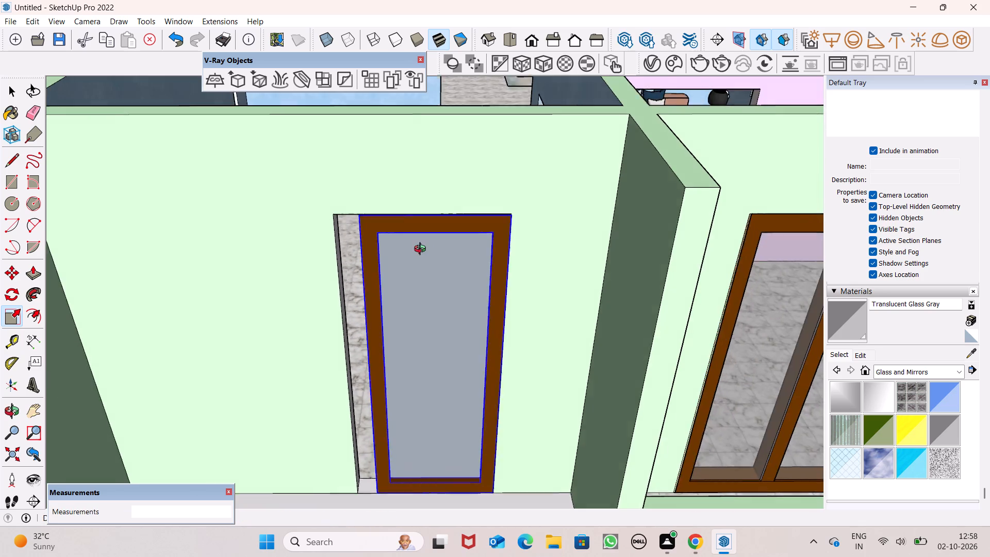
{"action": "middle_click_drag", "start_coordinate": [422, 250], "coordinate": [454, 225]}
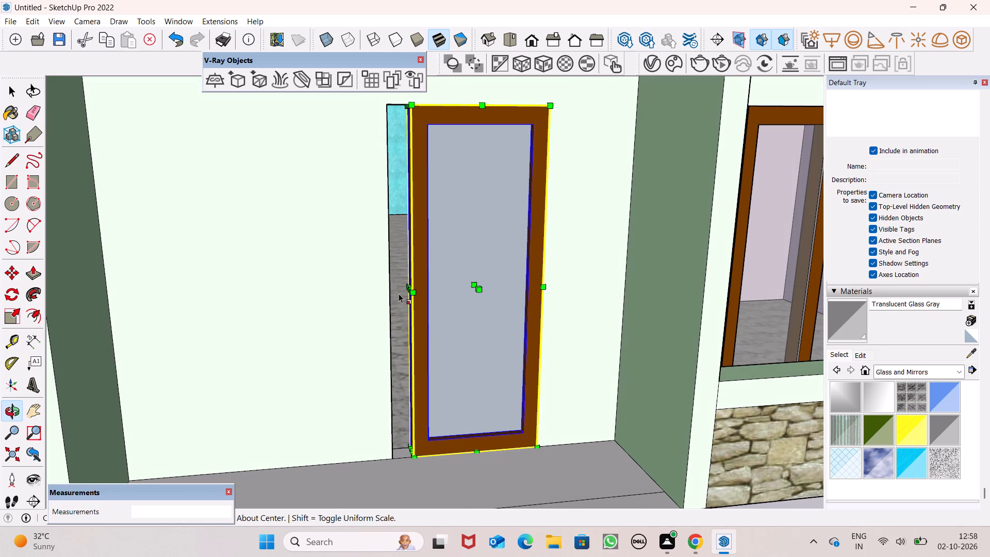
{"action": "scroll", "coordinate": [399, 293], "scroll_direction": "up", "scroll_amount": 10}
{"action": "scroll", "coordinate": [452, 291], "scroll_direction": "down", "scroll_amount": 7}
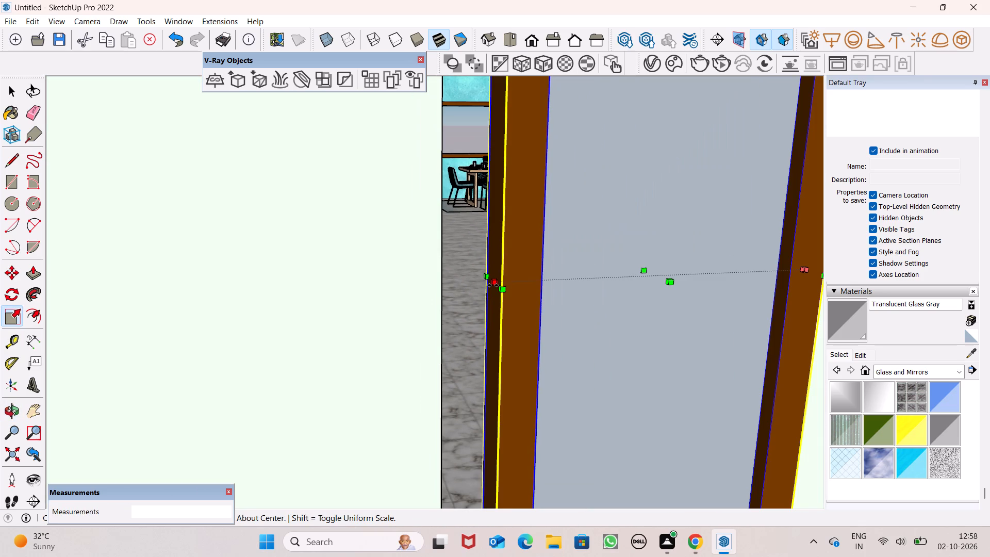
{"action": "left_click_drag", "start_coordinate": [493, 285], "coordinate": [444, 294]}
{"action": "left_click", "coordinate": [444, 294]}
{"action": "scroll", "coordinate": [443, 293], "scroll_direction": "down", "scroll_amount": 5}
{"action": "key", "text": "space"}
{"action": "key", "text": "space"}
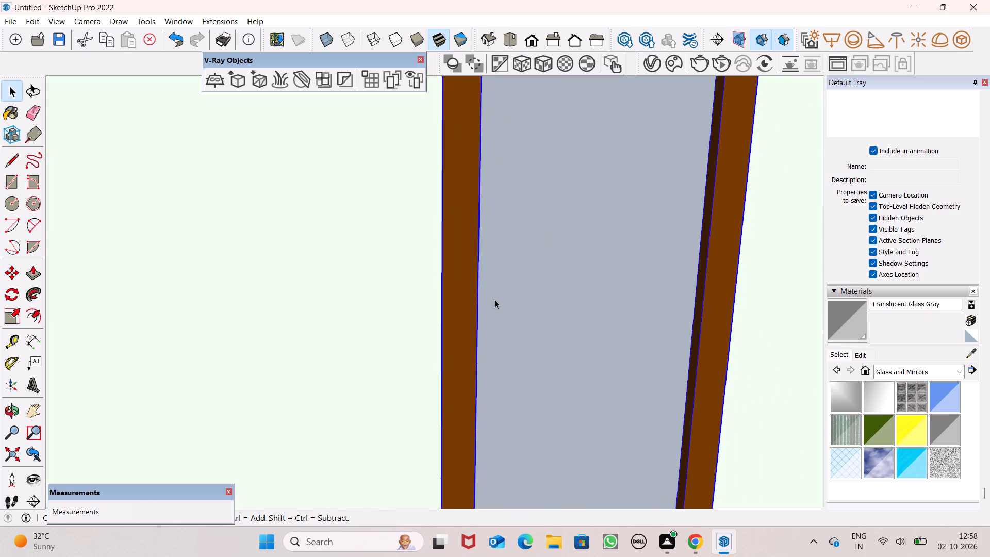
Convert the glass door group in the entrance doorway into a component, keeping the default definition settings.
{"action": "scroll", "coordinate": [500, 302], "scroll_direction": "down", "scroll_amount": 9}
{"action": "scroll", "coordinate": [546, 317], "scroll_direction": "up", "scroll_amount": 1}
{"action": "scroll", "coordinate": [546, 317], "scroll_direction": "down", "scroll_amount": 9}
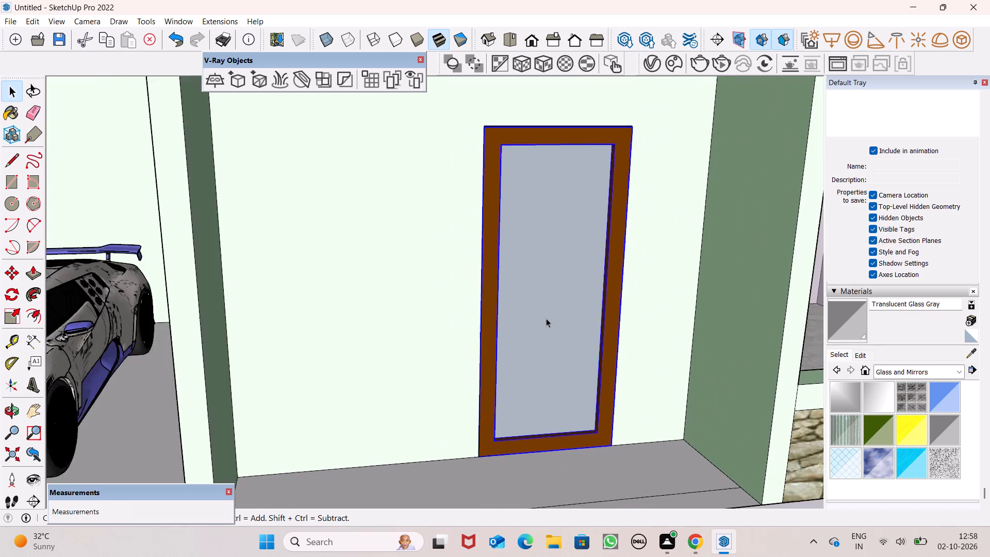
{"action": "scroll", "coordinate": [546, 318], "scroll_direction": "down", "scroll_amount": 9}
{"action": "middle_click_drag", "start_coordinate": [569, 338], "coordinate": [535, 382]}
{"action": "scroll", "coordinate": [571, 357], "scroll_direction": "down", "scroll_amount": 9}
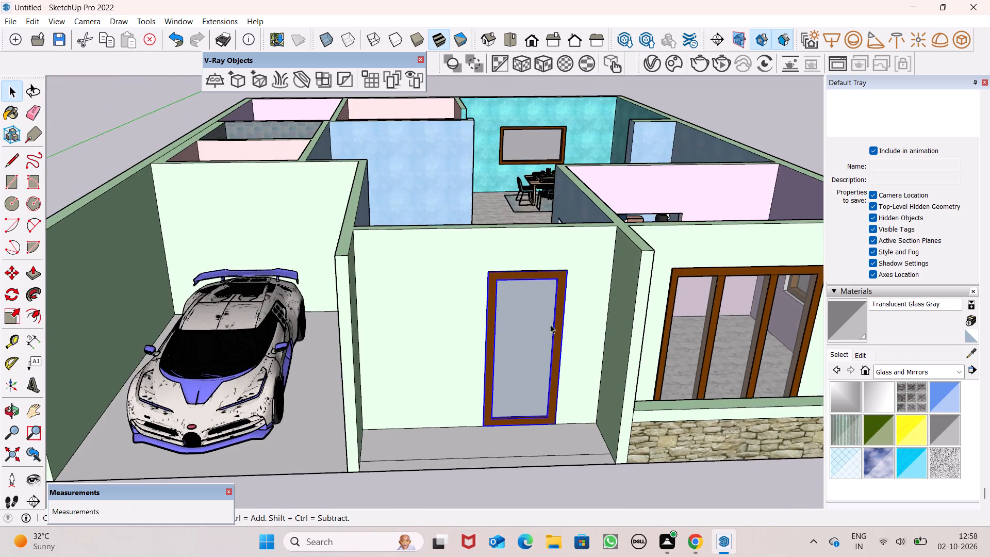
{"action": "left_click", "coordinate": [550, 327]}
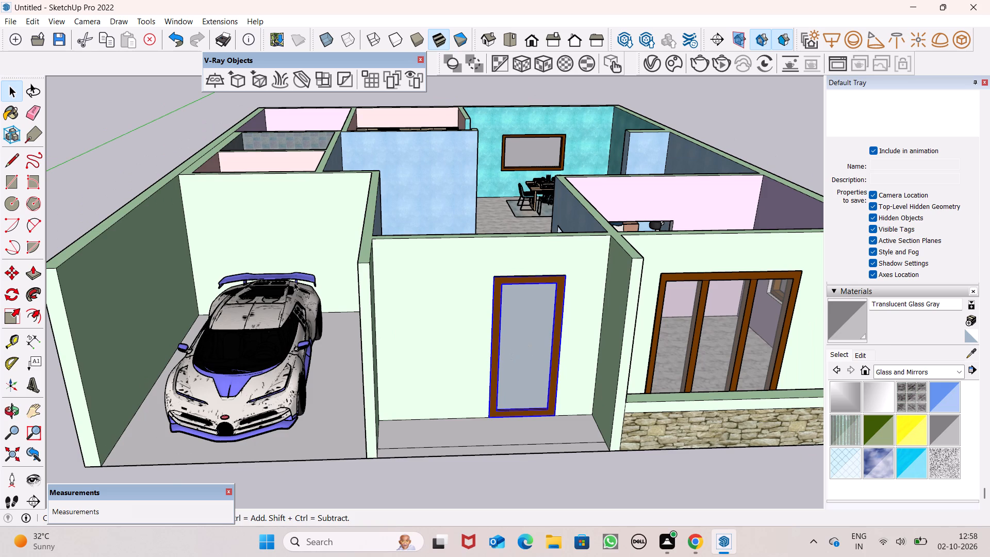
{"action": "left_click", "coordinate": [125, 184]}
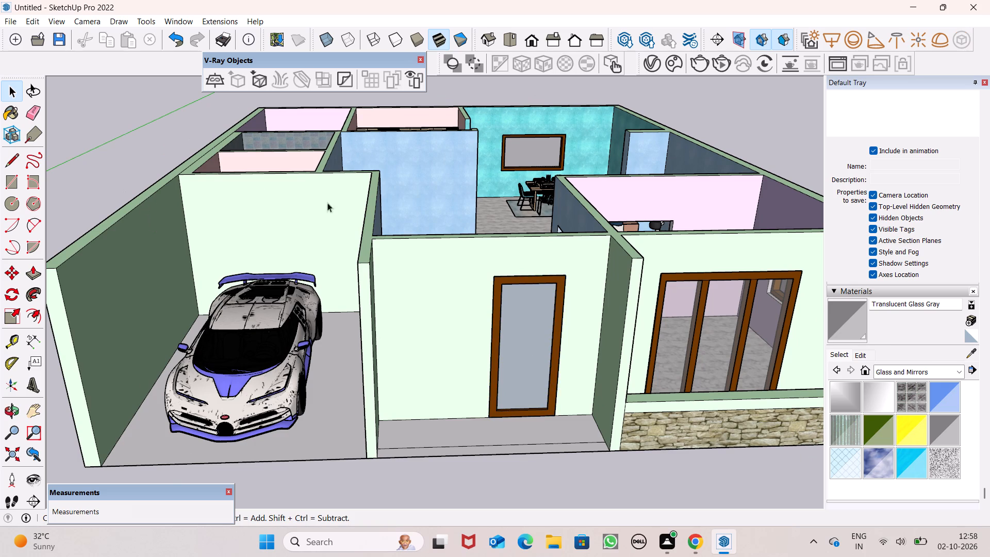
{"action": "left_click", "coordinate": [514, 343]}
{"action": "right_click", "coordinate": [514, 343]}
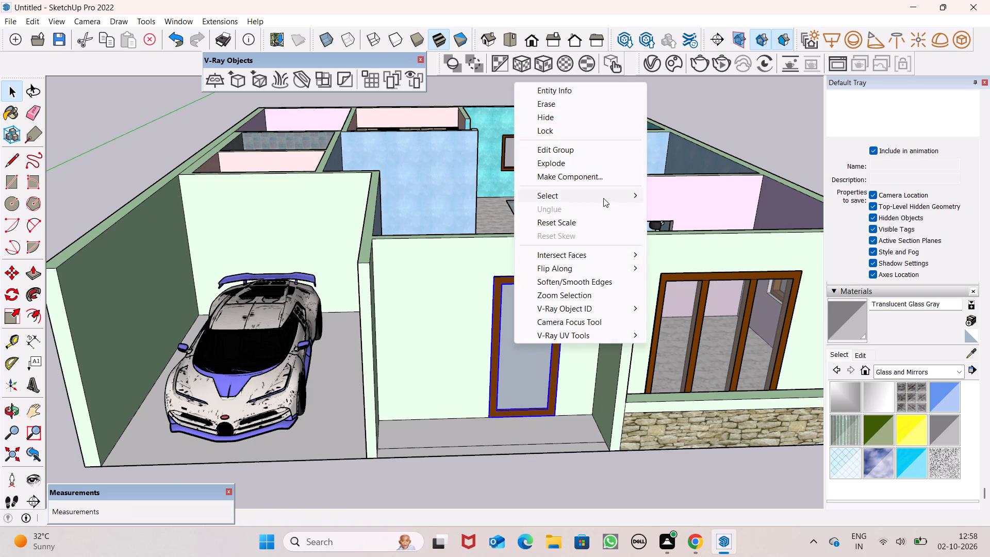
{"action": "left_click", "coordinate": [605, 175]}
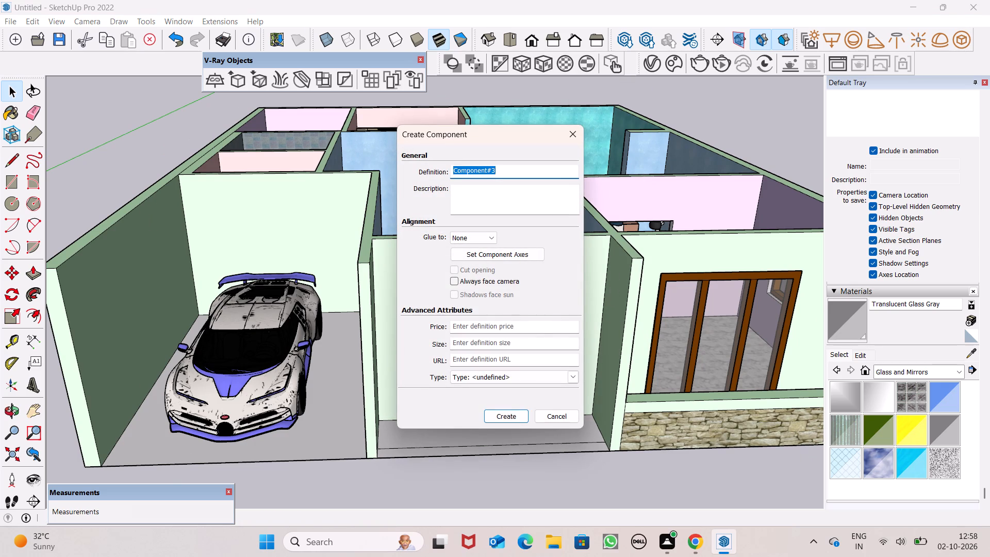
{"action": "left_click", "coordinate": [516, 419]}
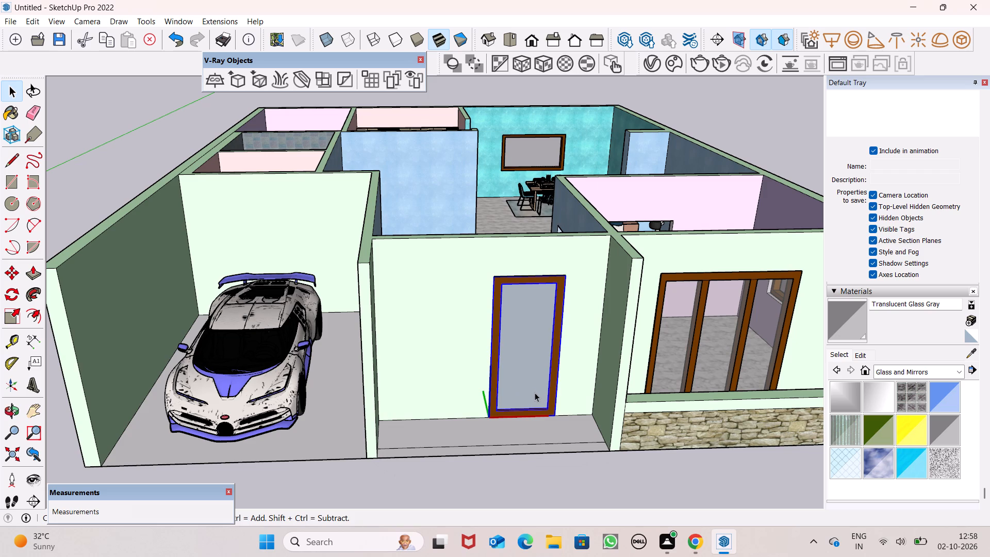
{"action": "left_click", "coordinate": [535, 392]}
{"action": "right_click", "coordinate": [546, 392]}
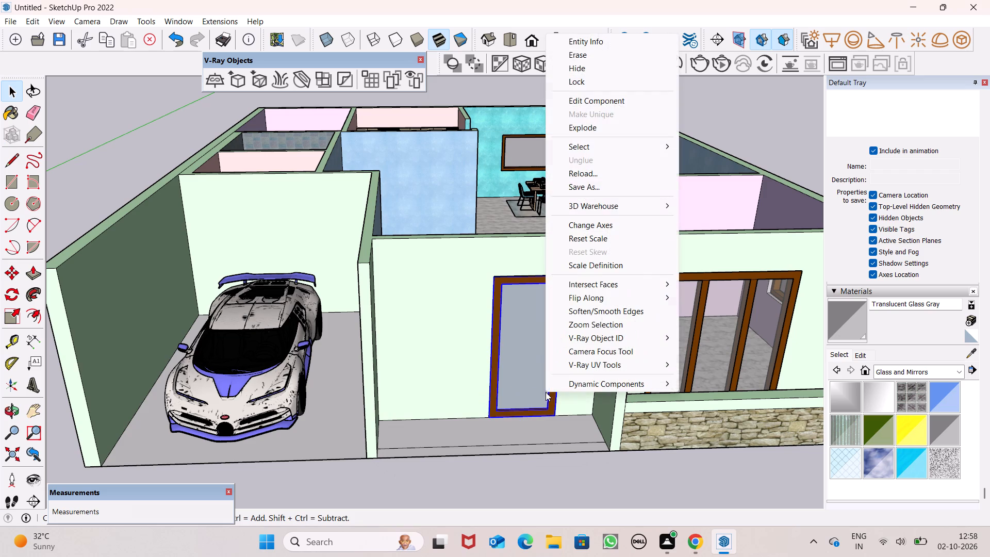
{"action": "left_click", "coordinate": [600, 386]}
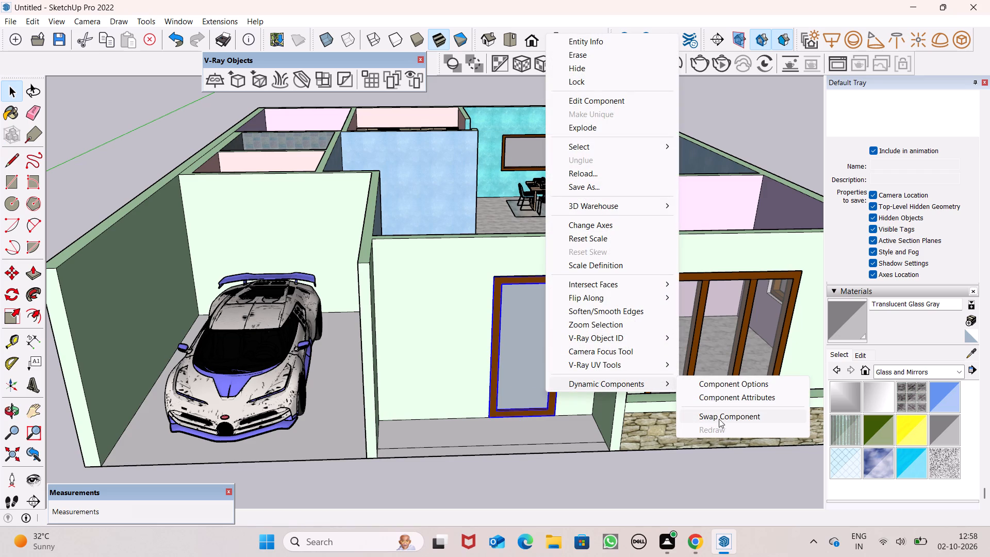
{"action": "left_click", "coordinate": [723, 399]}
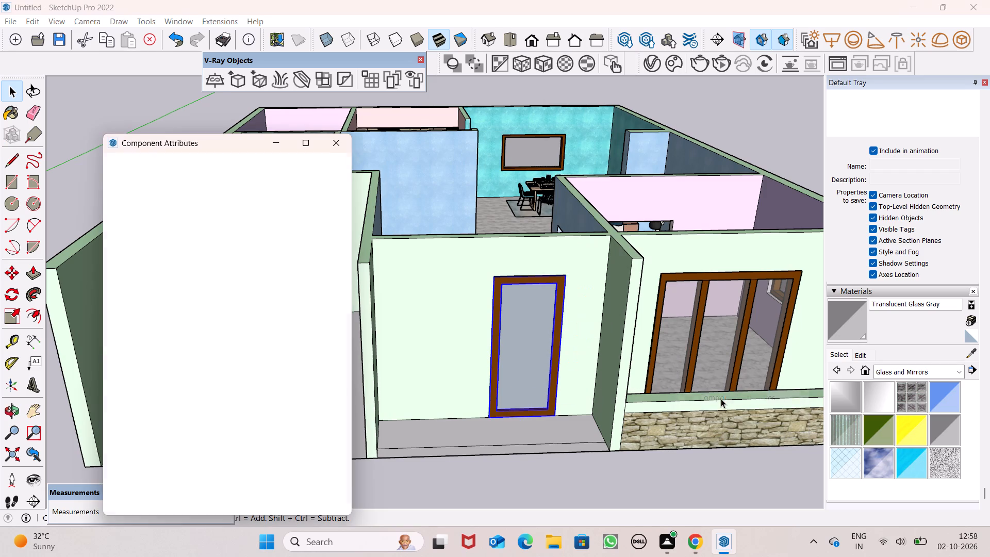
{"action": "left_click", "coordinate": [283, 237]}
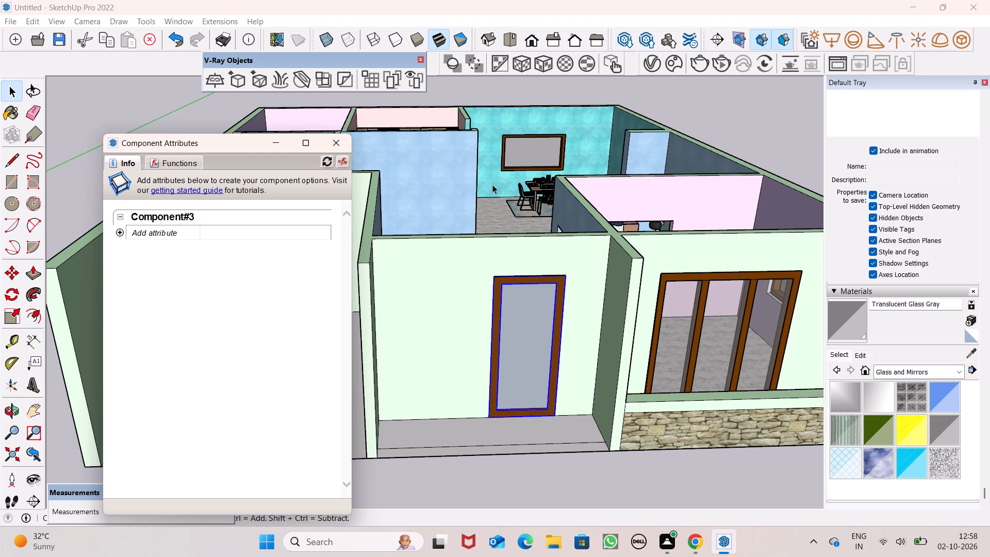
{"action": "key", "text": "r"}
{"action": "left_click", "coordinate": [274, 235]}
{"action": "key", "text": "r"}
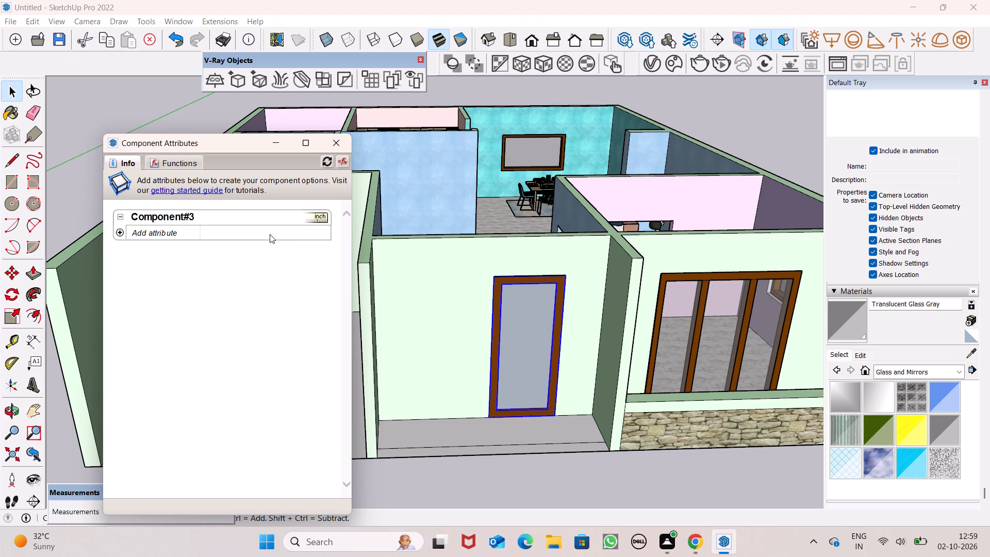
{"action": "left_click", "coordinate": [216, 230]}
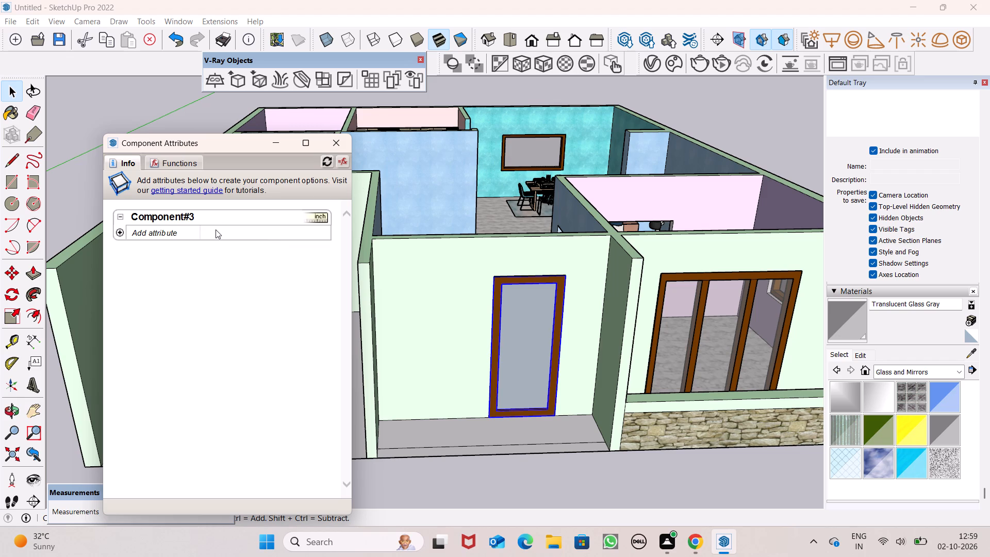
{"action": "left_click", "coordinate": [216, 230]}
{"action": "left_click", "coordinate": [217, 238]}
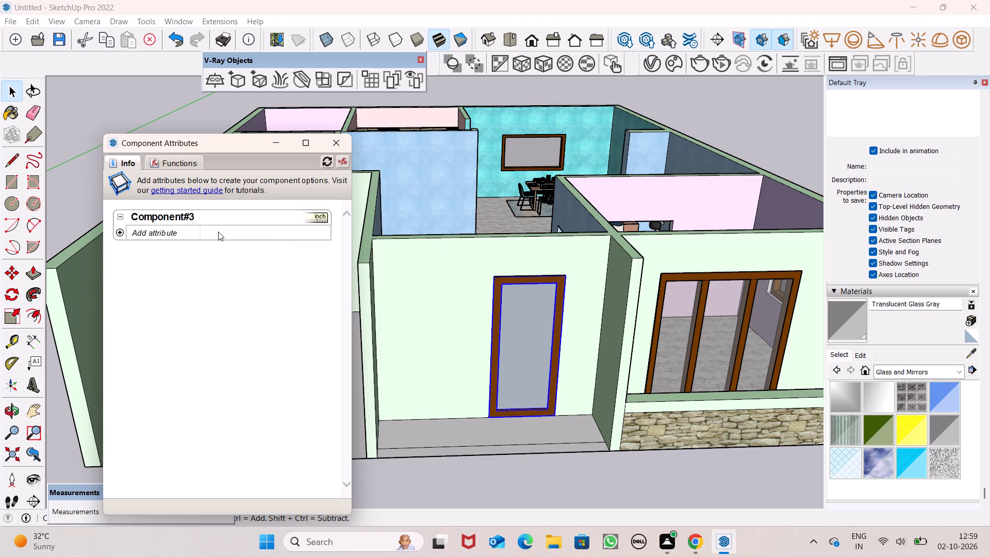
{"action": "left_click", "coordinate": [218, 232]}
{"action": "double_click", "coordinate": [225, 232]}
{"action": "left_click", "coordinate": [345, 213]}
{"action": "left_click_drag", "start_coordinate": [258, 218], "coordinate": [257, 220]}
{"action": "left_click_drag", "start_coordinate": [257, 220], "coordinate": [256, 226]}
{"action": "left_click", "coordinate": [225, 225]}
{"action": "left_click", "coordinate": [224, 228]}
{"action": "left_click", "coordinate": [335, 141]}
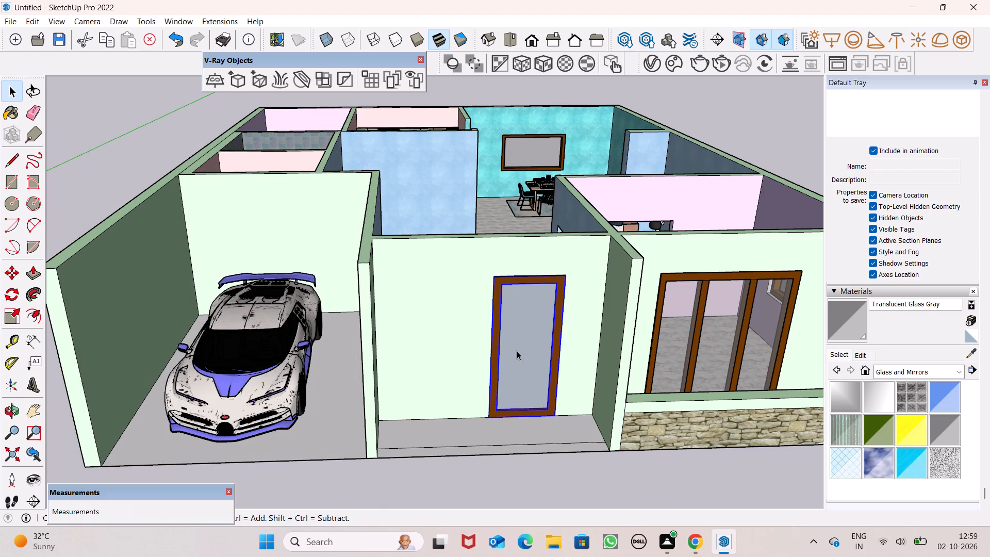
Add the predefined onClick behavior attribute to the glass door component in its Component Attributes.
{"action": "right_click", "coordinate": [518, 349]}
{"action": "left_click", "coordinate": [564, 515]}
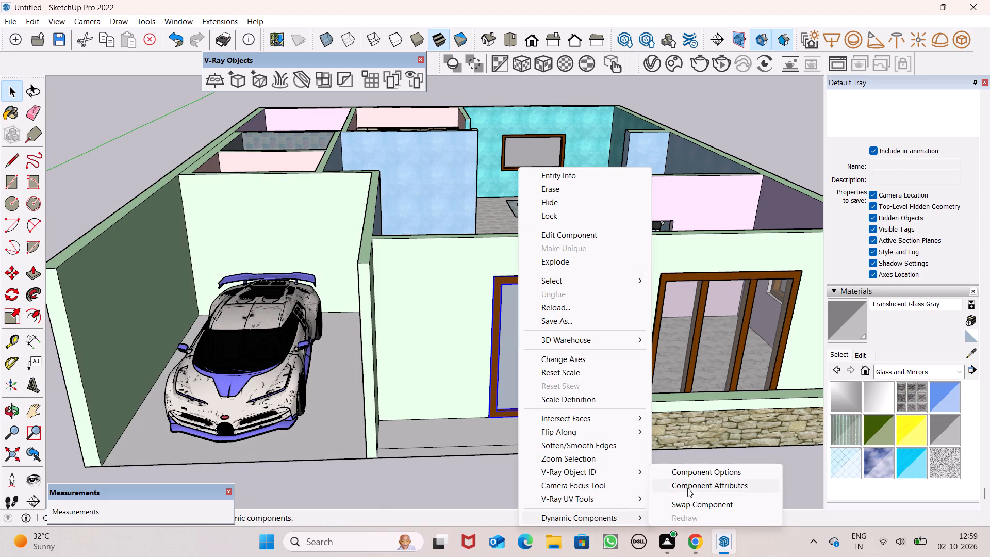
{"action": "left_click", "coordinate": [688, 488]}
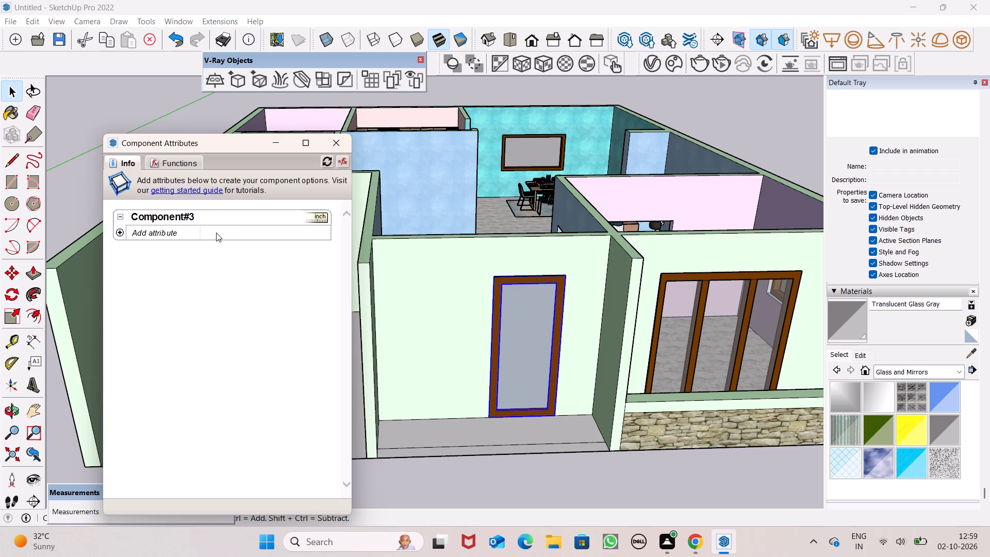
{"action": "left_click_drag", "start_coordinate": [213, 233], "coordinate": [200, 235]}
{"action": "left_click", "coordinate": [189, 232]}
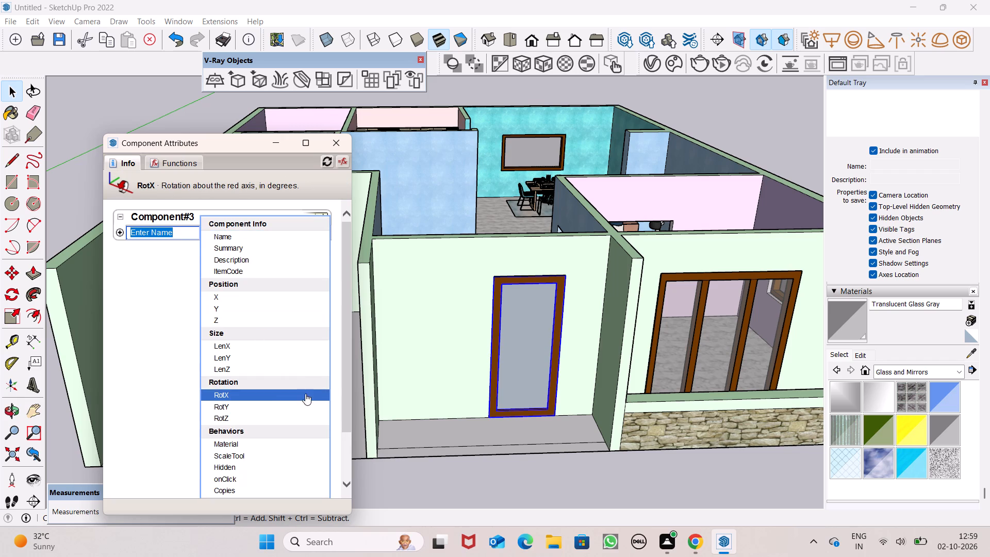
{"action": "scroll", "coordinate": [307, 390], "scroll_direction": "down", "scroll_amount": 8}
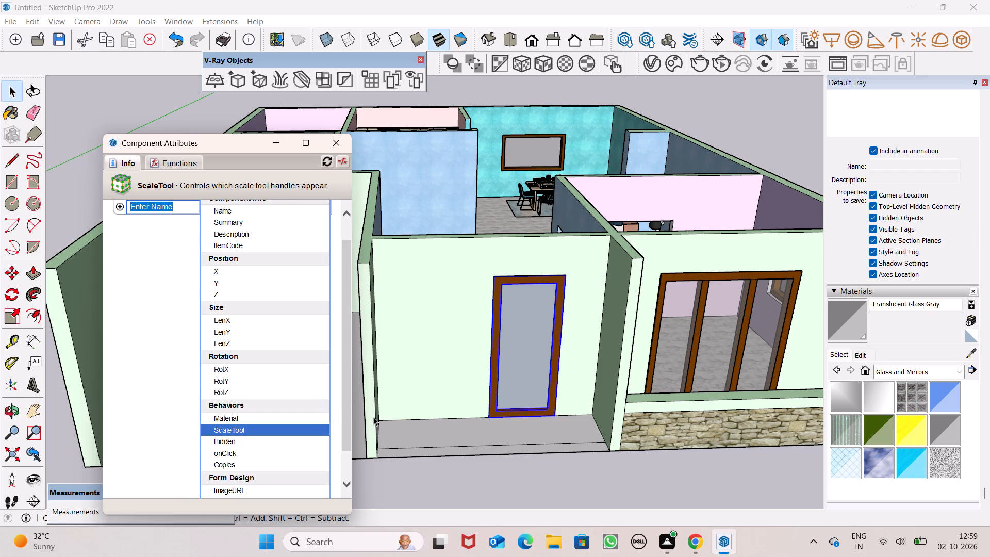
{"action": "scroll", "coordinate": [373, 417], "scroll_direction": "down", "scroll_amount": 1}
{"action": "scroll", "coordinate": [373, 417], "scroll_direction": "up", "scroll_amount": 3}
{"action": "scroll", "coordinate": [373, 417], "scroll_direction": "down", "scroll_amount": 1}
{"action": "scroll", "coordinate": [373, 417], "scroll_direction": "up", "scroll_amount": 2}
{"action": "scroll", "coordinate": [282, 319], "scroll_direction": "up", "scroll_amount": 7}
{"action": "scroll", "coordinate": [283, 238], "scroll_direction": "up", "scroll_amount": 4}
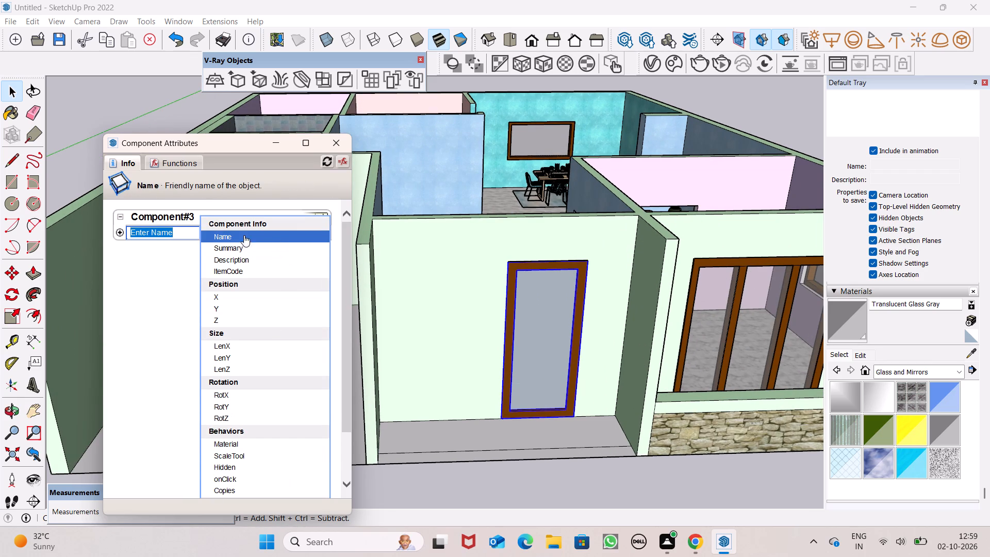
{"action": "scroll", "coordinate": [275, 336], "scroll_direction": "down", "scroll_amount": 20}
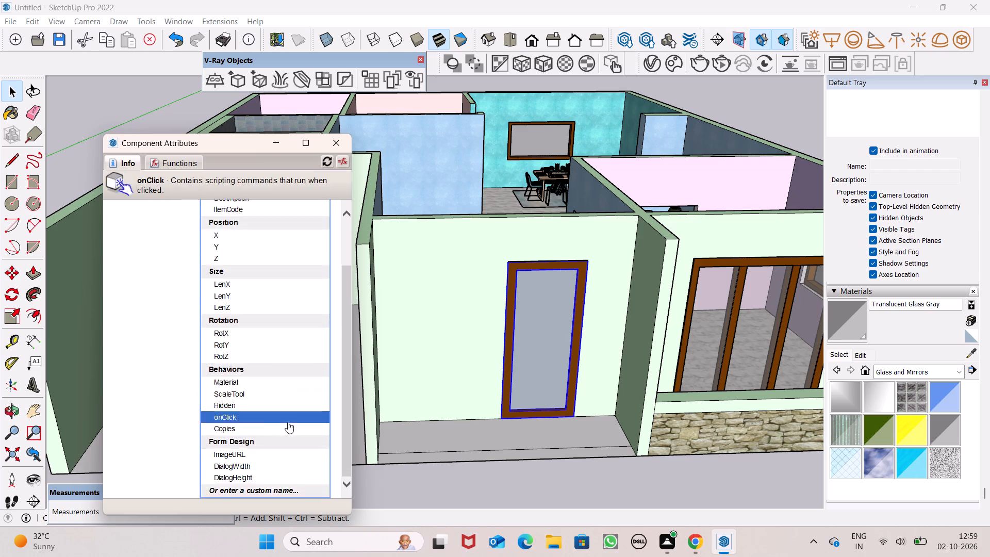
{"action": "scroll", "coordinate": [288, 447], "scroll_direction": "down", "scroll_amount": 14}
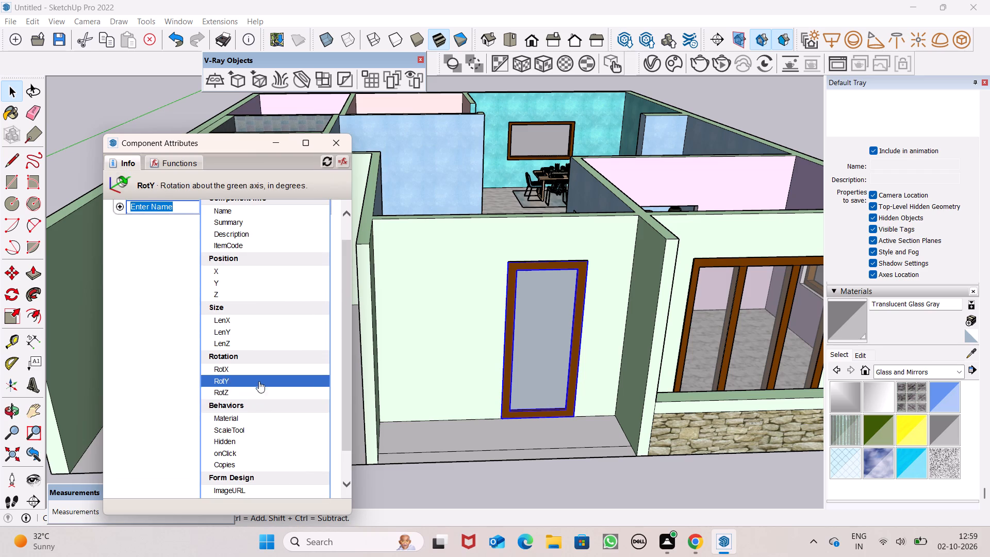
{"action": "left_click", "coordinate": [273, 451]}
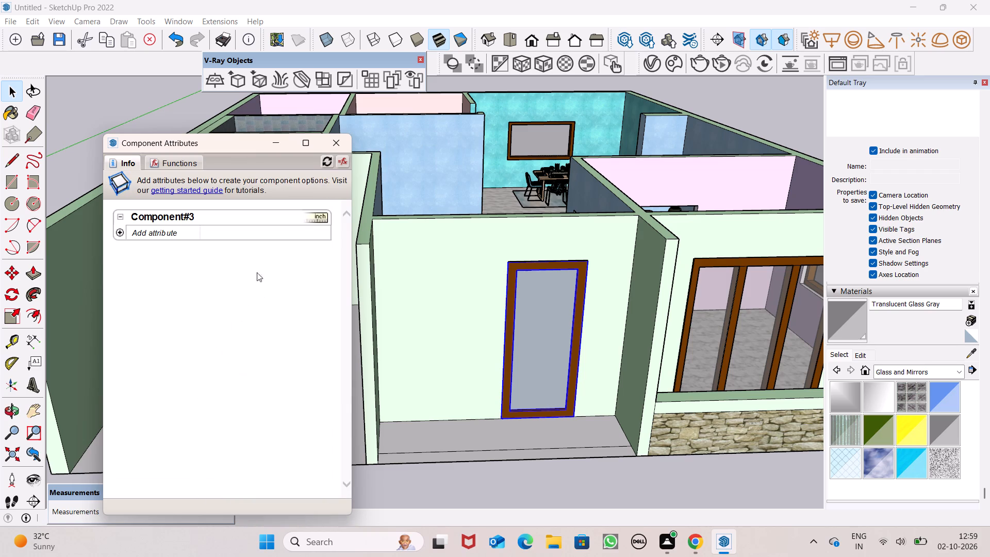
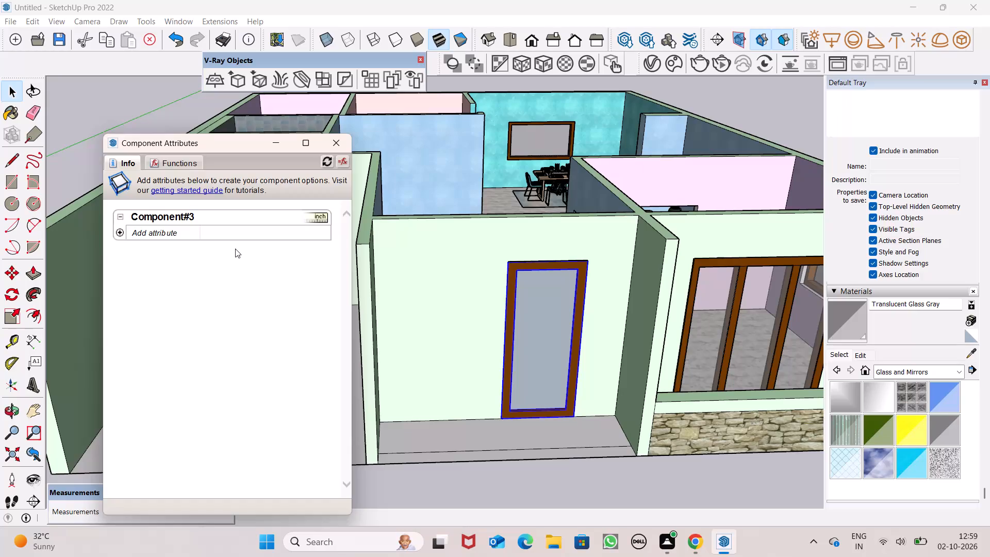
Set the glass door component's onClick behavior to "Rotz",0,90 and close its Component Attributes.
{"action": "left_click", "coordinate": [235, 247]}
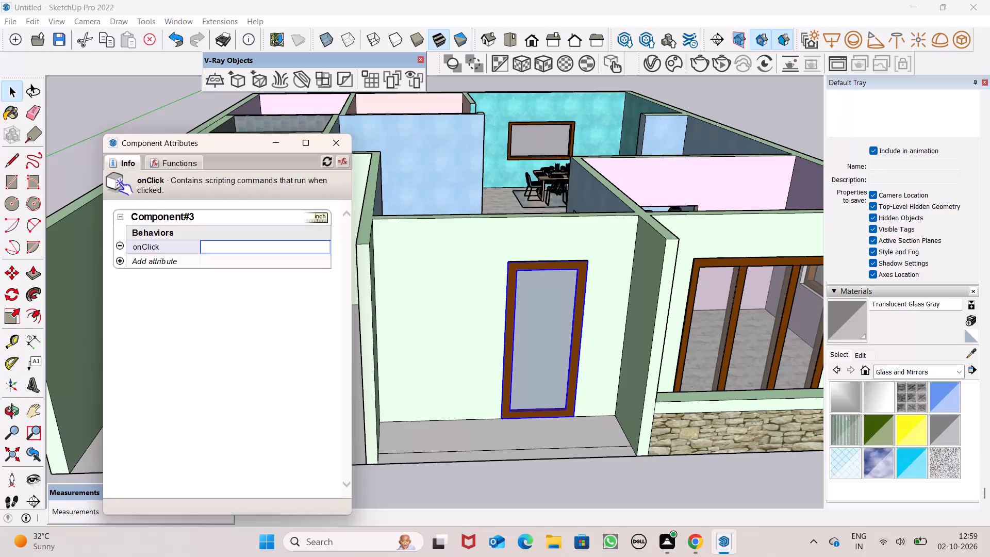
{"action": "key", "text": "r"}
{"action": "type", "text": "ot"}
{"action": "key", "text": "z"}
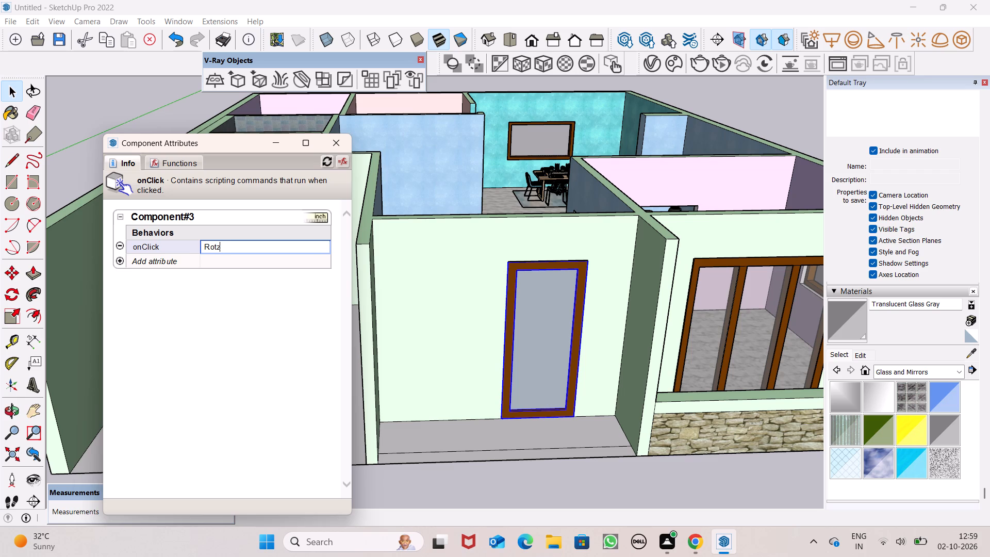
{"action": "key", "text": "comma"}
{"action": "key", "text": "BackSpace"}
{"action": "key", "text": "shift+quotedbl"}
{"action": "left_click", "coordinate": [205, 243]}
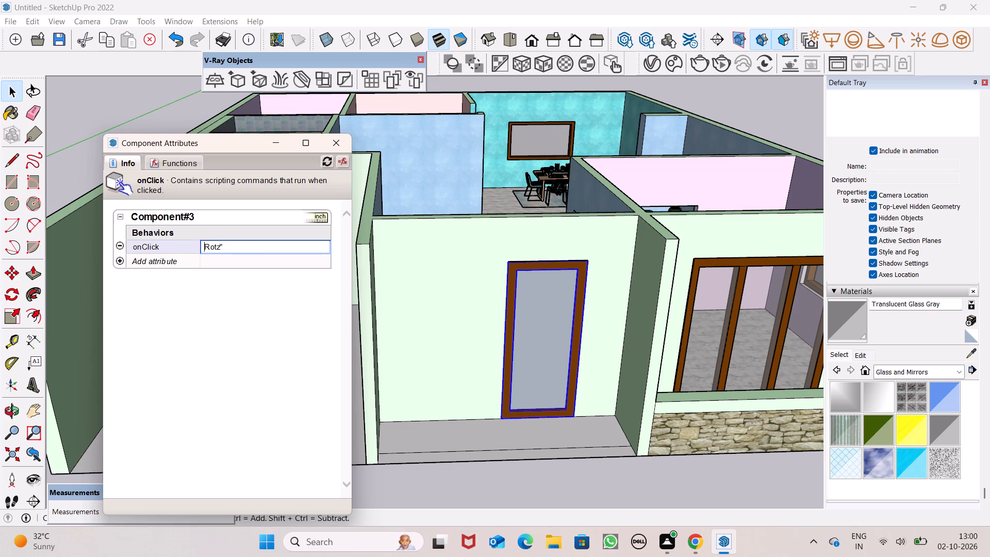
{"action": "key", "text": "shift+quotedbl"}
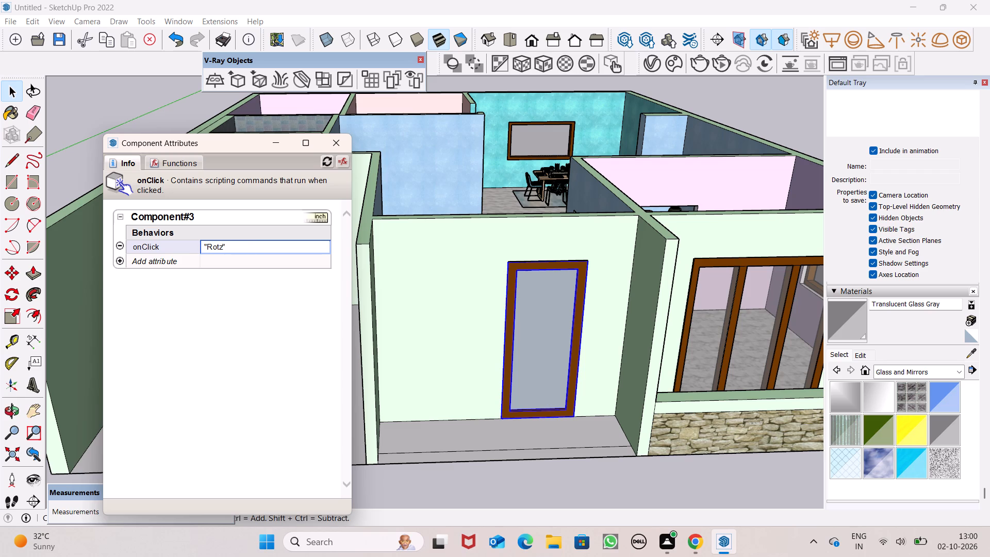
{"action": "left_click", "coordinate": [230, 247]}
{"action": "key", "text": "comma"}
{"action": "key", "text": "0"}
{"action": "key", "text": "comma"}
{"action": "type", "text": "90"}
{"action": "key", "text": "Return"}
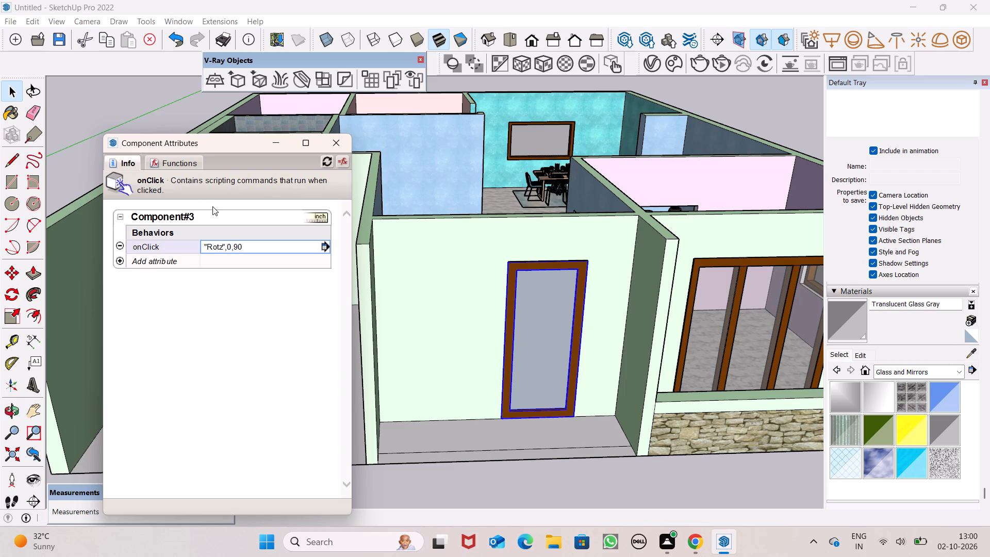
{"action": "left_click", "coordinate": [326, 242]}
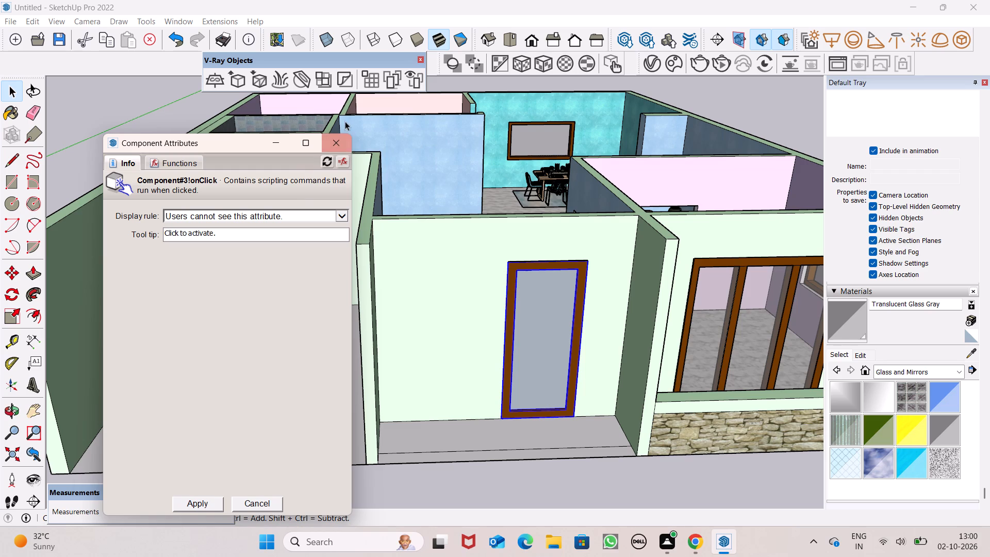
{"action": "left_click", "coordinate": [326, 146]}
{"action": "scroll", "coordinate": [474, 289], "scroll_direction": "down", "scroll_amount": 1}
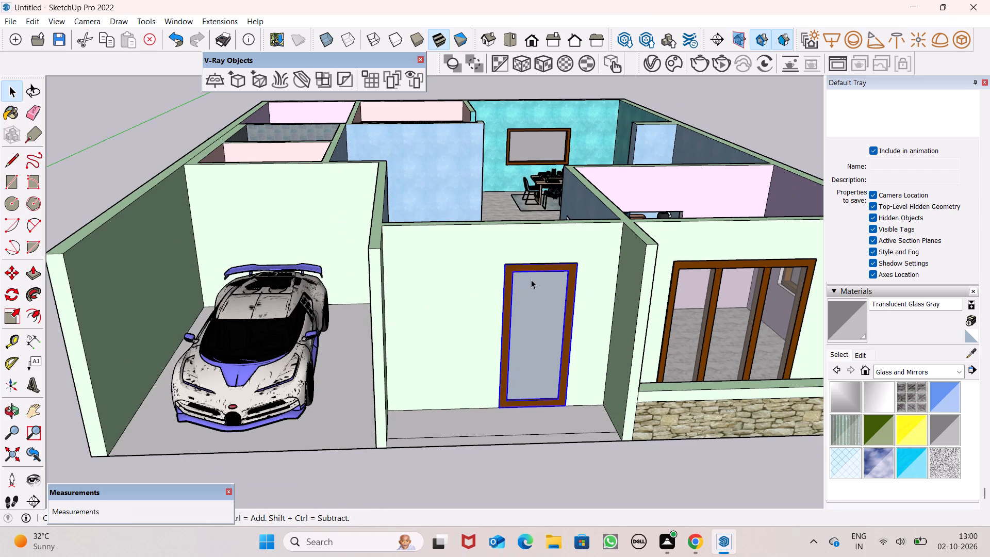
{"action": "scroll", "coordinate": [541, 275], "scroll_direction": "down", "scroll_amount": 15}
{"action": "left_click", "coordinate": [483, 409]}
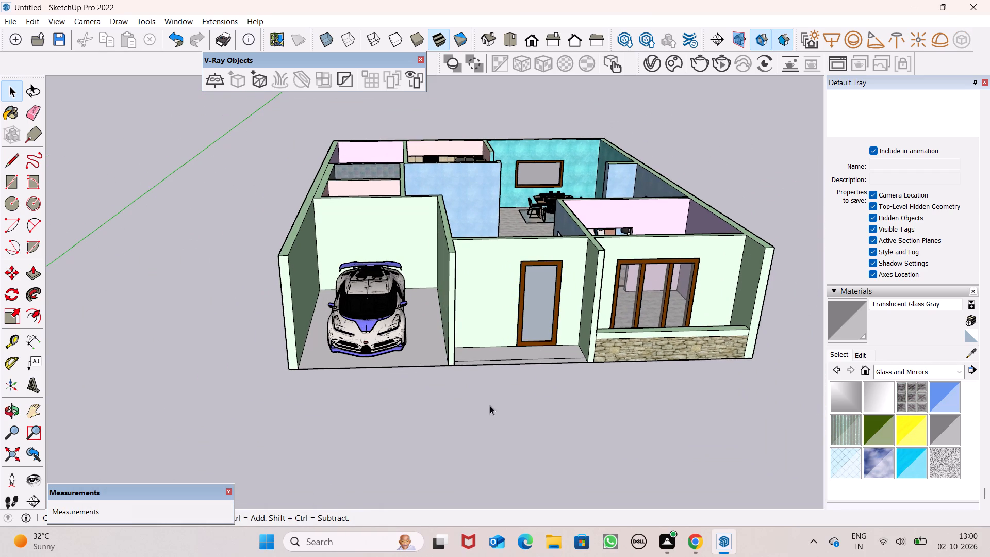
Group all the connected geometry of the wooden door standing outside the house near the red axis.
{"action": "scroll", "coordinate": [551, 274], "scroll_direction": "down", "scroll_amount": 4}
{"action": "scroll", "coordinate": [631, 275], "scroll_direction": "down", "scroll_amount": 5}
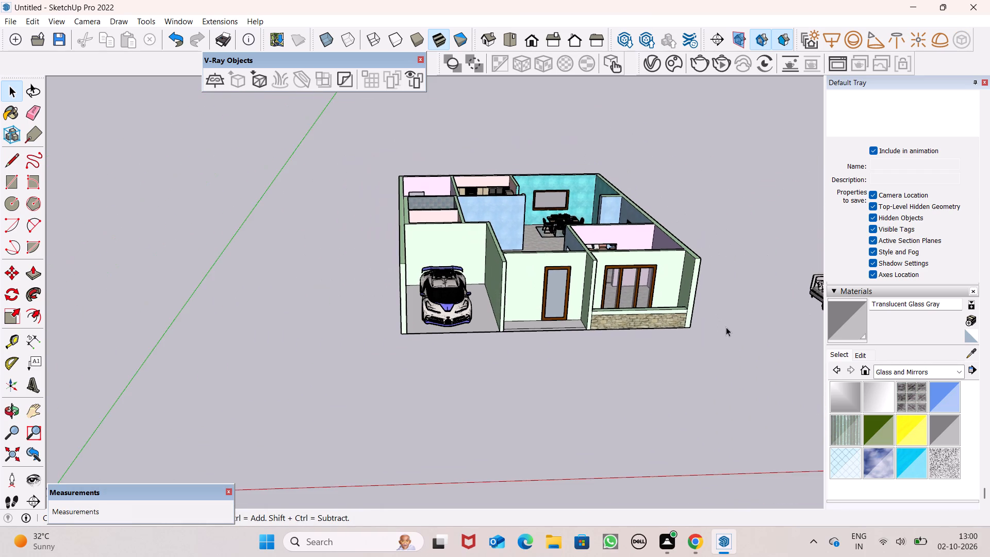
{"action": "middle_click_drag", "start_coordinate": [729, 331], "coordinate": [578, 284]}
{"action": "scroll", "coordinate": [572, 272], "scroll_direction": "down", "scroll_amount": 6}
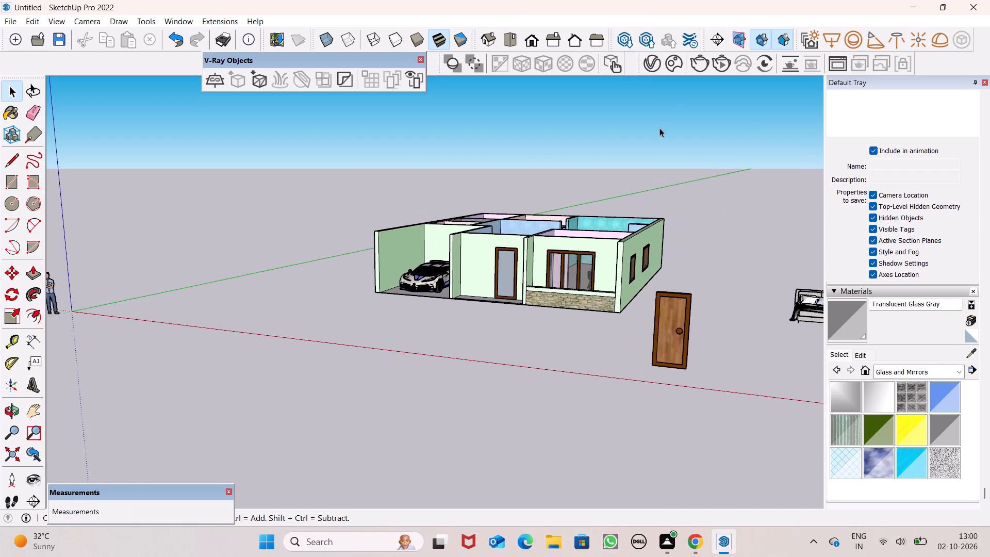
{"action": "scroll", "coordinate": [653, 241], "scroll_direction": "down", "scroll_amount": 3}
{"action": "scroll", "coordinate": [682, 367], "scroll_direction": "up", "scroll_amount": 5}
{"action": "scroll", "coordinate": [683, 249], "scroll_direction": "up", "scroll_amount": 2}
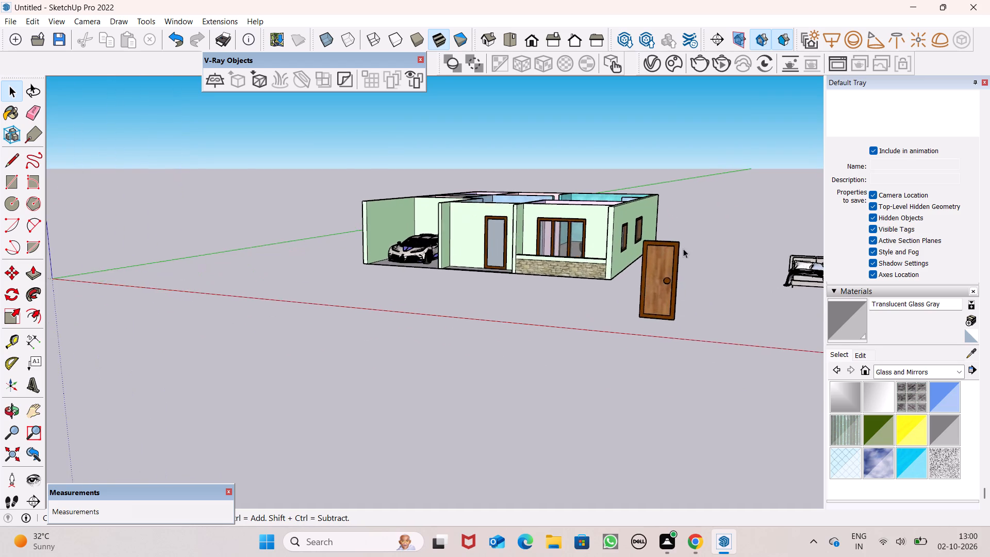
{"action": "scroll", "coordinate": [683, 249], "scroll_direction": "up", "scroll_amount": 7}
{"action": "scroll", "coordinate": [689, 265], "scroll_direction": "down", "scroll_amount": 11}
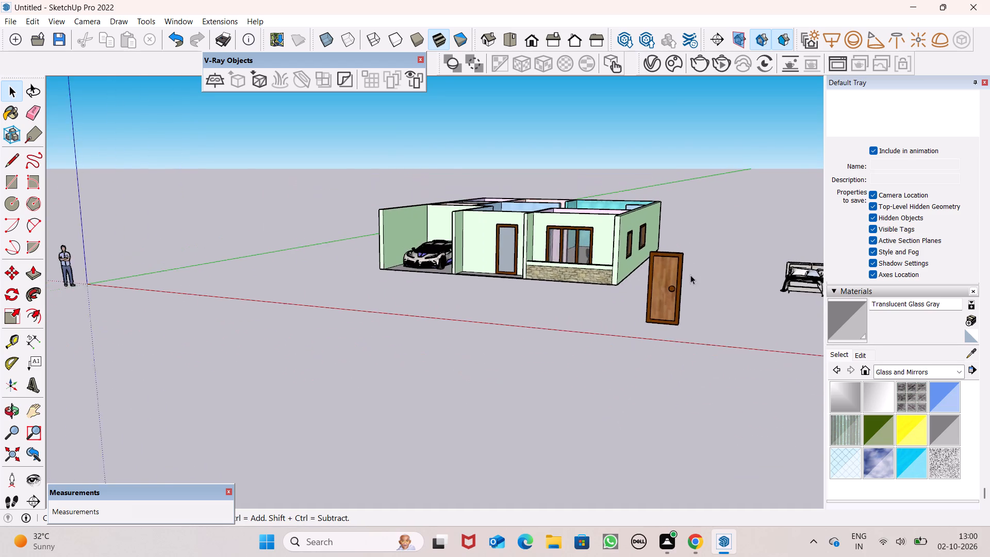
{"action": "middle_click_drag", "start_coordinate": [713, 289], "coordinate": [771, 321]}
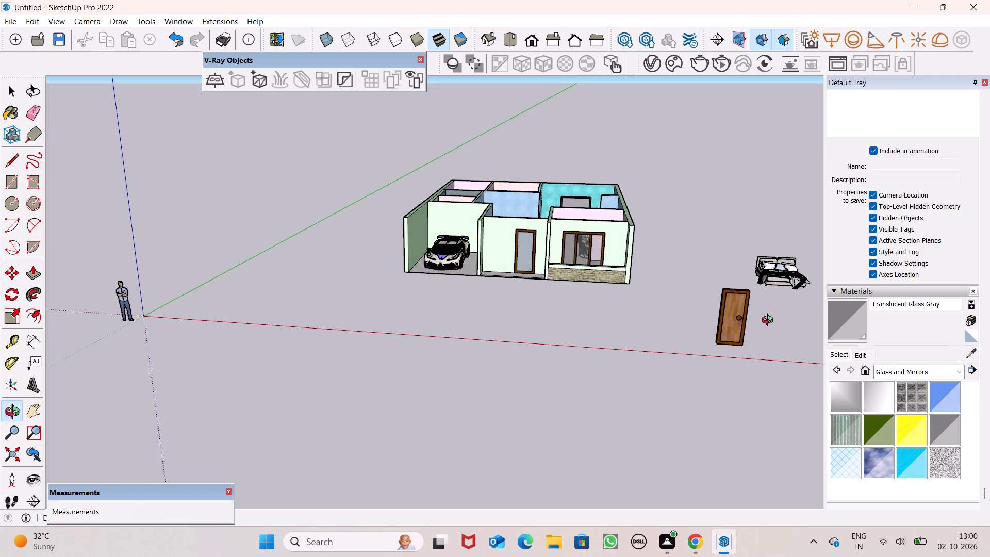
{"action": "left_click", "coordinate": [738, 321]}
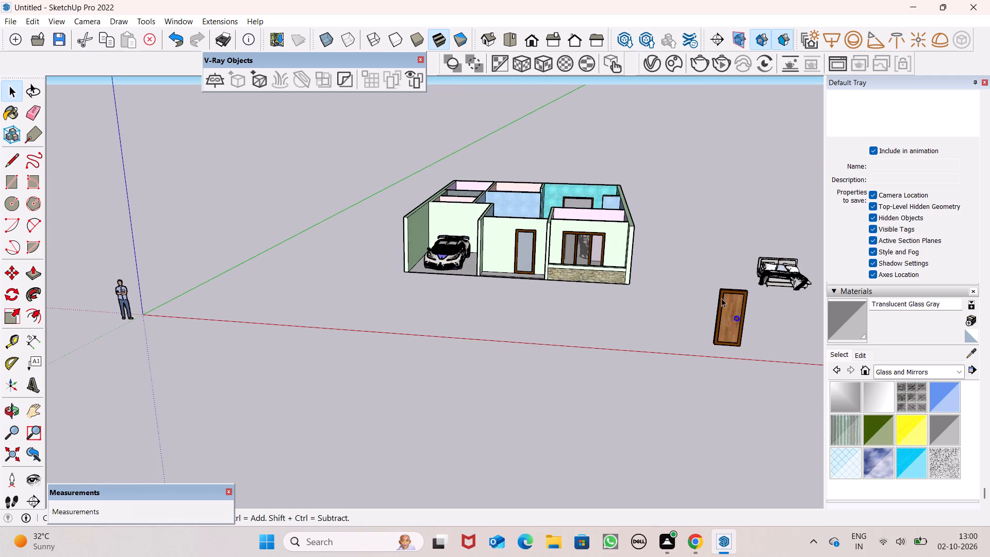
{"action": "left_click", "coordinate": [702, 299]}
{"action": "left_click_drag", "start_coordinate": [714, 269], "coordinate": [766, 358]}
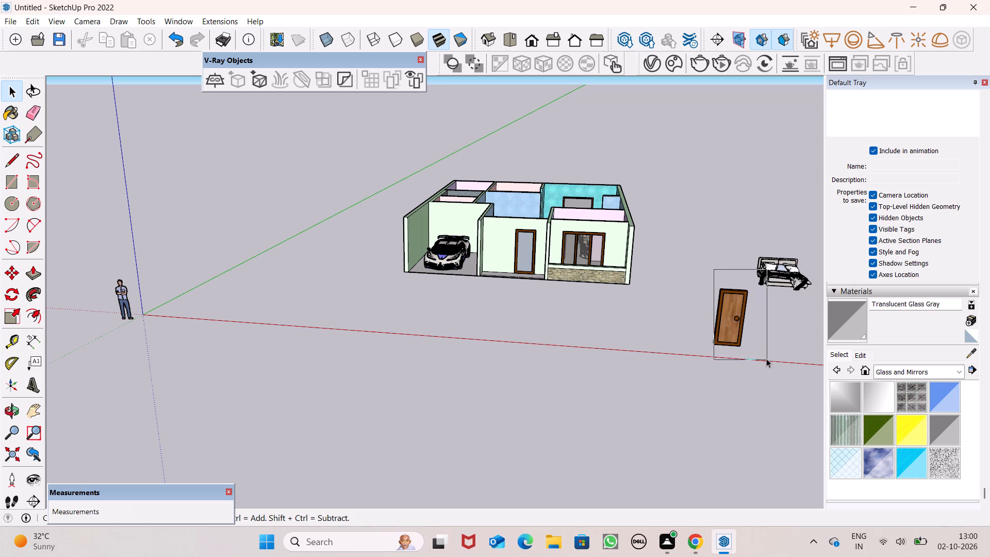
{"action": "left_click_drag", "start_coordinate": [766, 358], "coordinate": [764, 353]}
{"action": "right_click", "coordinate": [751, 341]}
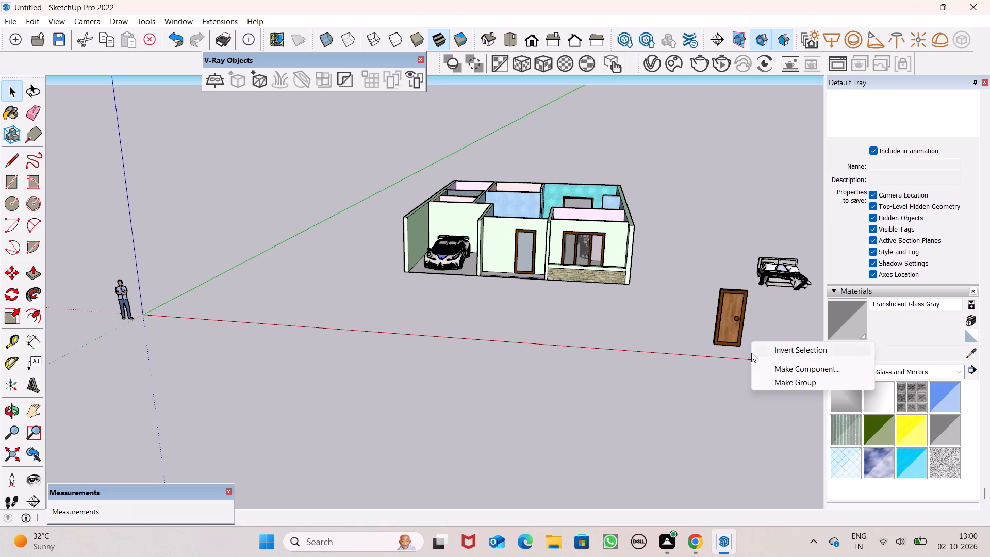
{"action": "triple_click", "coordinate": [729, 323]}
{"action": "left_click", "coordinate": [730, 325]}
{"action": "right_click", "coordinate": [736, 326]}
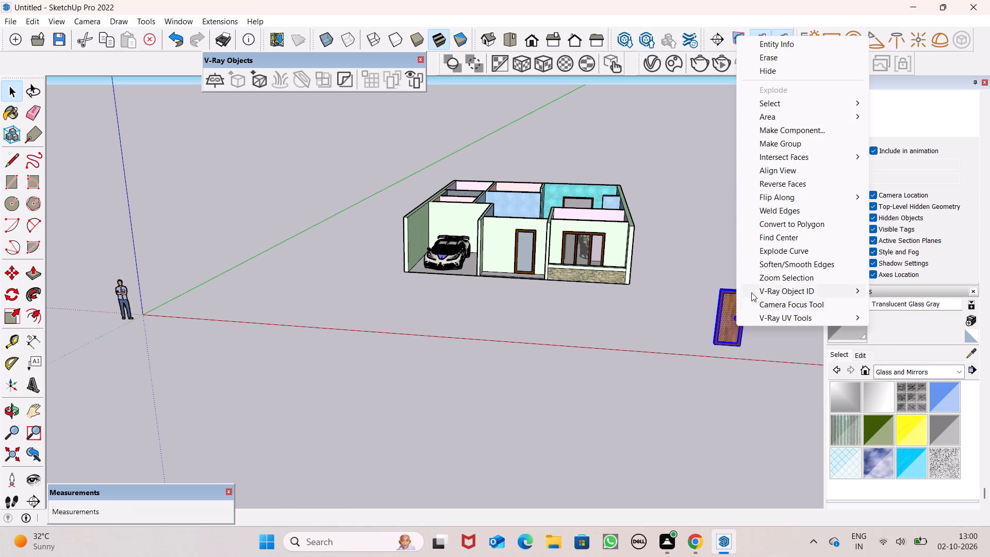
{"action": "left_click", "coordinate": [786, 143]}
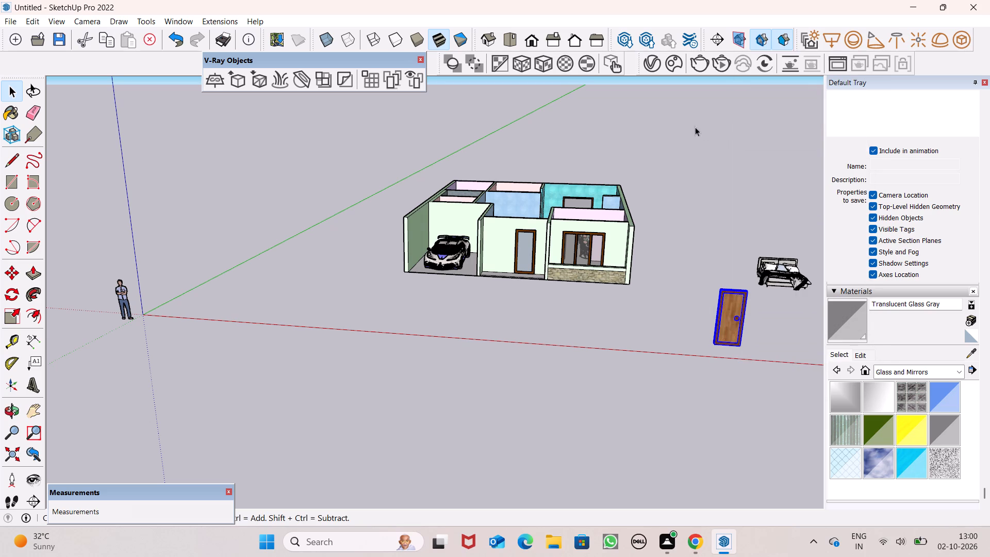
Rotate the grouped wooden door outside the house 90 degrees horizontally about its bottom corner.
{"action": "scroll", "coordinate": [681, 128], "scroll_direction": "up", "scroll_amount": 4}
{"action": "scroll", "coordinate": [699, 186], "scroll_direction": "down", "scroll_amount": 5}
{"action": "scroll", "coordinate": [700, 193], "scroll_direction": "up", "scroll_amount": 1}
{"action": "scroll", "coordinate": [702, 186], "scroll_direction": "down", "scroll_amount": 2}
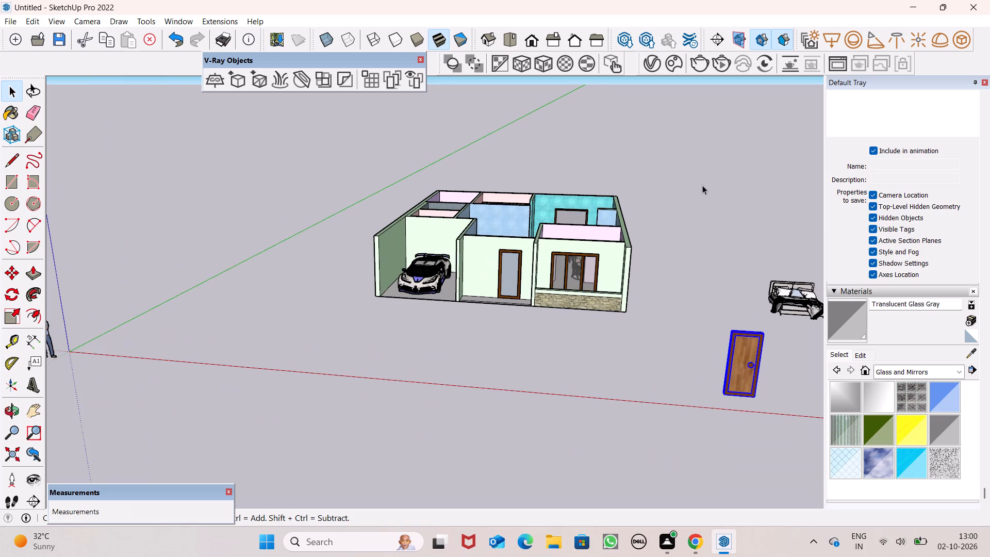
{"action": "scroll", "coordinate": [702, 185], "scroll_direction": "down", "scroll_amount": 9}
{"action": "middle_click_drag", "start_coordinate": [705, 192], "coordinate": [815, 337]}
{"action": "scroll", "coordinate": [817, 337], "scroll_direction": "up", "scroll_amount": 1}
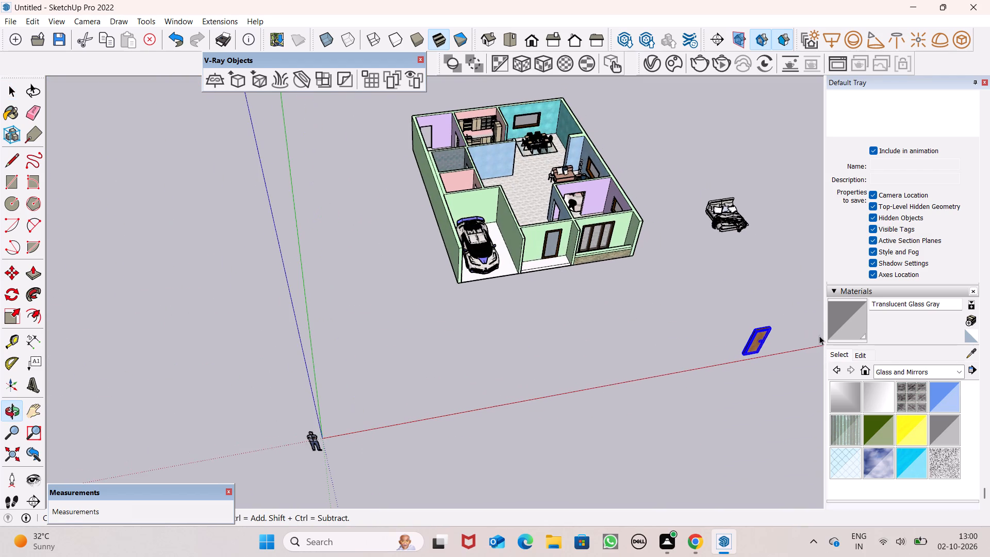
{"action": "scroll", "coordinate": [821, 337], "scroll_direction": "up", "scroll_amount": 2}
{"action": "scroll", "coordinate": [779, 350], "scroll_direction": "up", "scroll_amount": 1}
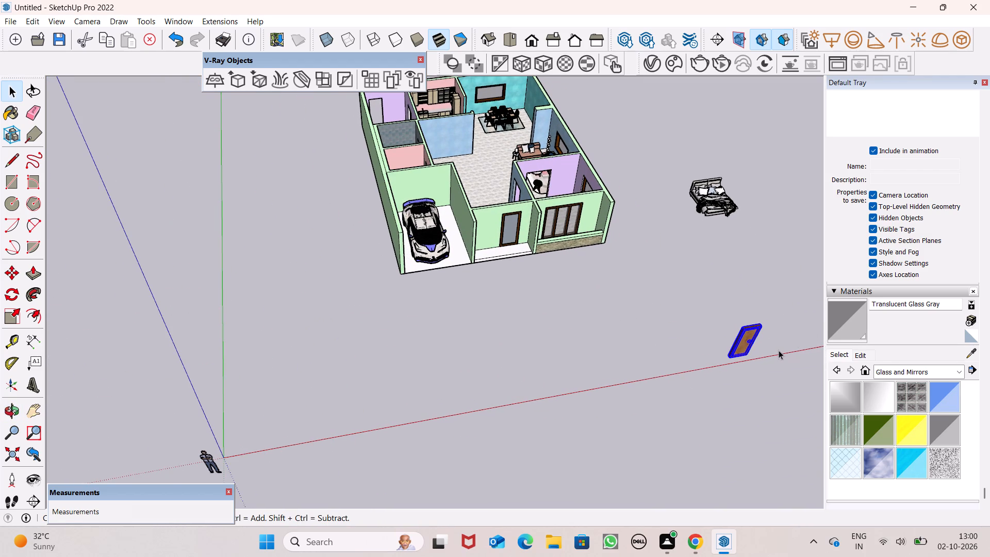
{"action": "scroll", "coordinate": [779, 350], "scroll_direction": "up", "scroll_amount": 5}
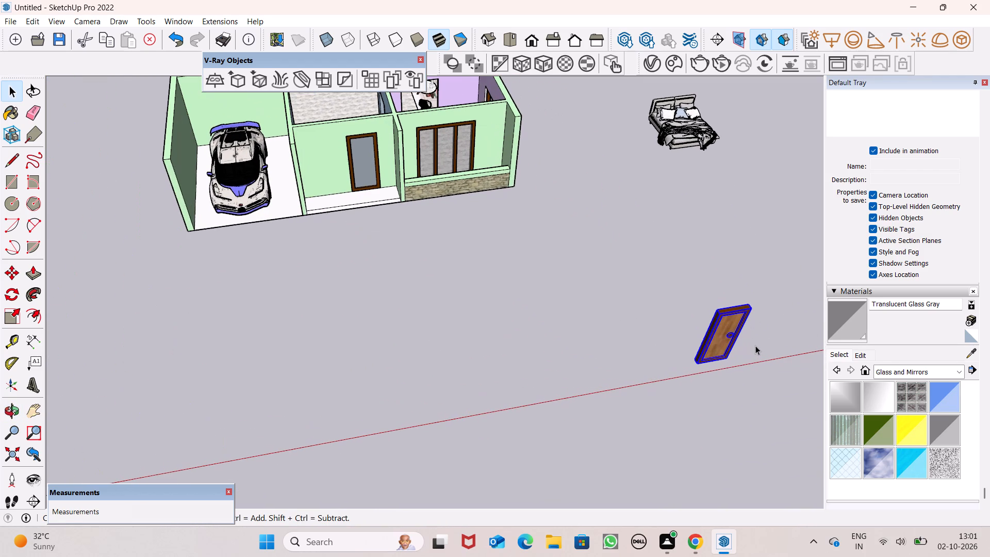
{"action": "left_click", "coordinate": [12, 291]}
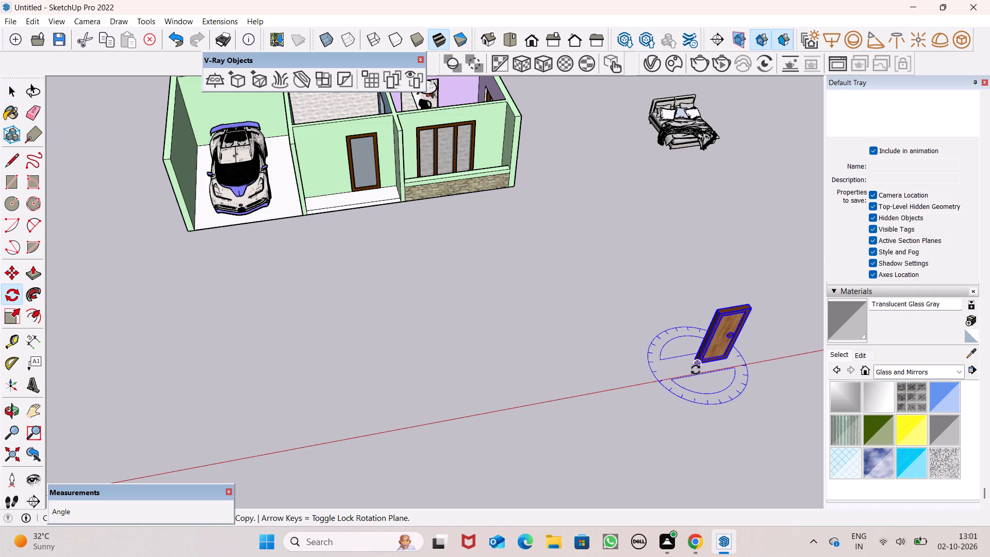
{"action": "double_click", "coordinate": [695, 369]}
{"action": "left_click", "coordinate": [652, 374]}
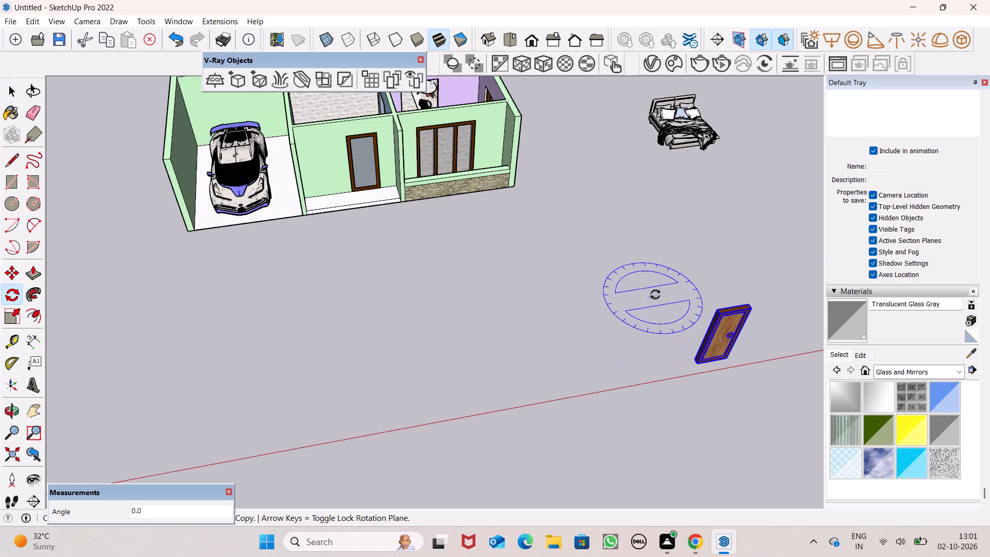
{"action": "left_click", "coordinate": [700, 369]}
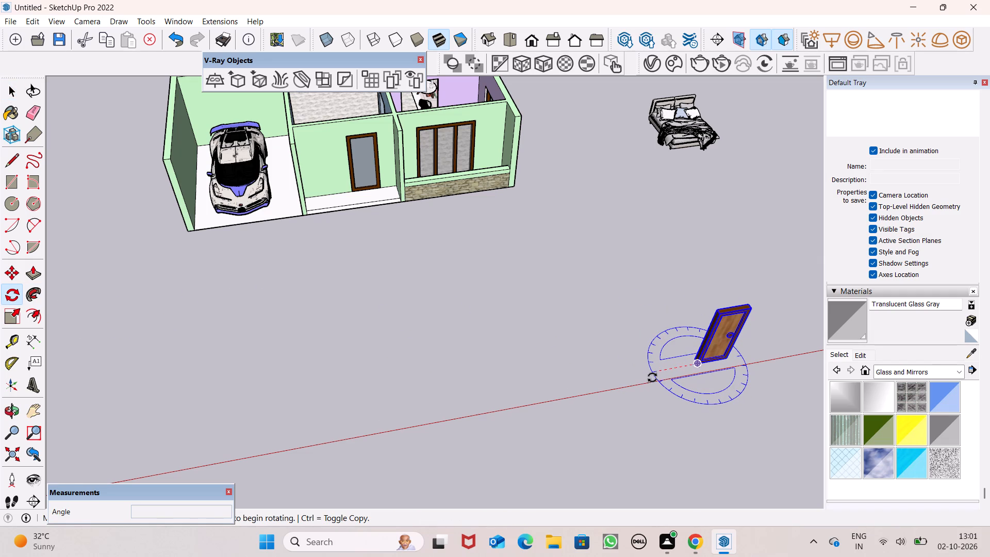
{"action": "left_click", "coordinate": [630, 380]}
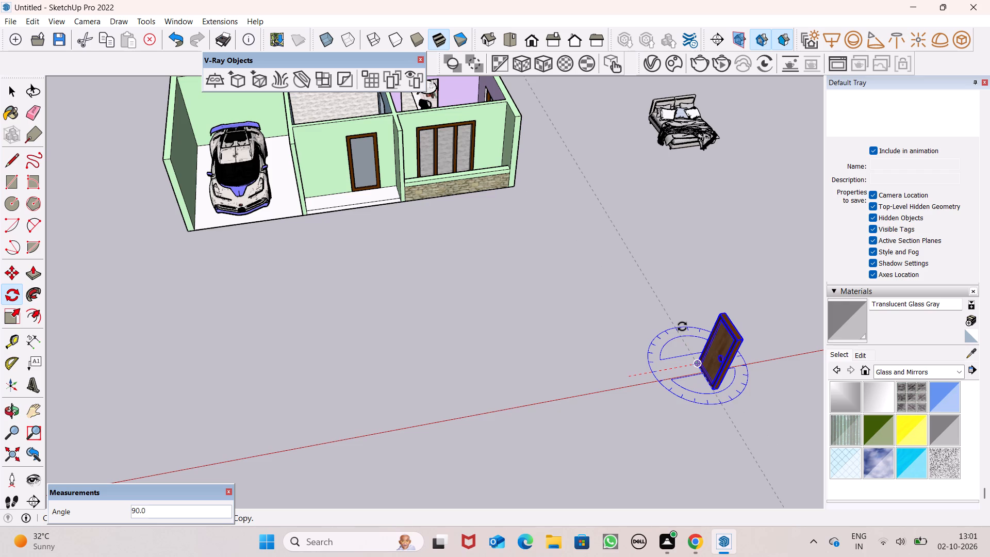
{"action": "scroll", "coordinate": [682, 324], "scroll_direction": "up", "scroll_amount": 7}
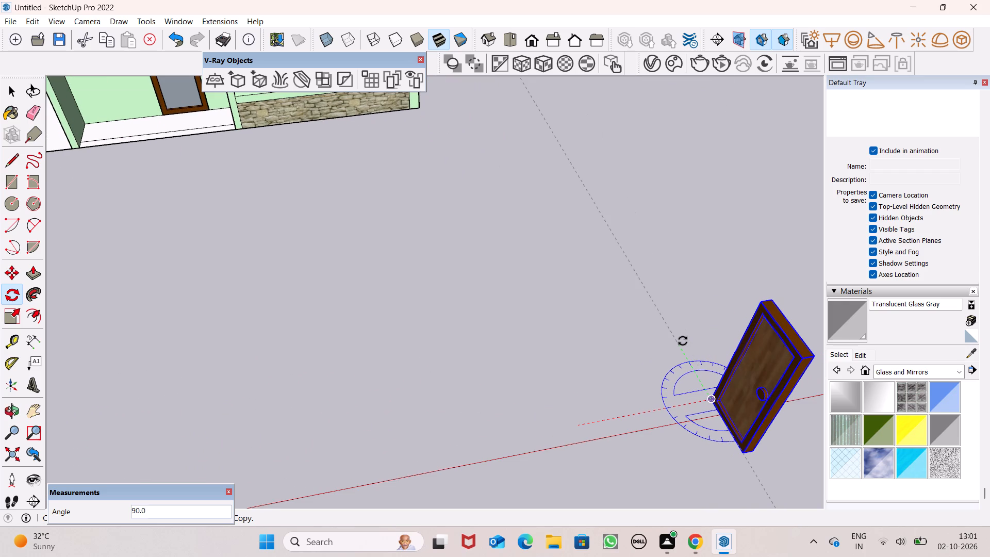
{"action": "left_click", "coordinate": [683, 341]}
{"action": "key", "text": "space"}
{"action": "key", "text": "space"}
{"action": "left_click", "coordinate": [690, 302]}
Move the wooden door group from beside the red axis to the house, near the blue wall by the garage.
{"action": "scroll", "coordinate": [702, 310], "scroll_direction": "down", "scroll_amount": 8}
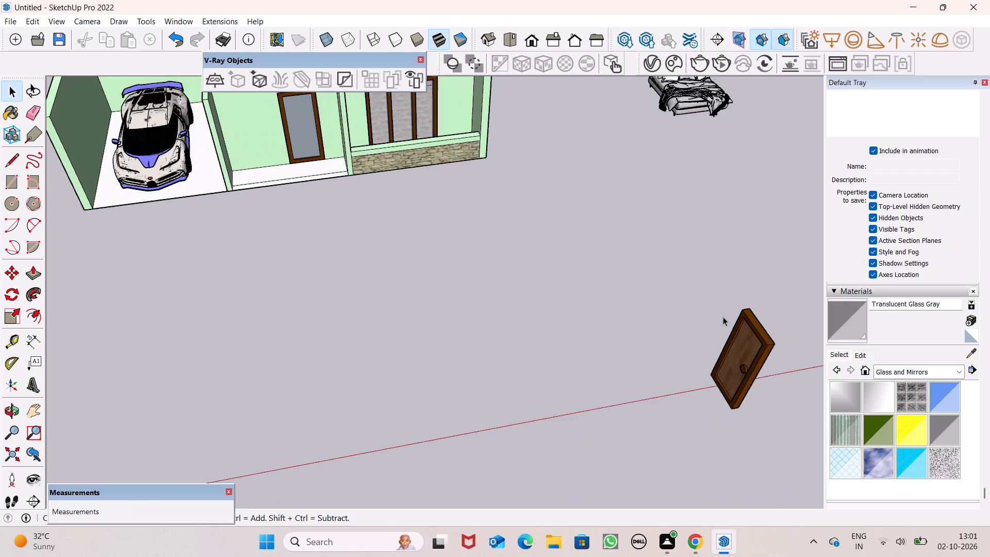
{"action": "scroll", "coordinate": [723, 317], "scroll_direction": "down", "scroll_amount": 19}
{"action": "scroll", "coordinate": [701, 353], "scroll_direction": "down", "scroll_amount": 4}
{"action": "middle_click_drag", "start_coordinate": [700, 354], "coordinate": [747, 386]}
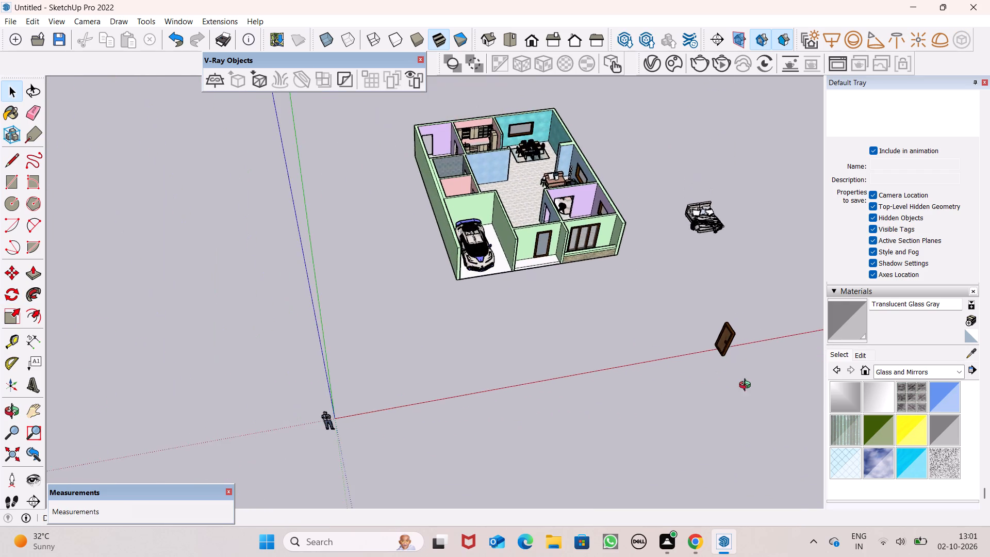
{"action": "middle_click_drag", "start_coordinate": [747, 386], "coordinate": [989, 374]}
{"action": "scroll", "coordinate": [713, 195], "scroll_direction": "up", "scroll_amount": 2}
{"action": "scroll", "coordinate": [709, 193], "scroll_direction": "down", "scroll_amount": 1}
{"action": "scroll", "coordinate": [709, 193], "scroll_direction": "up", "scroll_amount": 5}
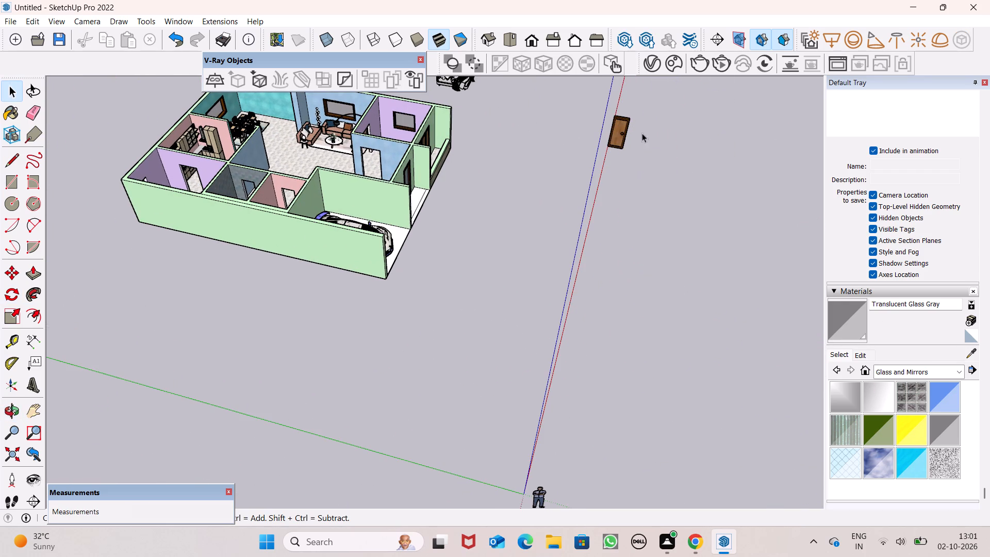
{"action": "left_click", "coordinate": [622, 138]}
{"action": "key", "text": "m"}
{"action": "key", "text": "Return"}
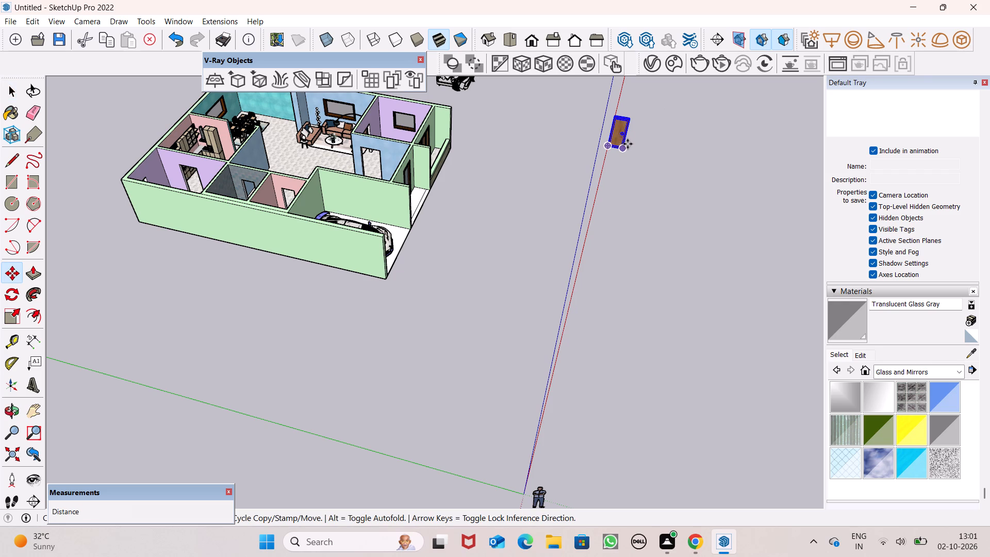
{"action": "left_click_drag", "start_coordinate": [624, 152], "coordinate": [418, 166]}
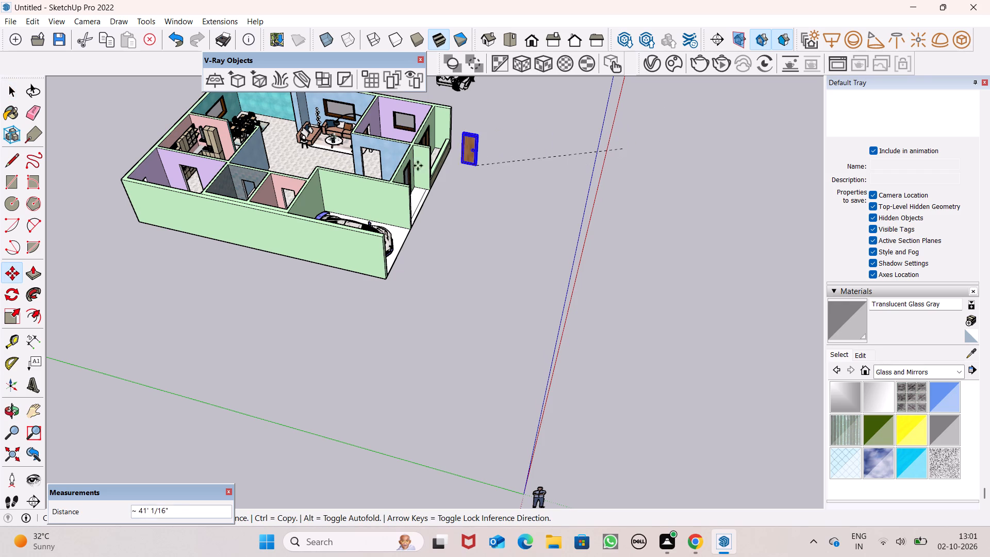
{"action": "left_click_drag", "start_coordinate": [418, 166], "coordinate": [380, 182]}
Move the wooden door by its bottom corner into the blue wall's doorway to the purple room, against the jamb nearest the living area.
{"action": "scroll", "coordinate": [335, 122], "scroll_direction": "up", "scroll_amount": 8}
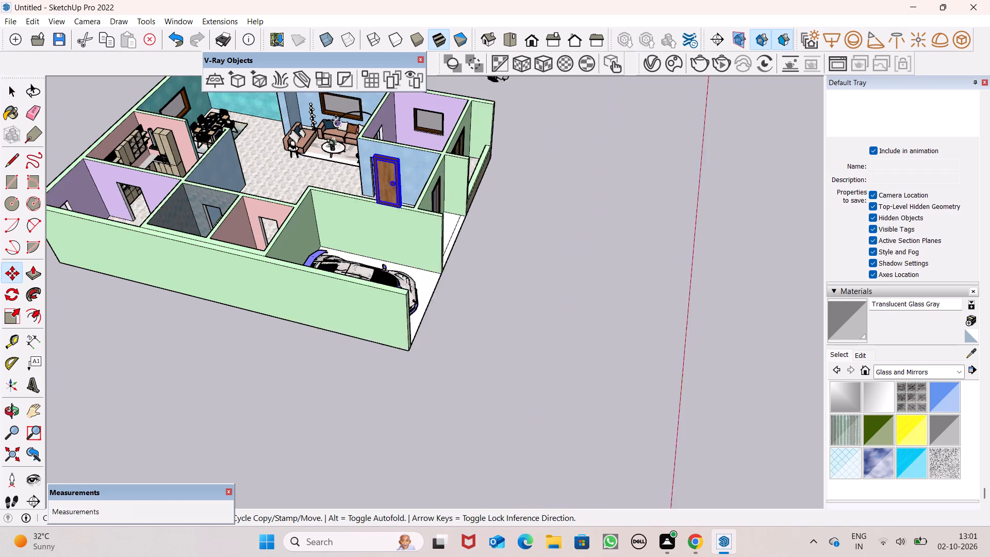
{"action": "scroll", "coordinate": [336, 120], "scroll_direction": "up", "scroll_amount": 4}
{"action": "scroll", "coordinate": [458, 237], "scroll_direction": "up", "scroll_amount": 1}
{"action": "middle_click_drag", "start_coordinate": [458, 247], "coordinate": [751, 289]}
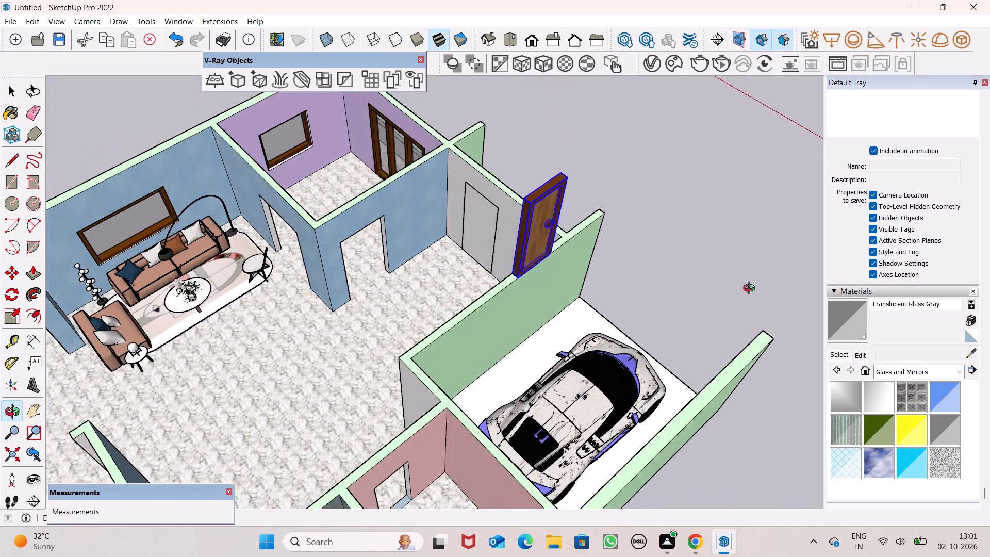
{"action": "middle_click_drag", "start_coordinate": [751, 289], "coordinate": [775, 288]}
{"action": "scroll", "coordinate": [466, 266], "scroll_direction": "up", "scroll_amount": 5}
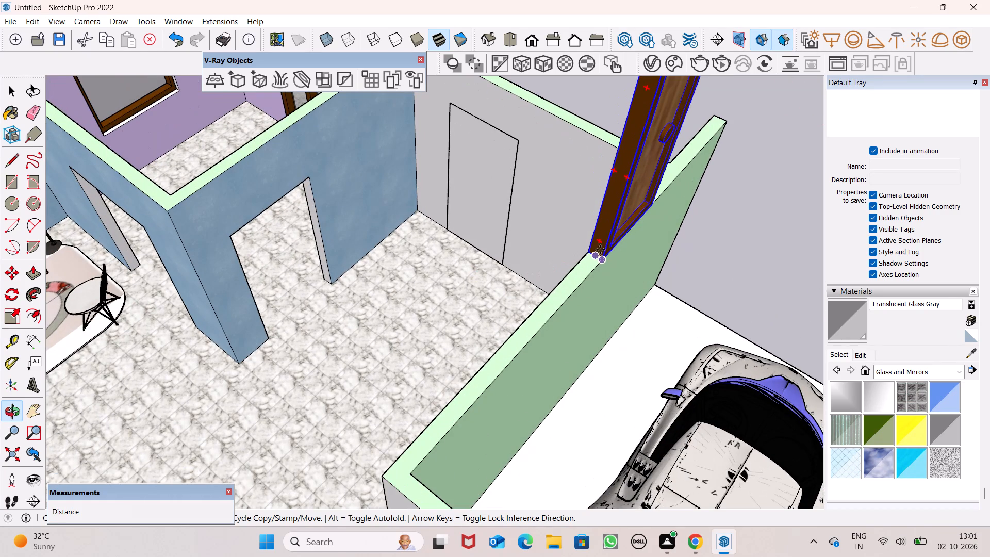
{"action": "left_click_drag", "start_coordinate": [600, 261], "coordinate": [292, 326]}
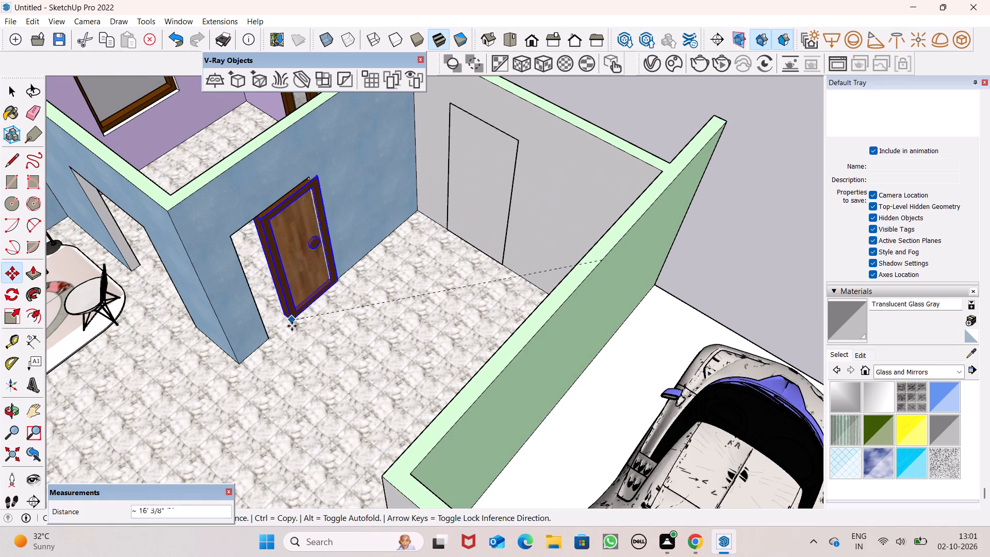
{"action": "left_click_drag", "start_coordinate": [292, 326], "coordinate": [270, 339]}
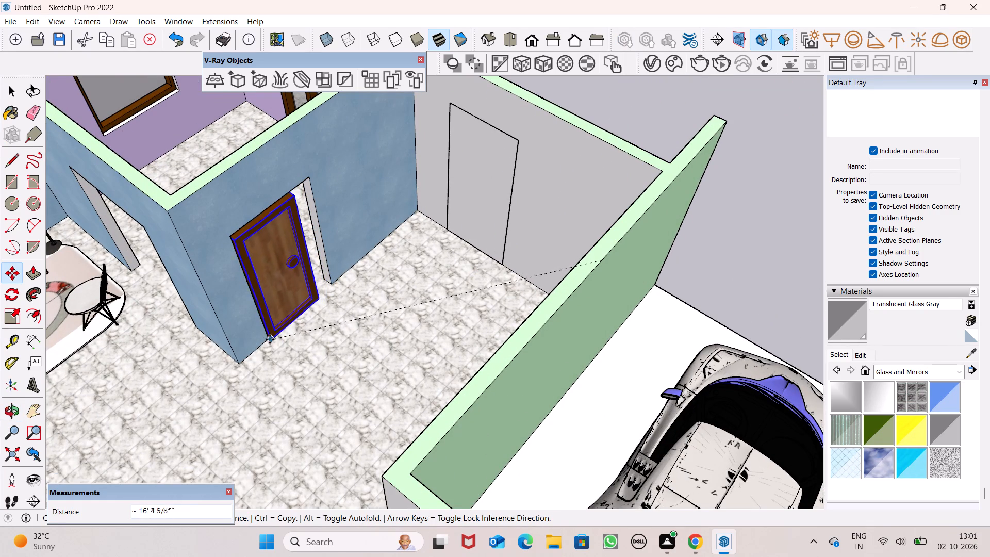
{"action": "left_click_drag", "start_coordinate": [270, 339], "coordinate": [270, 340]}
{"action": "left_click", "coordinate": [270, 340]}
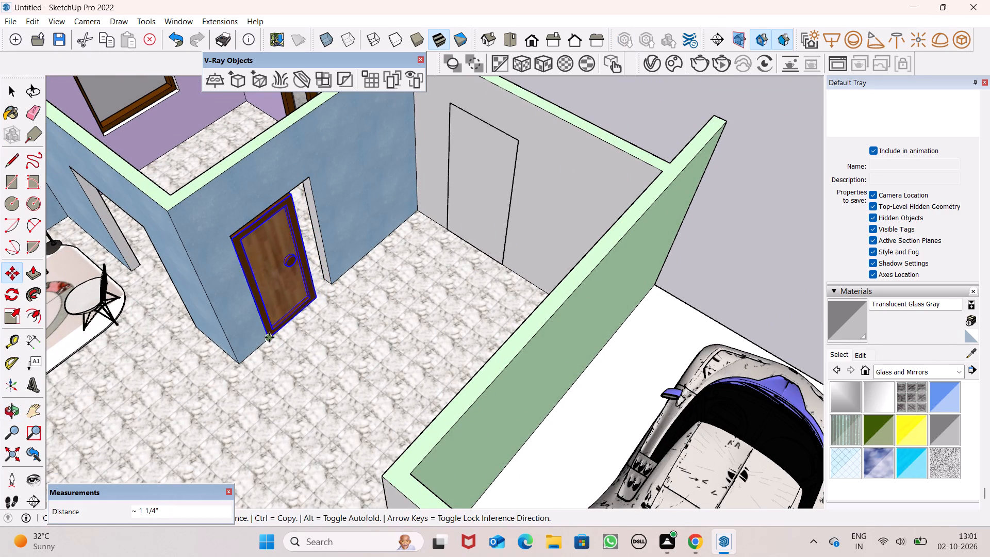
{"action": "triple_click", "coordinate": [269, 337]}
Scale the wooden door's height by about 1.03 along the blue axis to meet the top of the doorway.
{"action": "scroll", "coordinate": [326, 309], "scroll_direction": "up", "scroll_amount": 3}
{"action": "middle_click_drag", "start_coordinate": [325, 306], "coordinate": [373, 318]}
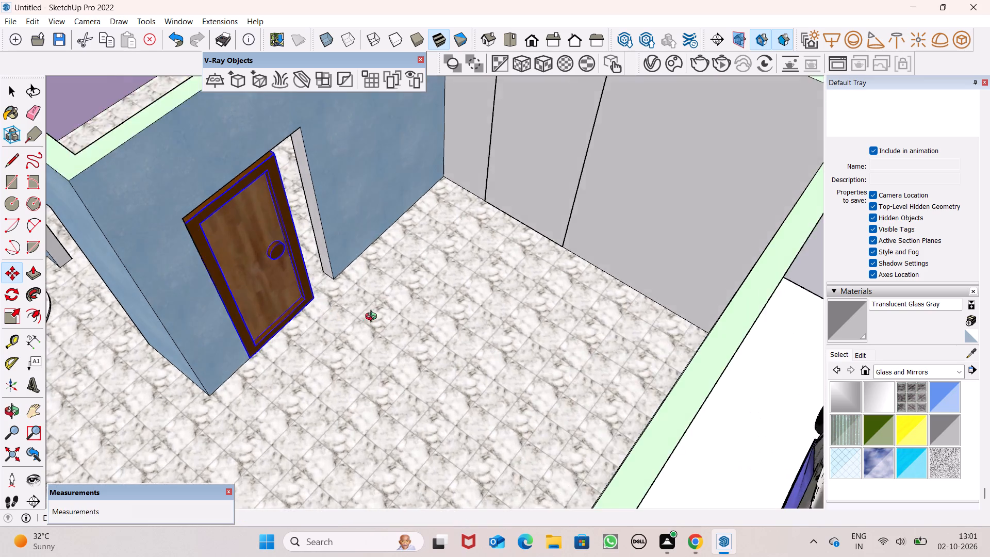
{"action": "middle_click_drag", "start_coordinate": [373, 318], "coordinate": [567, 330]}
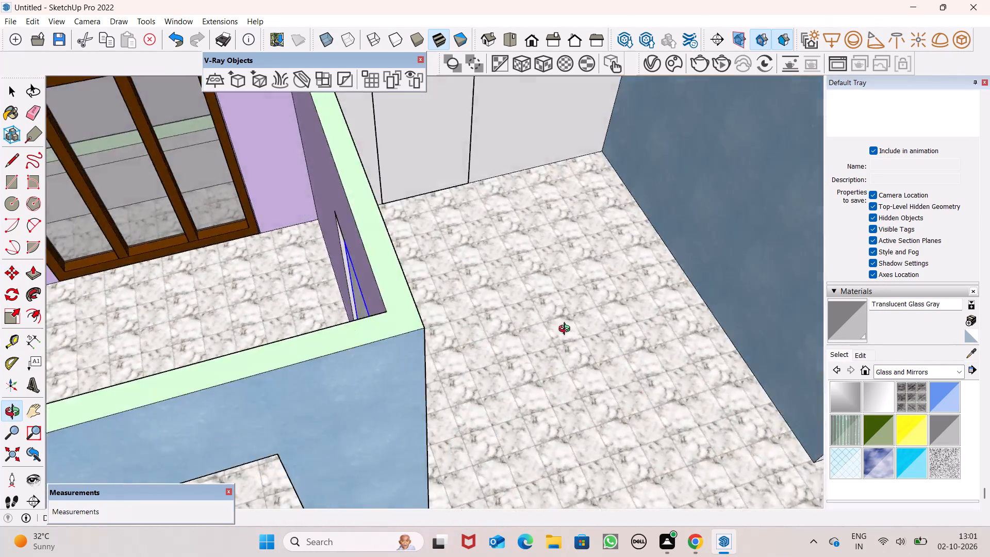
{"action": "middle_click_drag", "start_coordinate": [567, 330], "coordinate": [296, 278]}
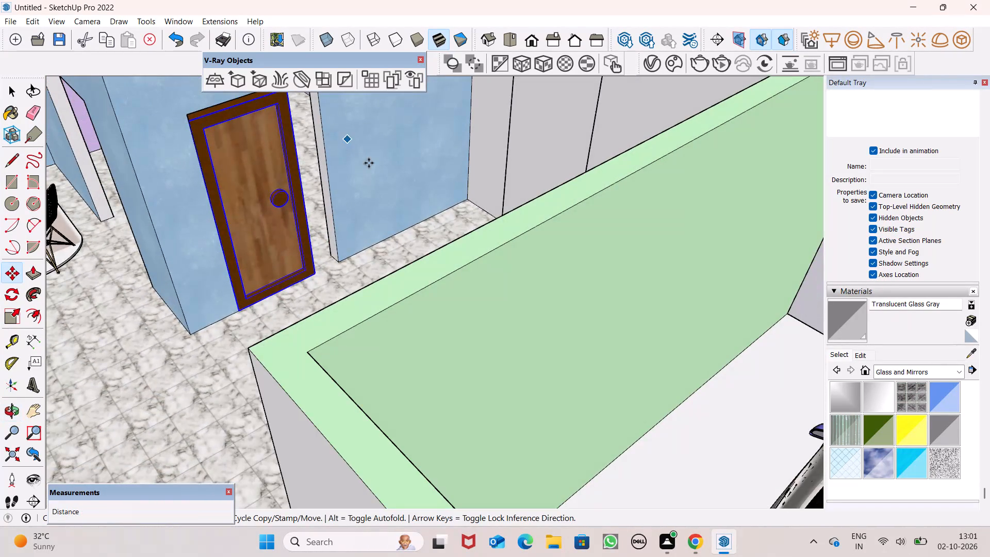
{"action": "scroll", "coordinate": [398, 259], "scroll_direction": "down", "scroll_amount": 1}
{"action": "scroll", "coordinate": [398, 263], "scroll_direction": "up", "scroll_amount": 1}
{"action": "scroll", "coordinate": [398, 268], "scroll_direction": "down", "scroll_amount": 5}
{"action": "scroll", "coordinate": [335, 126], "scroll_direction": "up", "scroll_amount": 15}
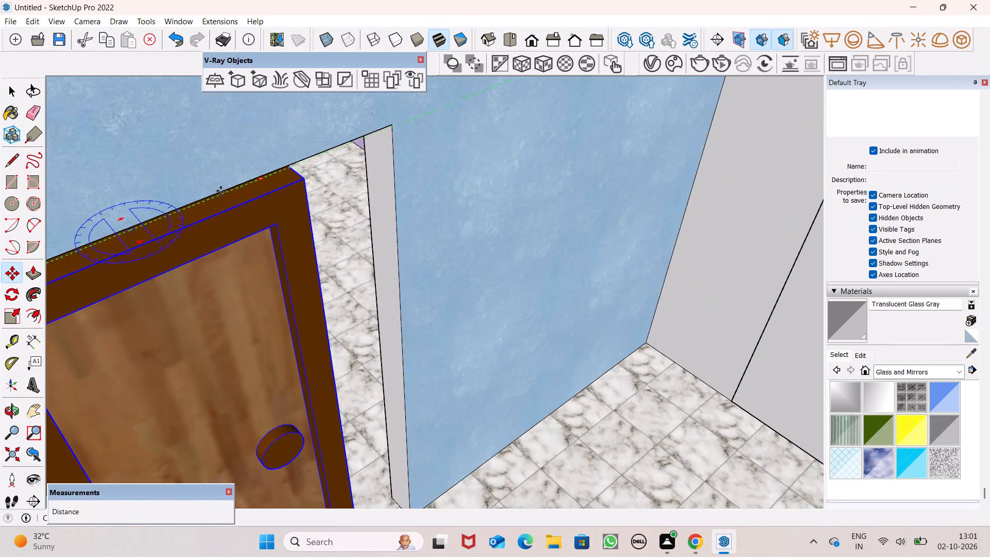
{"action": "left_click", "coordinate": [19, 323]}
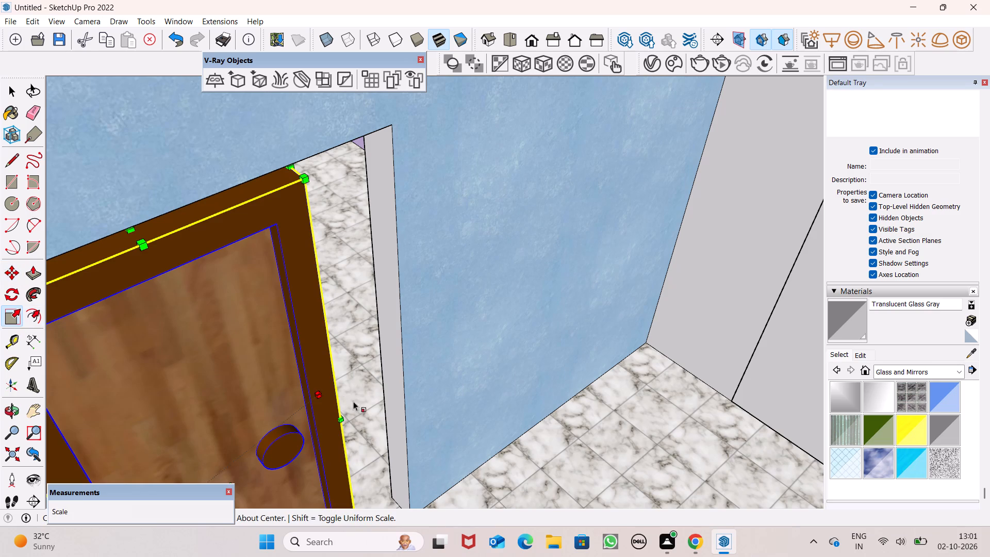
{"action": "scroll", "coordinate": [356, 354], "scroll_direction": "down", "scroll_amount": 7}
{"action": "middle_click_drag", "start_coordinate": [380, 374], "coordinate": [313, 363]}
{"action": "scroll", "coordinate": [244, 258], "scroll_direction": "up", "scroll_amount": 8}
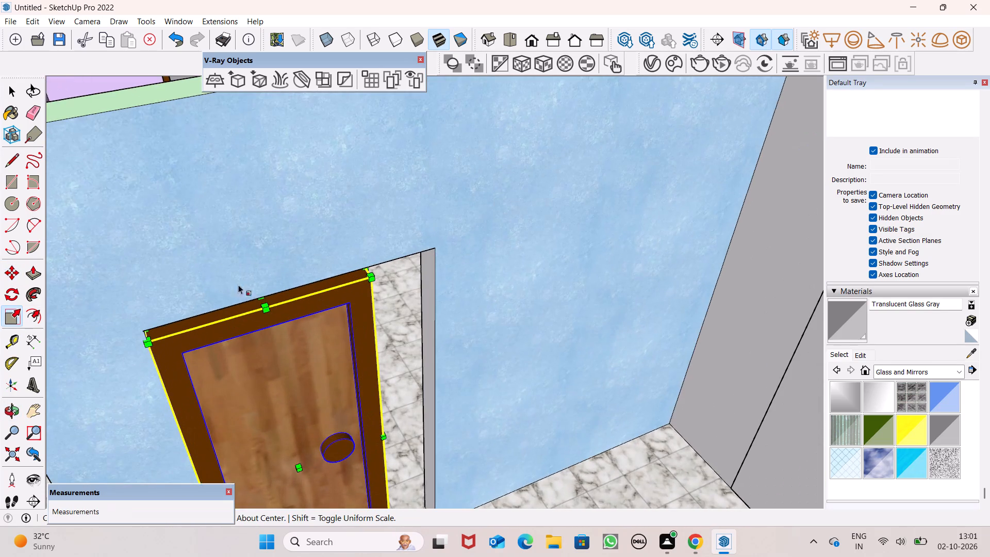
{"action": "scroll", "coordinate": [272, 301], "scroll_direction": "up", "scroll_amount": 5}
{"action": "middle_click_drag", "start_coordinate": [285, 303], "coordinate": [286, 198]}
{"action": "scroll", "coordinate": [286, 201], "scroll_direction": "up", "scroll_amount": 2}
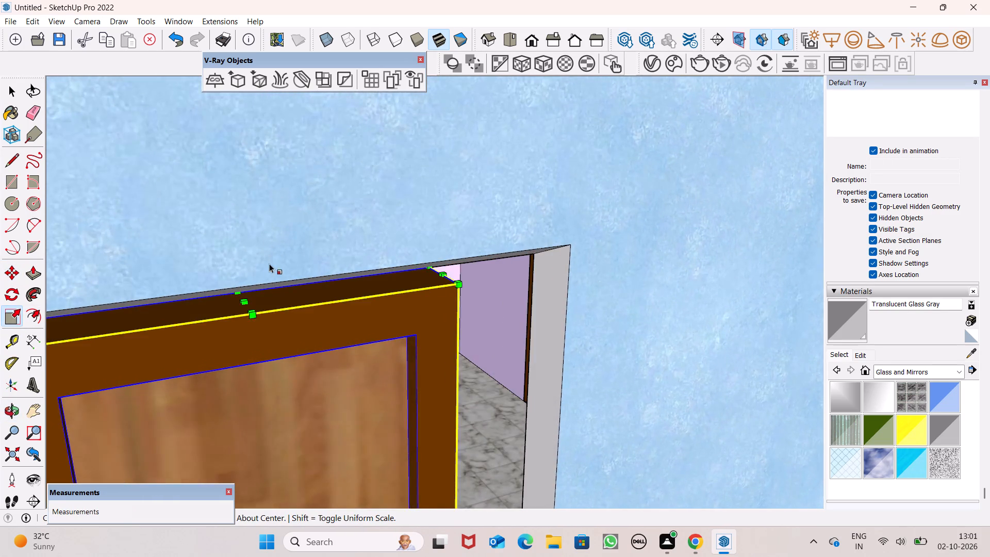
{"action": "scroll", "coordinate": [269, 269], "scroll_direction": "up", "scroll_amount": 1}
{"action": "scroll", "coordinate": [266, 276], "scroll_direction": "down", "scroll_amount": 1}
{"action": "scroll", "coordinate": [265, 279], "scroll_direction": "up", "scroll_amount": 4}
{"action": "left_click_drag", "start_coordinate": [237, 309], "coordinate": [239, 284]}
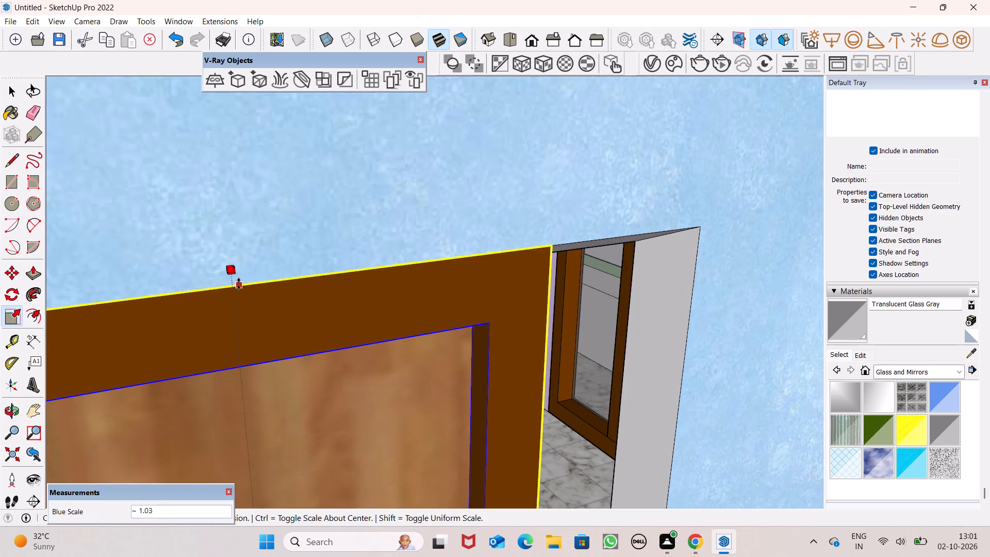
{"action": "left_click_drag", "start_coordinate": [239, 284], "coordinate": [241, 285]}
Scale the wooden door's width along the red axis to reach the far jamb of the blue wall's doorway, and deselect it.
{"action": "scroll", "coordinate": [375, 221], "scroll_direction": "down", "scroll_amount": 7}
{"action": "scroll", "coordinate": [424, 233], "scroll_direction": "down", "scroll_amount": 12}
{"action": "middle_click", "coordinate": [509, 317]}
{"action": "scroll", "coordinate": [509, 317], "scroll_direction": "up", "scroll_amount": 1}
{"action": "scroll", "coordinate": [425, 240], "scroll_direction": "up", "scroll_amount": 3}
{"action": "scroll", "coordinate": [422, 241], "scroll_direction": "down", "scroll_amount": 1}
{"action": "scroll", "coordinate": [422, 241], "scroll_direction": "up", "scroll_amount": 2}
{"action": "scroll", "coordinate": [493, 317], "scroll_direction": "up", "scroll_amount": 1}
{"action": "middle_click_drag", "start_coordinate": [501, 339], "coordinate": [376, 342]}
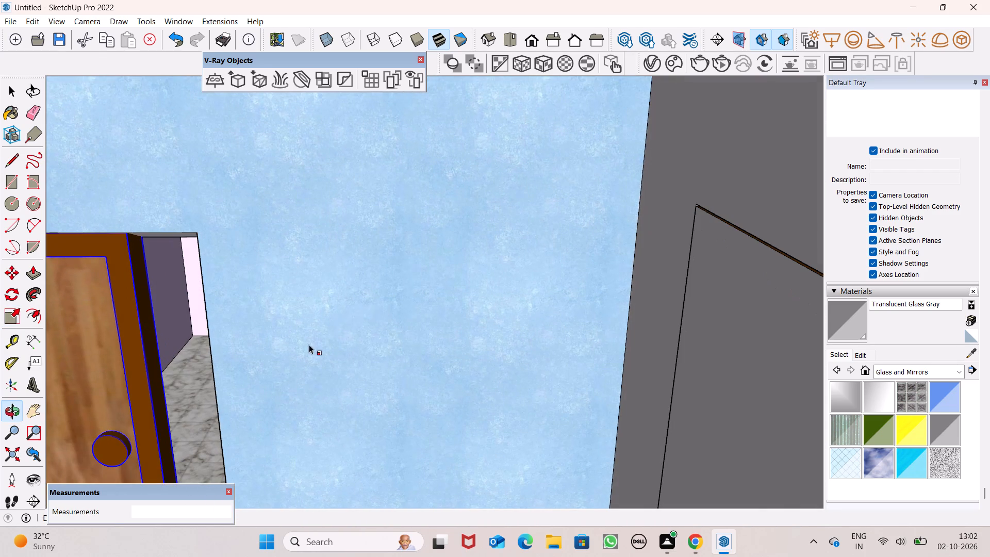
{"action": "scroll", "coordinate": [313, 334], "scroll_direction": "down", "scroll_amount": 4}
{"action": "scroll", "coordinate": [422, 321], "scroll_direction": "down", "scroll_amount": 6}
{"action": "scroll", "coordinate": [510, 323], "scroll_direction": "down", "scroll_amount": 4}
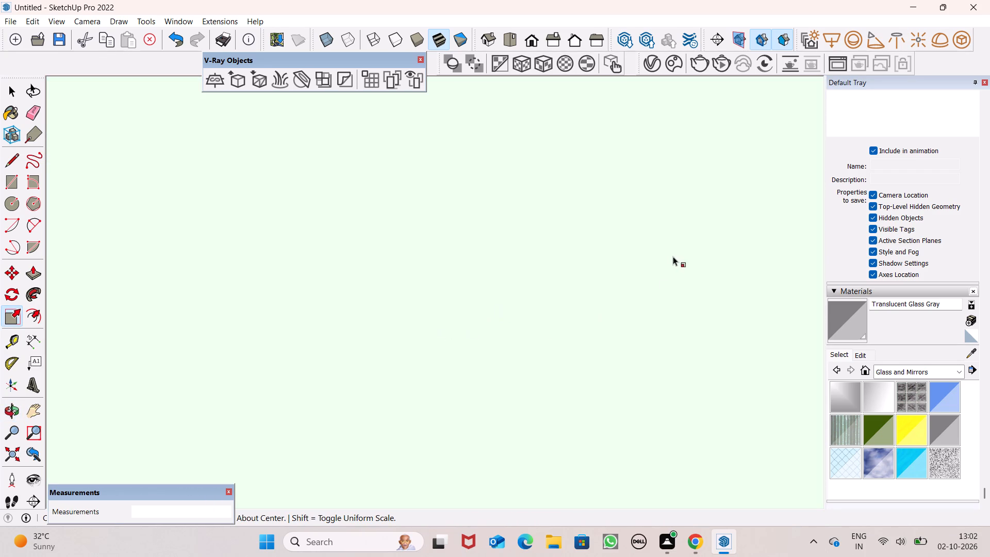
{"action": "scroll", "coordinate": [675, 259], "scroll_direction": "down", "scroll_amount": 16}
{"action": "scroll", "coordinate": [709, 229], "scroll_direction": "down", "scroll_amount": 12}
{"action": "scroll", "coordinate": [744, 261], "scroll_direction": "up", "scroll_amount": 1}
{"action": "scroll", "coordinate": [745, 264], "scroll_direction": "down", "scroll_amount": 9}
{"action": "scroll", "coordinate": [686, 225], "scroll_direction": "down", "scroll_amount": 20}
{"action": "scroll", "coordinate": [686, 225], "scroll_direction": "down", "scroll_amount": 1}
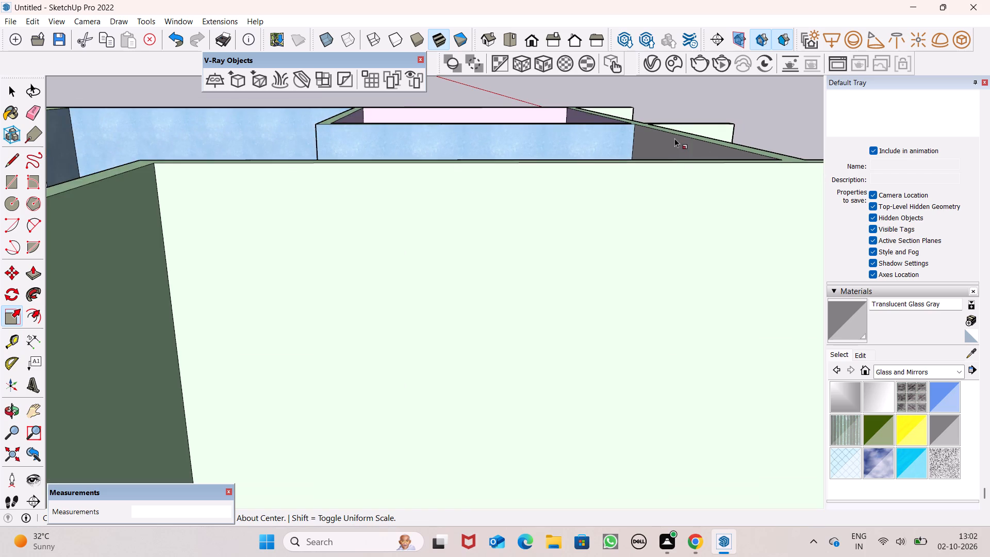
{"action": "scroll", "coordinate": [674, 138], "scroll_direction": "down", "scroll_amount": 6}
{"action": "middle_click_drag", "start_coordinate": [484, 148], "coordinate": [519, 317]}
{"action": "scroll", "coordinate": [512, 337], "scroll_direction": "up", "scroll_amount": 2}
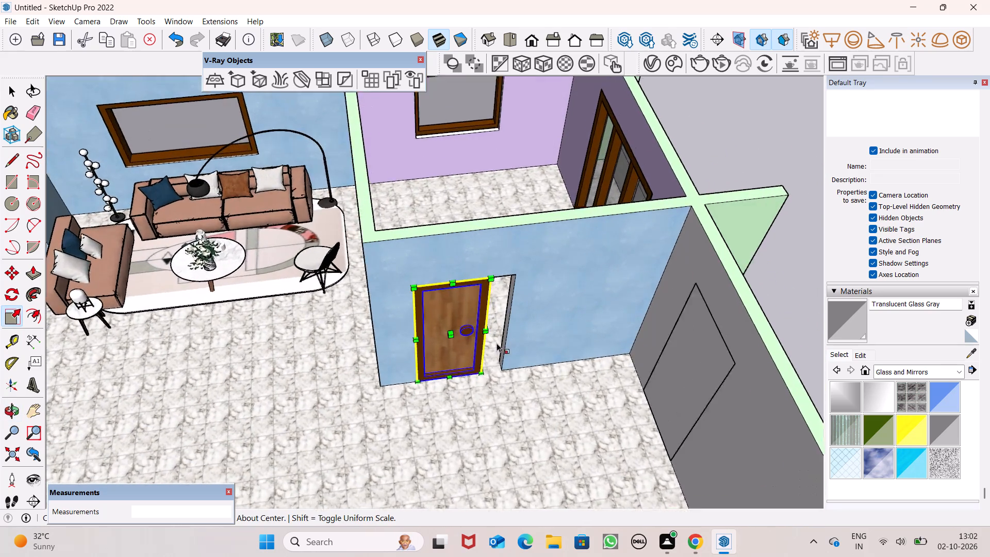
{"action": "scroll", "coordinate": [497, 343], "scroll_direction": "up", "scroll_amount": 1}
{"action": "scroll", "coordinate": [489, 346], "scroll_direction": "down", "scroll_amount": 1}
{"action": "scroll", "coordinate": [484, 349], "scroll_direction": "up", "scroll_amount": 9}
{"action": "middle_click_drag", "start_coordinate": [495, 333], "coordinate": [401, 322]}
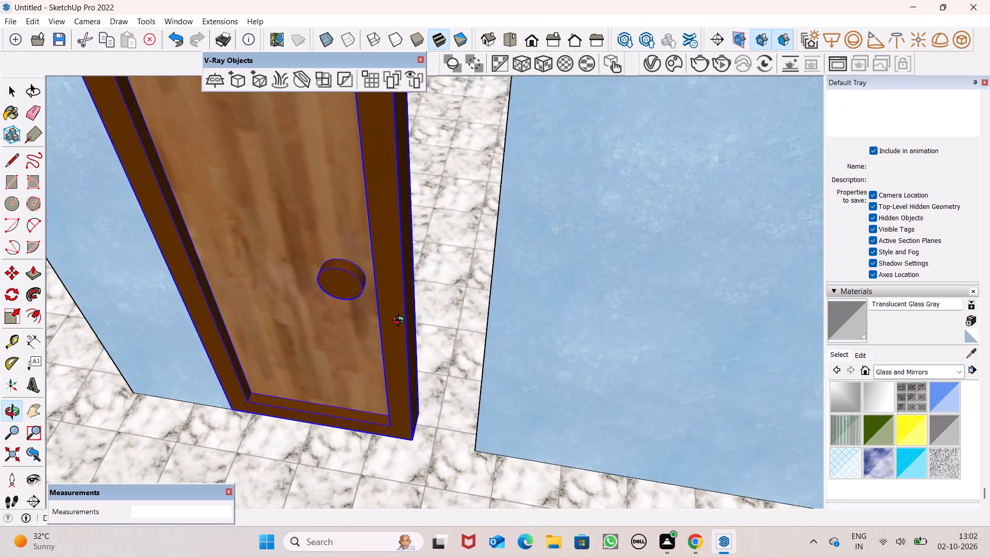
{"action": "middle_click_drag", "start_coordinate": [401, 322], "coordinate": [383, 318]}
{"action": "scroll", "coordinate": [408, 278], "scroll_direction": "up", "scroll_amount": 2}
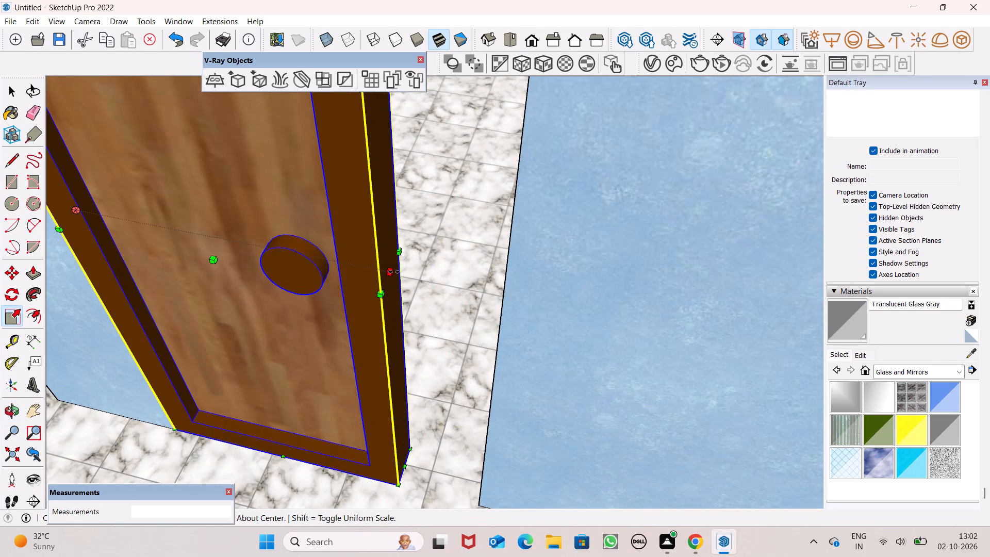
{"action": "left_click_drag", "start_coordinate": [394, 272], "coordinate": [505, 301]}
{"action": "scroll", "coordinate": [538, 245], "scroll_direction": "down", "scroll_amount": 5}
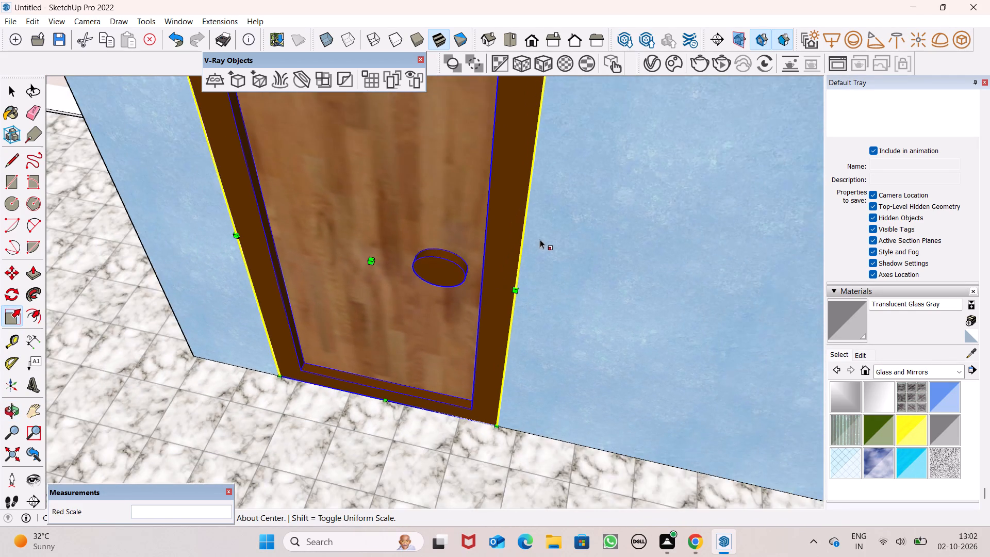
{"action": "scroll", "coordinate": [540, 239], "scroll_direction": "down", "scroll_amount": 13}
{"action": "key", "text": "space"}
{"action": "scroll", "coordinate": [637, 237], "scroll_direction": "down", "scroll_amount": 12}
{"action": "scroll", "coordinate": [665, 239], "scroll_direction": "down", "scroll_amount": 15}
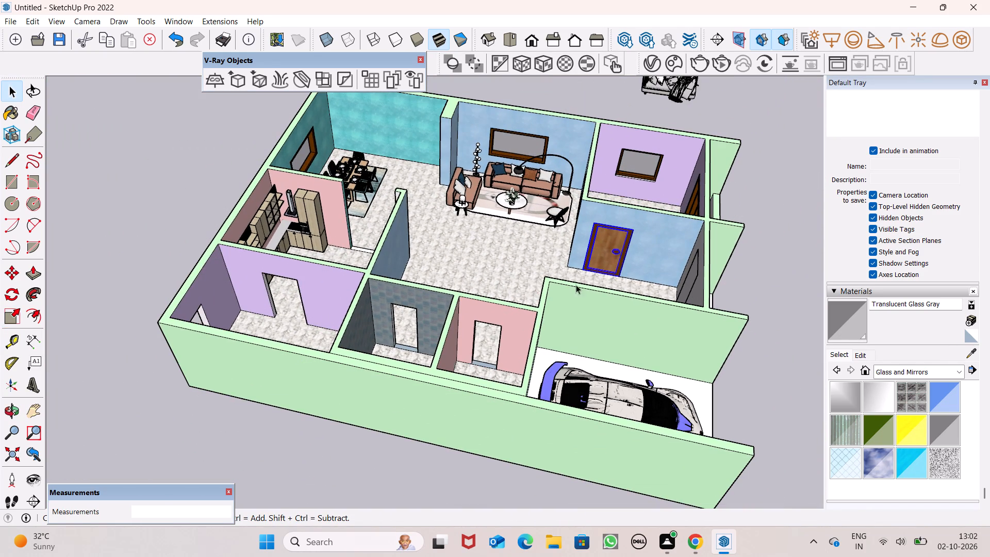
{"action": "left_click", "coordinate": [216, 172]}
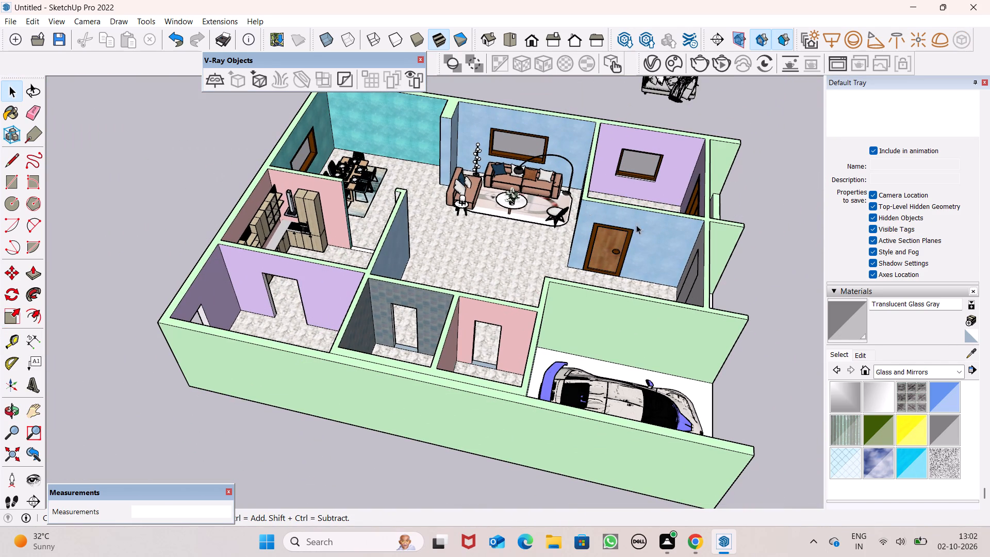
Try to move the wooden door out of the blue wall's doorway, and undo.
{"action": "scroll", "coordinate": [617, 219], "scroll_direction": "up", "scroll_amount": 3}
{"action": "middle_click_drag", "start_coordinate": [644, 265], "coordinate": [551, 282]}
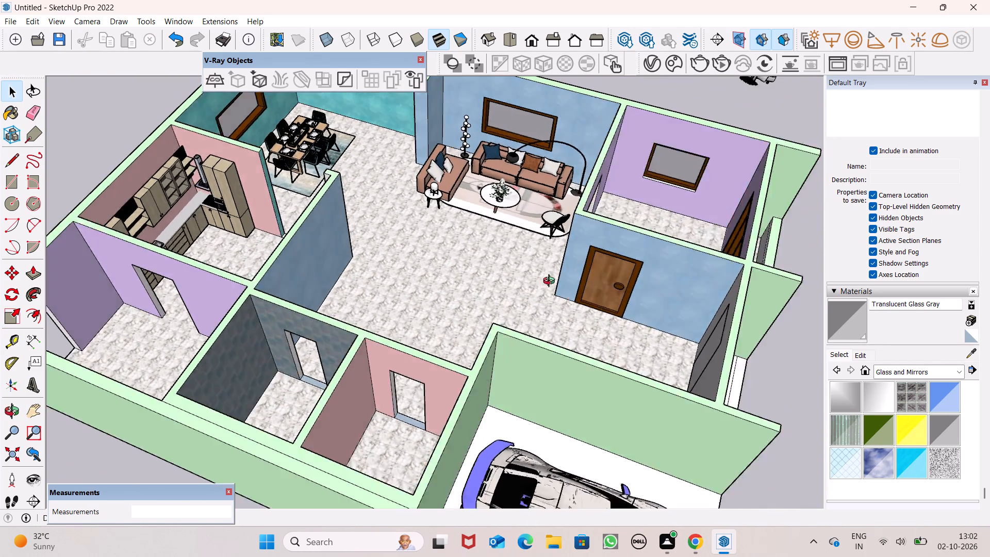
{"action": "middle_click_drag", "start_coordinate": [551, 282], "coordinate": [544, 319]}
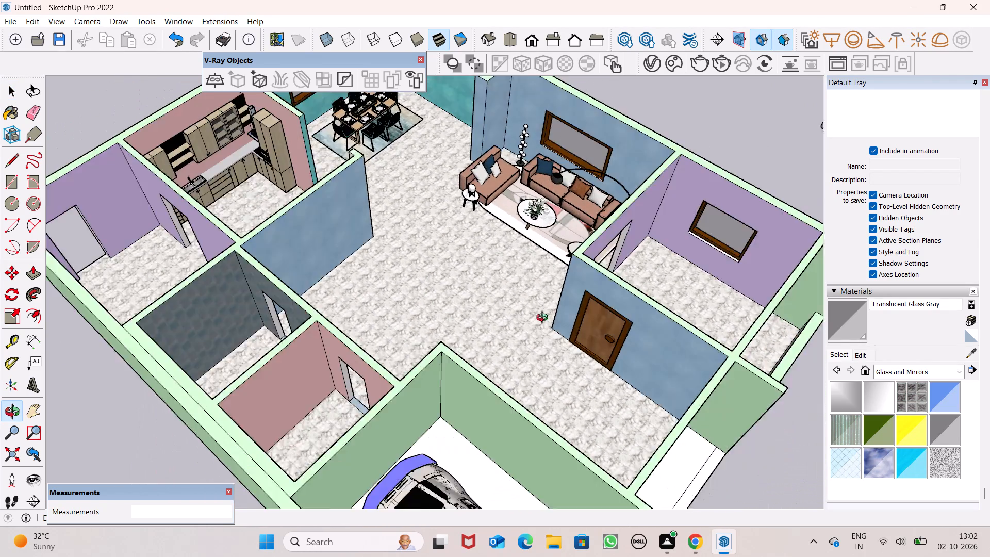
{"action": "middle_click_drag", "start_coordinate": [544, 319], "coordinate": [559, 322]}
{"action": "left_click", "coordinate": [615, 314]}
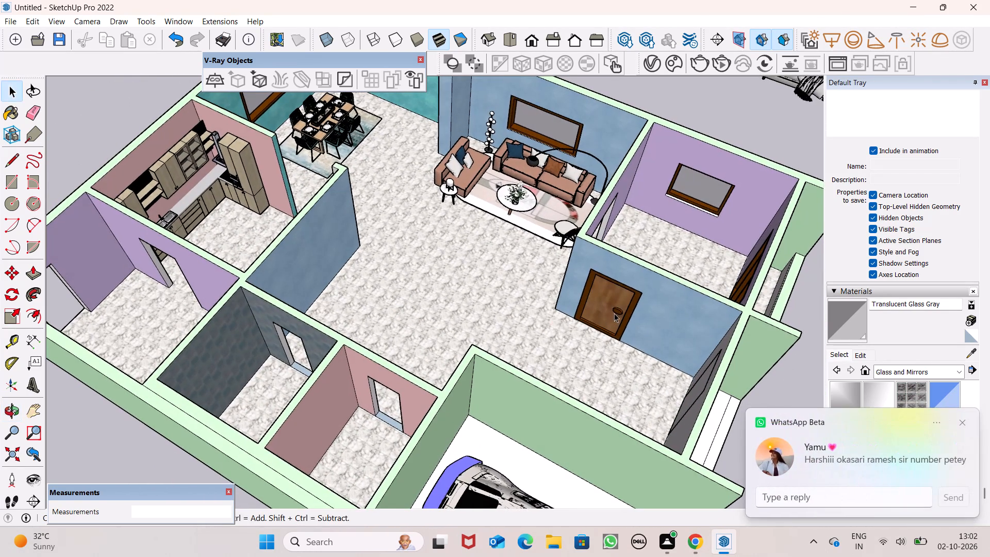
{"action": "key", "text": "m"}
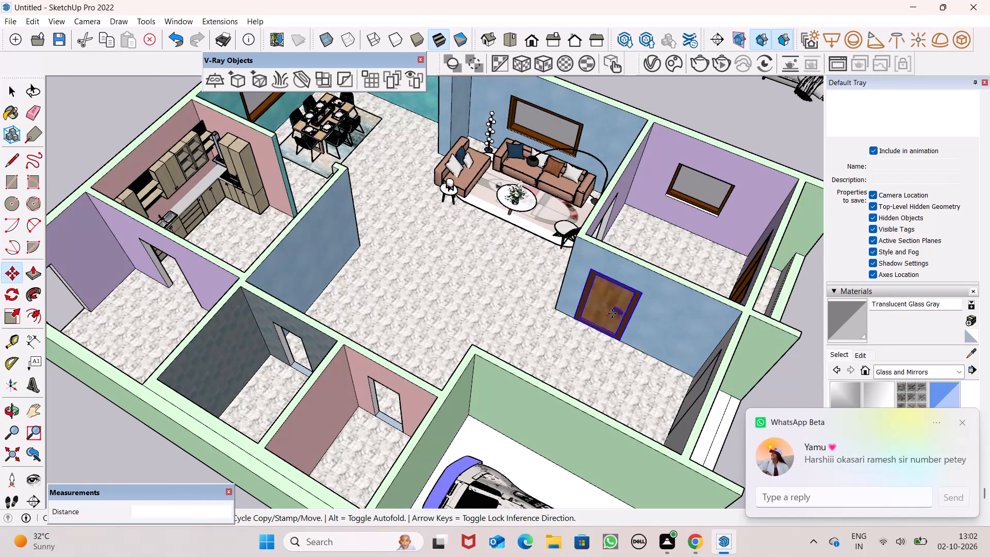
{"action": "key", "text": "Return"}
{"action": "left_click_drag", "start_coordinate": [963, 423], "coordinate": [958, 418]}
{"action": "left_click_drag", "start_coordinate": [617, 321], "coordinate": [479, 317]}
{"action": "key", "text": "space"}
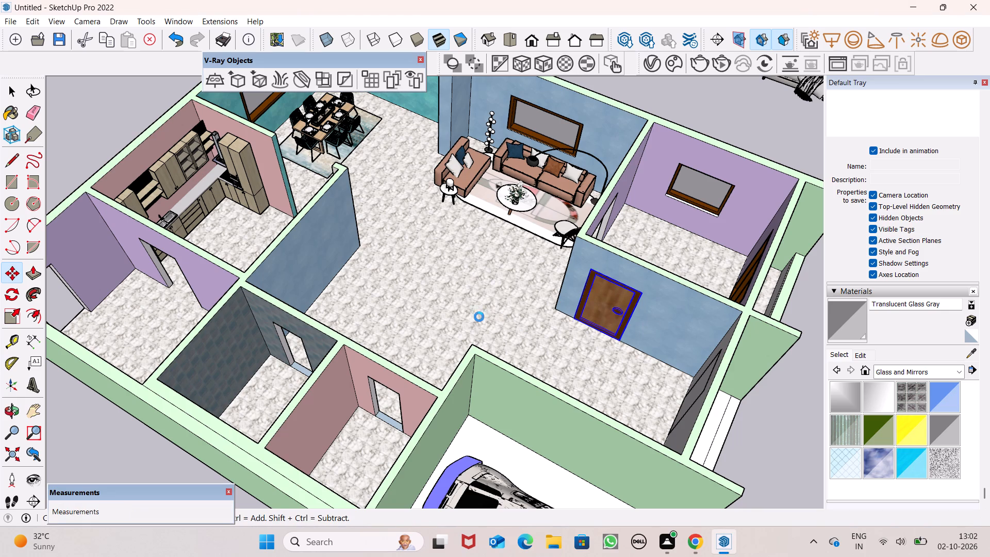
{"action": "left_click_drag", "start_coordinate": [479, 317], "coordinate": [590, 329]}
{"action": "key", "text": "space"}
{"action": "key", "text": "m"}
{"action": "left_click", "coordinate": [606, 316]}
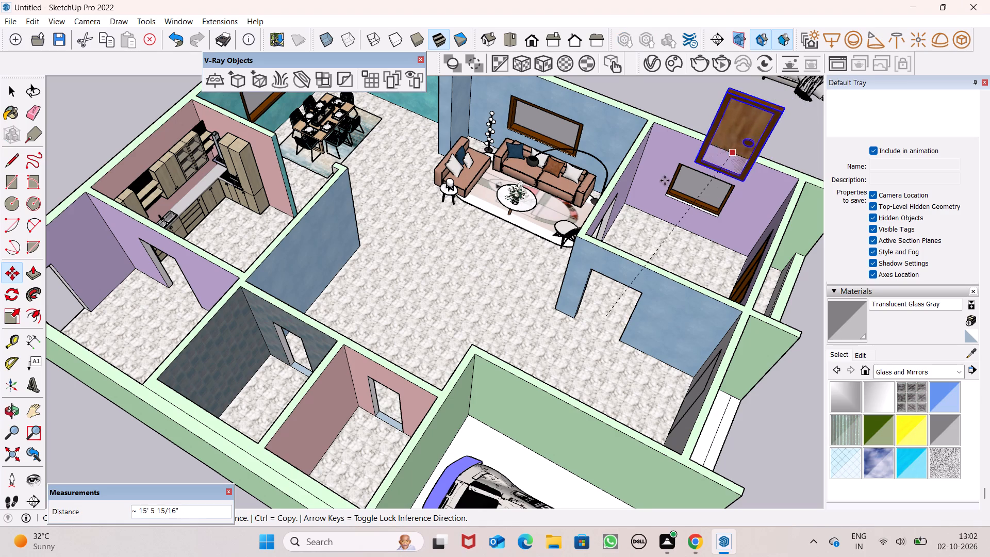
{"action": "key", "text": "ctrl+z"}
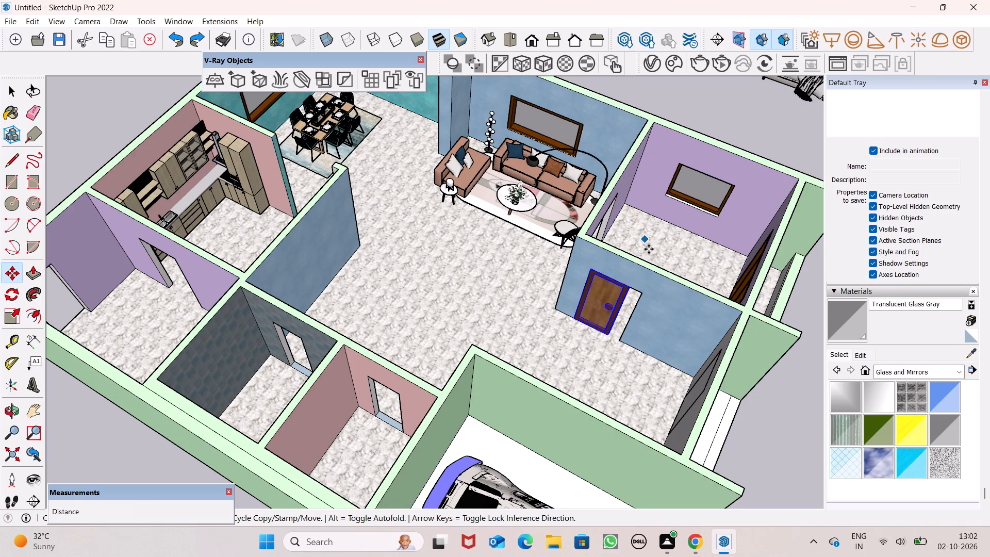
Scale the wooden door's width by about 1.33 along the red axis to fill the blue wall's doorway up to the far jamb.
{"action": "key", "text": "space"}
{"action": "scroll", "coordinate": [650, 330], "scroll_direction": "up", "scroll_amount": 10}
{"action": "scroll", "coordinate": [614, 291], "scroll_direction": "up", "scroll_amount": 8}
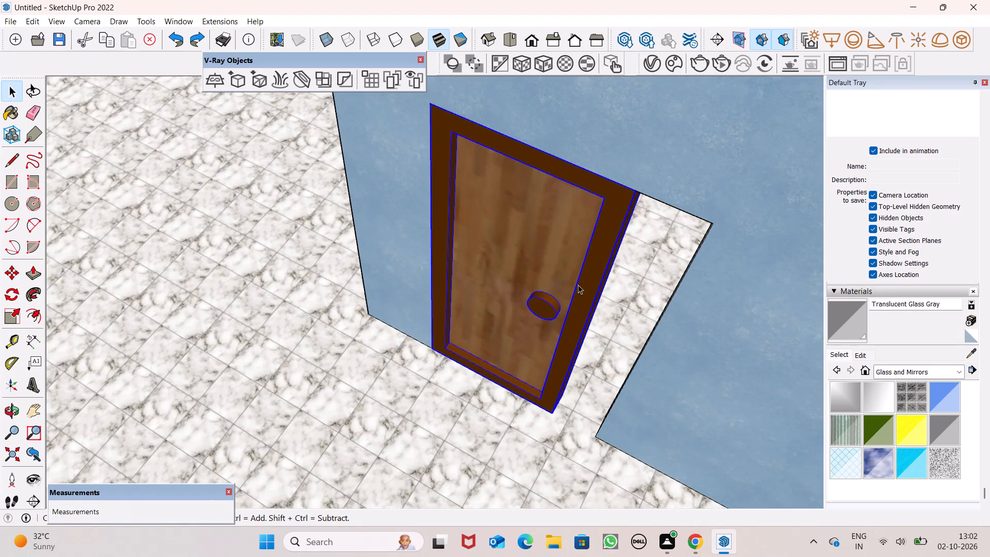
{"action": "left_click_drag", "start_coordinate": [18, 315], "coordinate": [19, 315]}
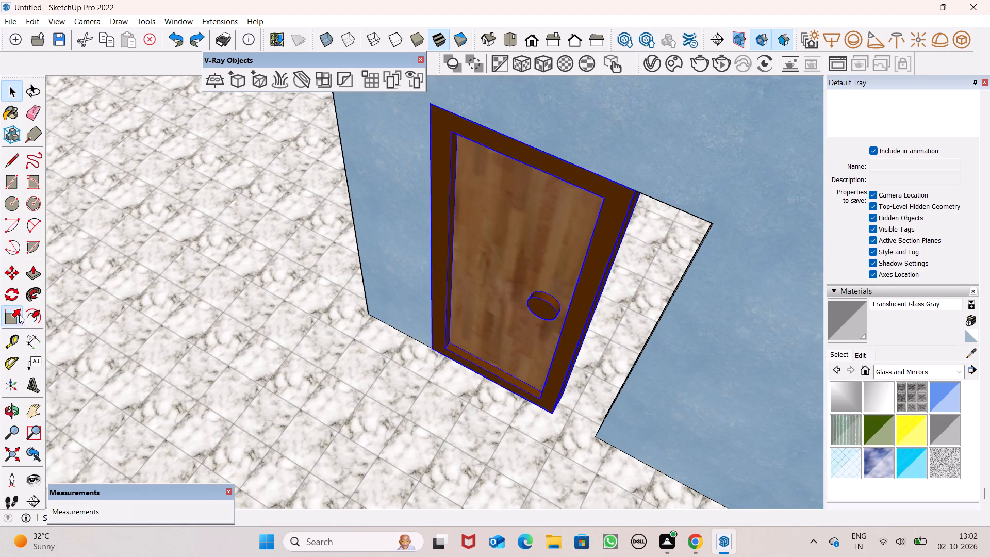
{"action": "left_click_drag", "start_coordinate": [19, 315], "coordinate": [24, 315]}
{"action": "left_click", "coordinate": [17, 319]}
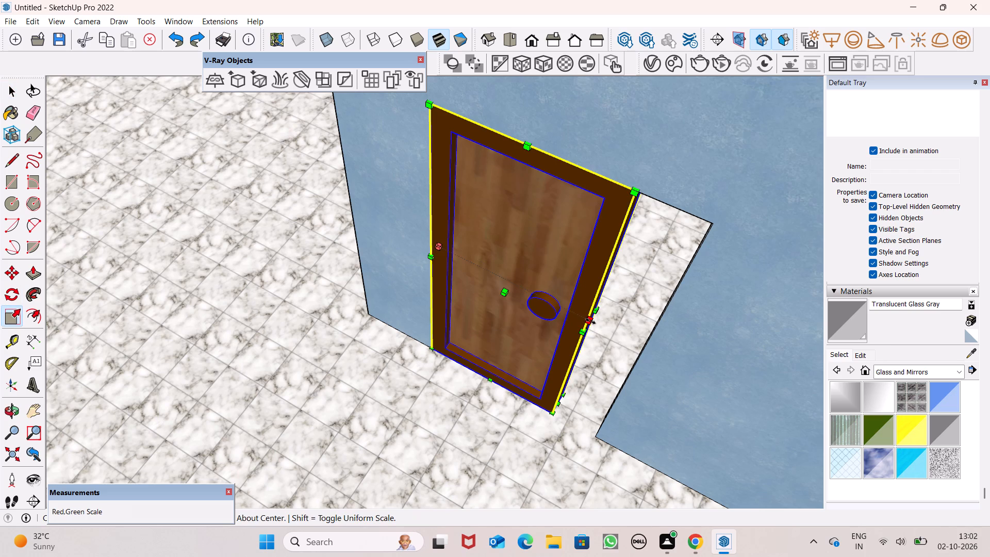
{"action": "left_click_drag", "start_coordinate": [592, 321], "coordinate": [637, 356]}
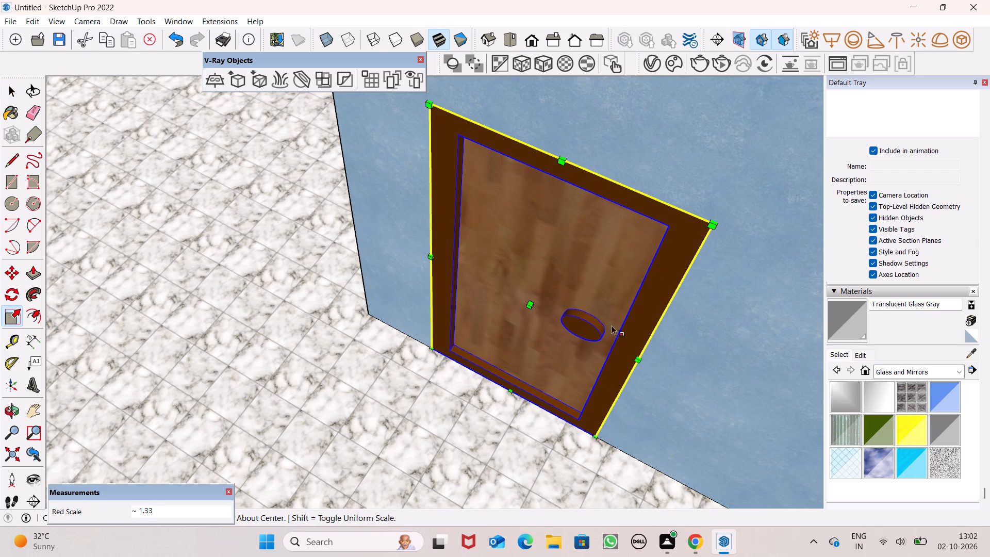
{"action": "key", "text": "space"}
Copy the wooden door from the blue wall's doorway to the open floor beside the living area's sofa.
{"action": "left_click", "coordinate": [598, 284]}
{"action": "scroll", "coordinate": [598, 278], "scroll_direction": "down", "scroll_amount": 3}
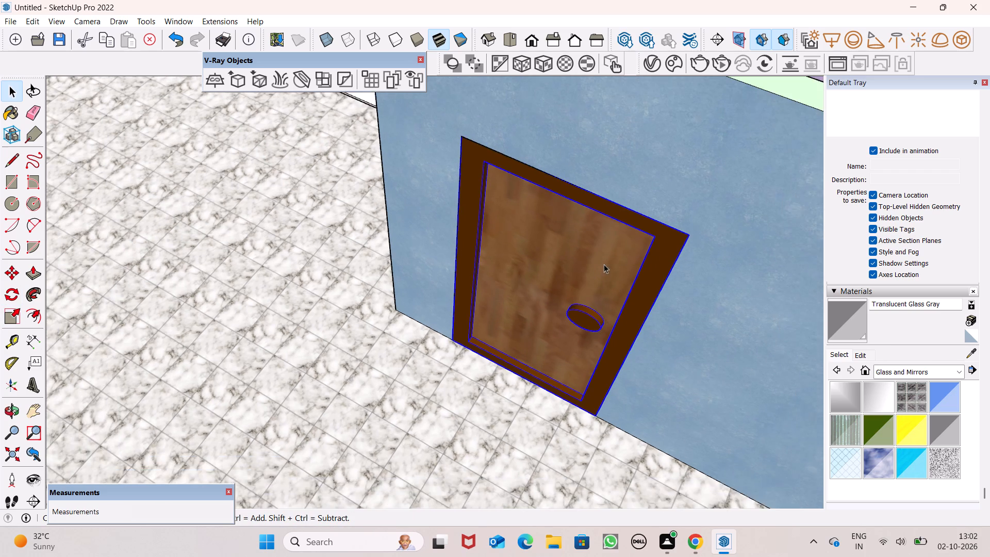
{"action": "scroll", "coordinate": [604, 271], "scroll_direction": "down", "scroll_amount": 5}
{"action": "scroll", "coordinate": [628, 204], "scroll_direction": "down", "scroll_amount": 14}
{"action": "middle_click_drag", "start_coordinate": [638, 249], "coordinate": [655, 166]}
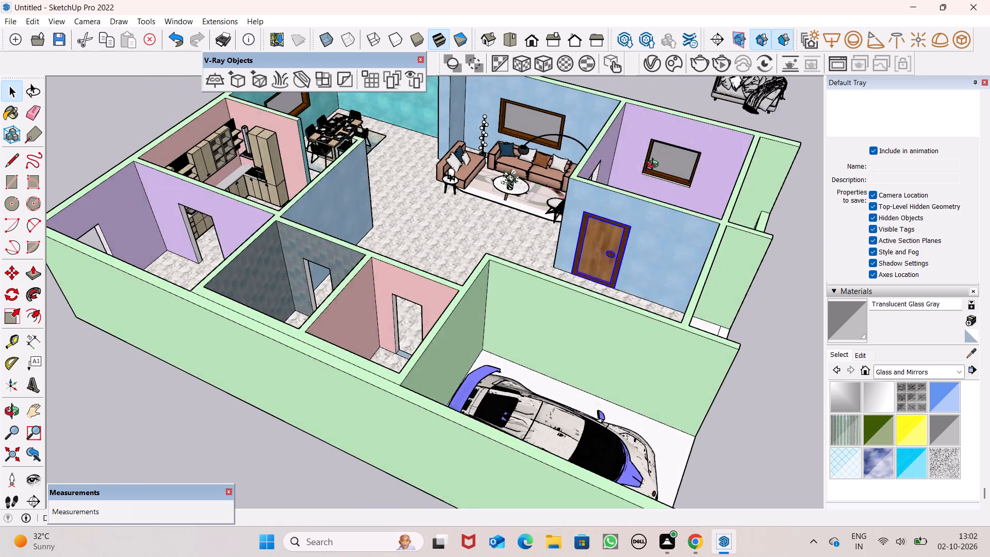
{"action": "middle_click_drag", "start_coordinate": [655, 166], "coordinate": [654, 165]}
{"action": "scroll", "coordinate": [641, 217], "scroll_direction": "up", "scroll_amount": 5}
{"action": "key", "text": "space"}
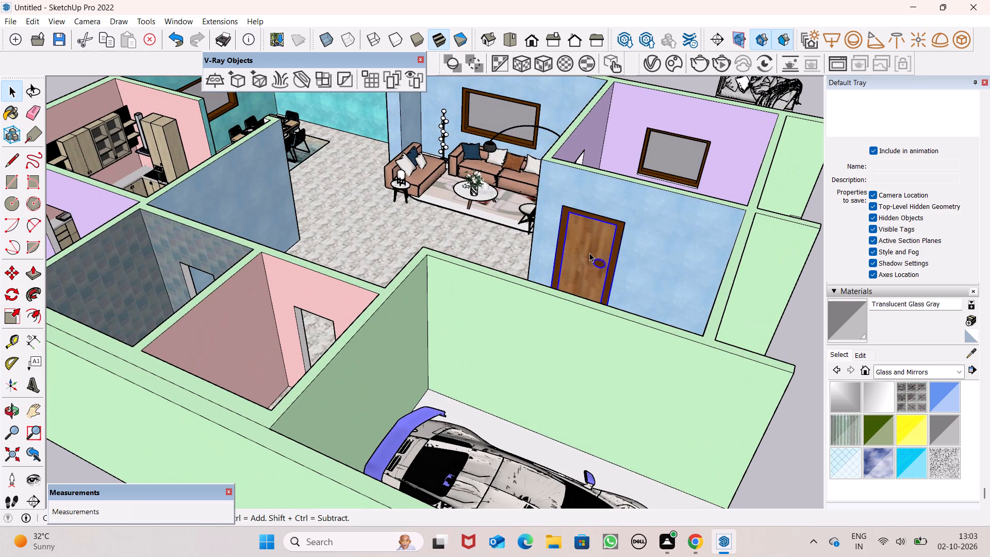
{"action": "key", "text": "m"}
{"action": "key", "text": "Return"}
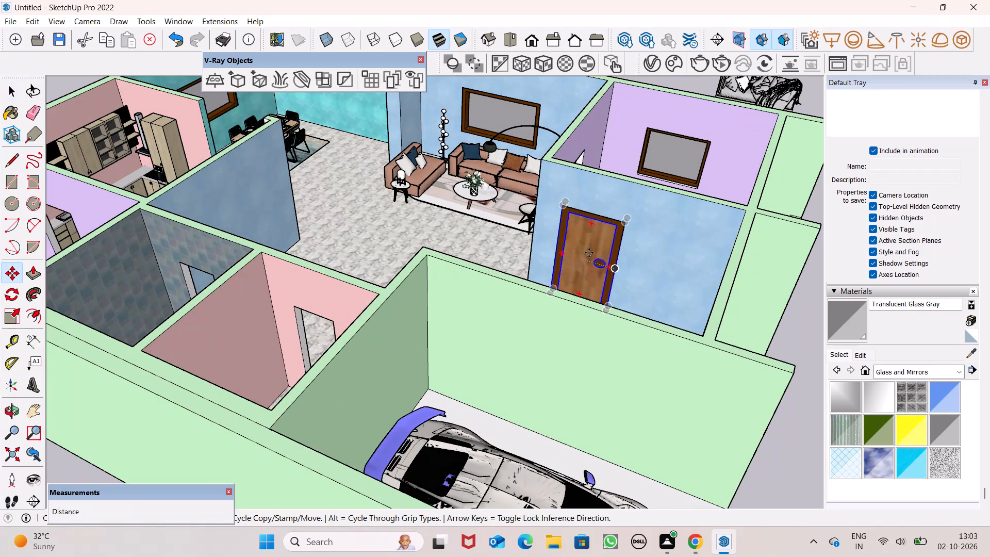
{"action": "left_click_drag", "start_coordinate": [589, 253], "coordinate": [471, 241]}
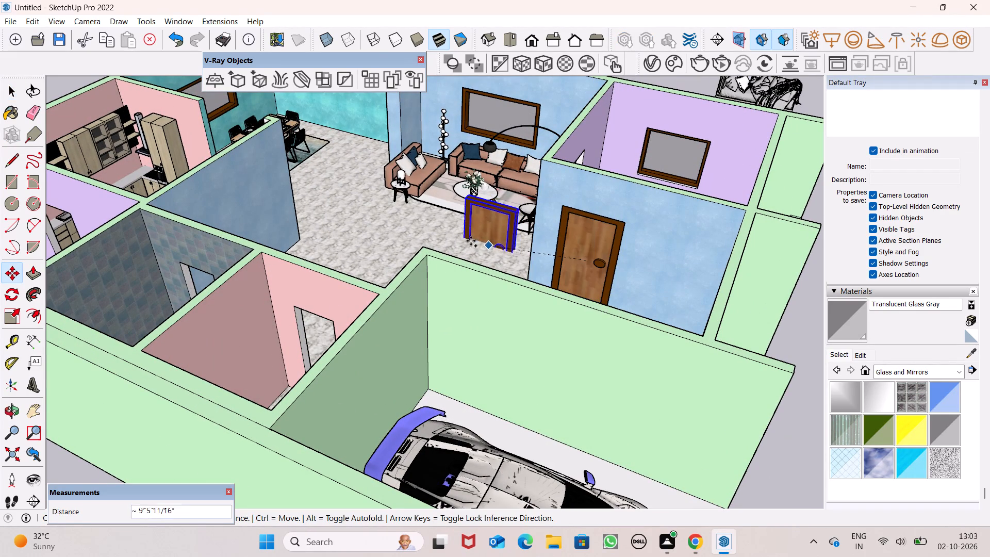
{"action": "left_click_drag", "start_coordinate": [471, 241], "coordinate": [287, 137]}
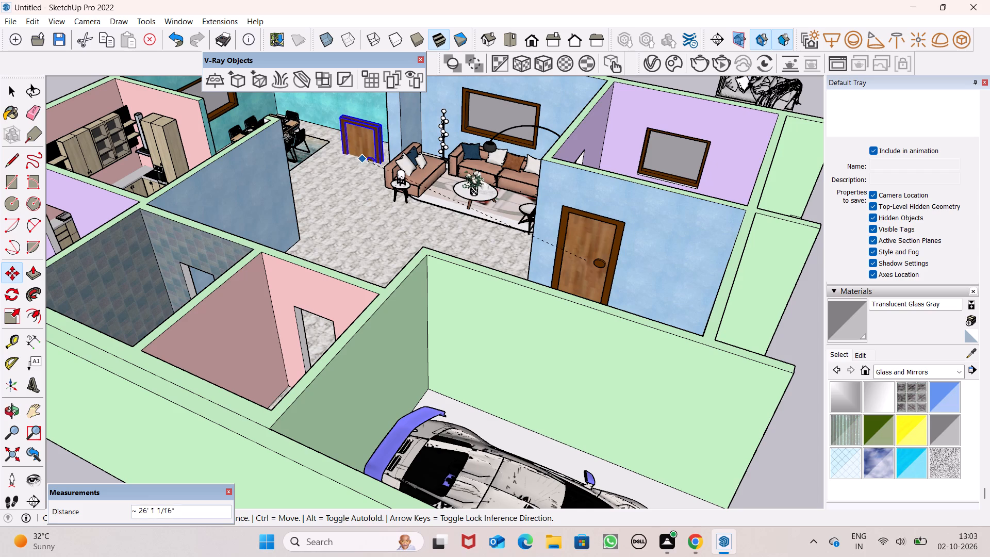
{"action": "left_click_drag", "start_coordinate": [287, 137], "coordinate": [371, 183]}
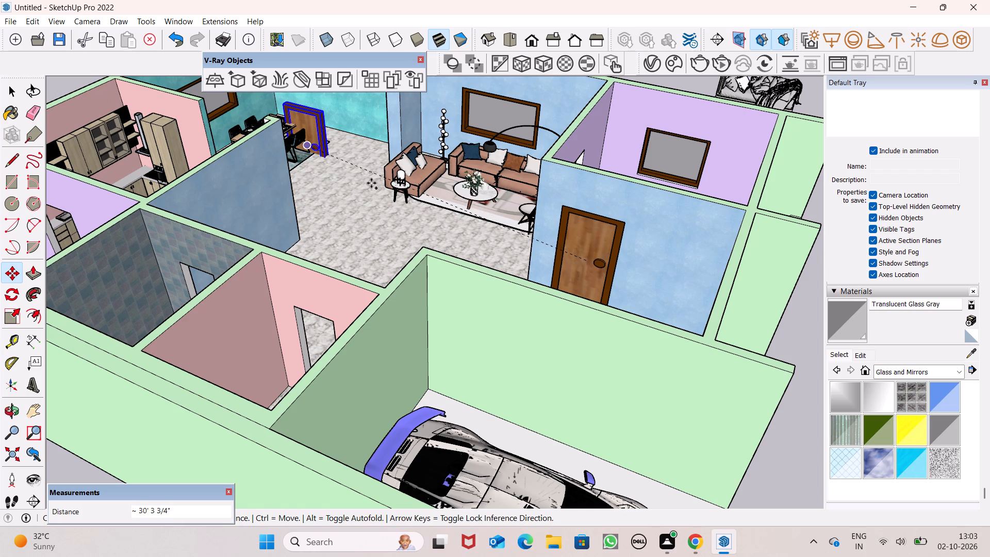
{"action": "left_click_drag", "start_coordinate": [371, 183], "coordinate": [381, 191]}
{"action": "scroll", "coordinate": [430, 197], "scroll_direction": "down", "scroll_amount": 4}
{"action": "scroll", "coordinate": [496, 244], "scroll_direction": "down", "scroll_amount": 7}
{"action": "scroll", "coordinate": [575, 189], "scroll_direction": "down", "scroll_amount": 4}
{"action": "scroll", "coordinate": [634, 185], "scroll_direction": "down", "scroll_amount": 19}
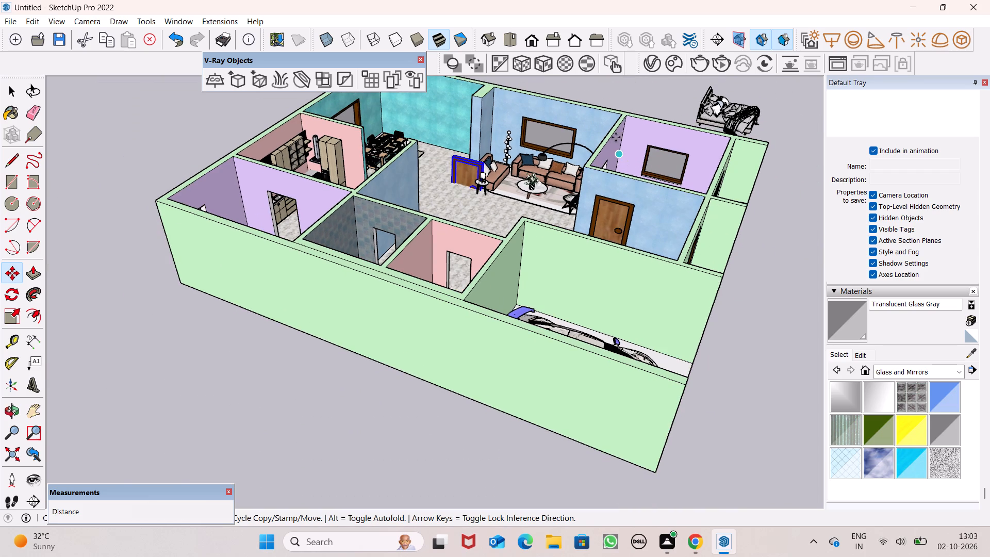
{"action": "scroll", "coordinate": [620, 121], "scroll_direction": "down", "scroll_amount": 4}
{"action": "scroll", "coordinate": [663, 148], "scroll_direction": "down", "scroll_amount": 9}
{"action": "middle_click_drag", "start_coordinate": [668, 152], "coordinate": [647, 223]}
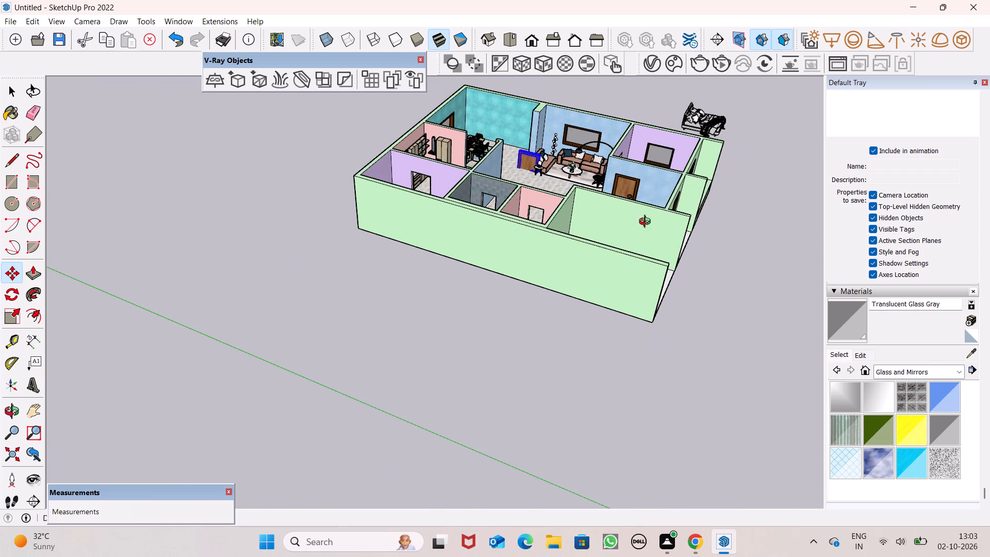
{"action": "middle_click_drag", "start_coordinate": [647, 223], "coordinate": [537, 289]}
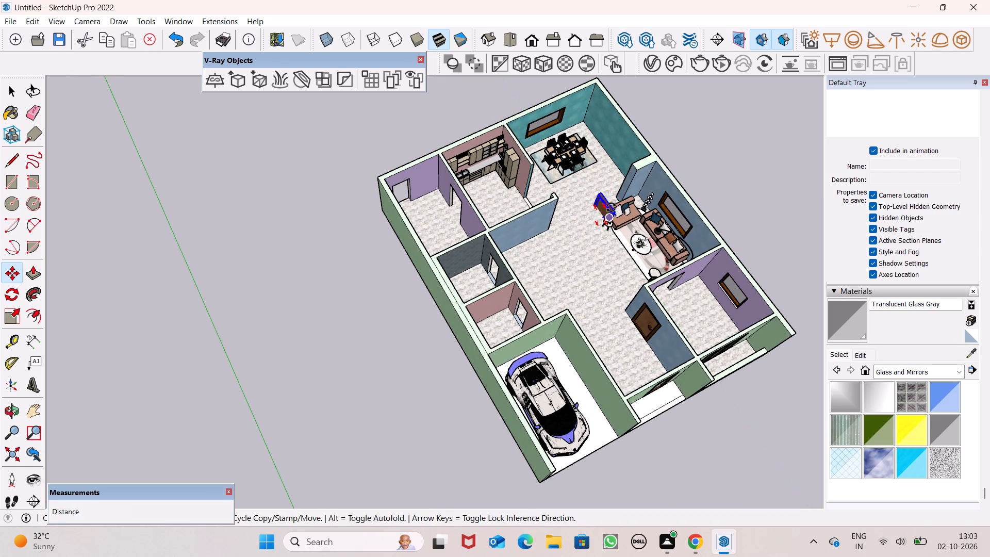
Move the copied wooden door from beside the sofa to the open ground outside the house's long green wall, and deselect it.
{"action": "key", "text": "space"}
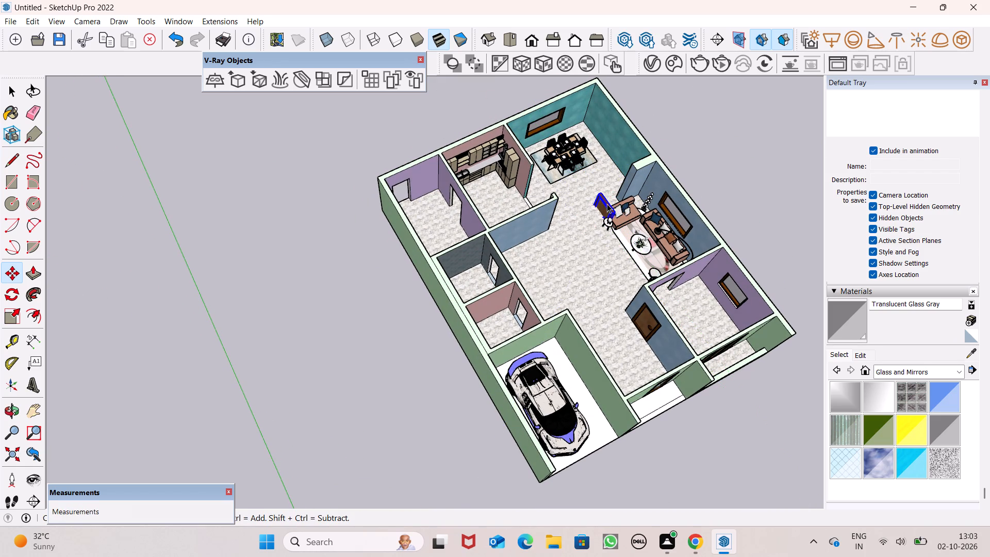
{"action": "key", "text": "m"}
{"action": "key", "text": "Return"}
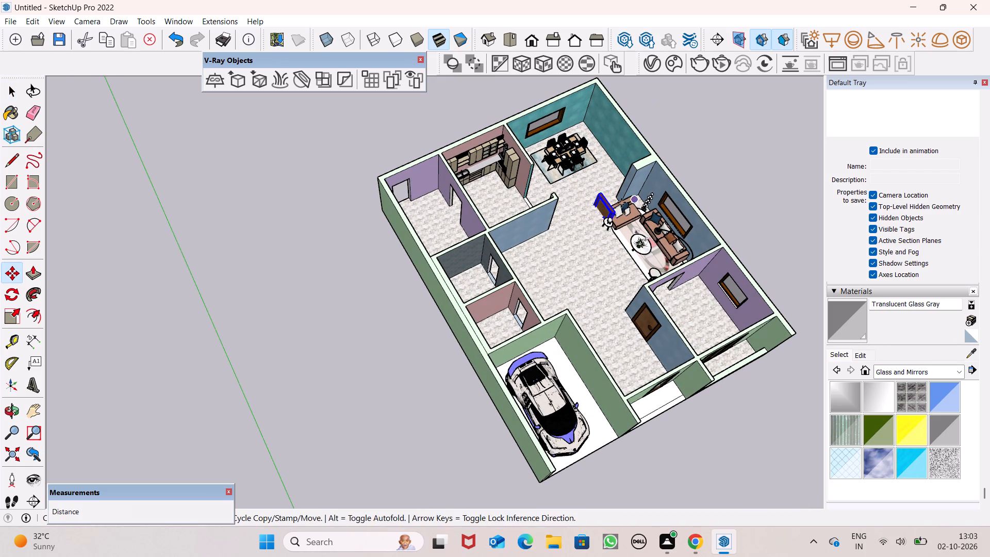
{"action": "left_click_drag", "start_coordinate": [612, 207], "coordinate": [358, 230]}
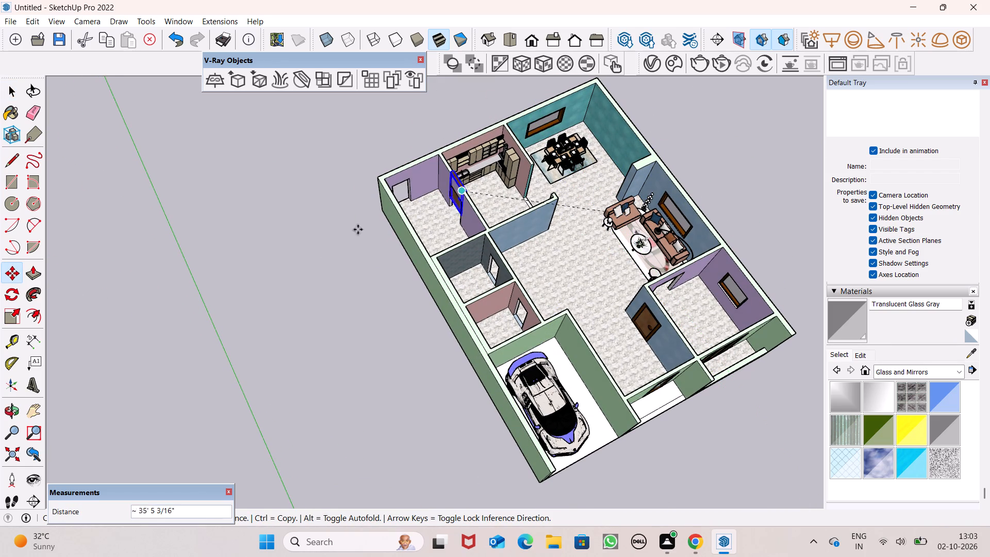
{"action": "left_click_drag", "start_coordinate": [358, 230], "coordinate": [347, 260]}
{"action": "key", "text": "space"}
{"action": "left_click", "coordinate": [387, 304]}
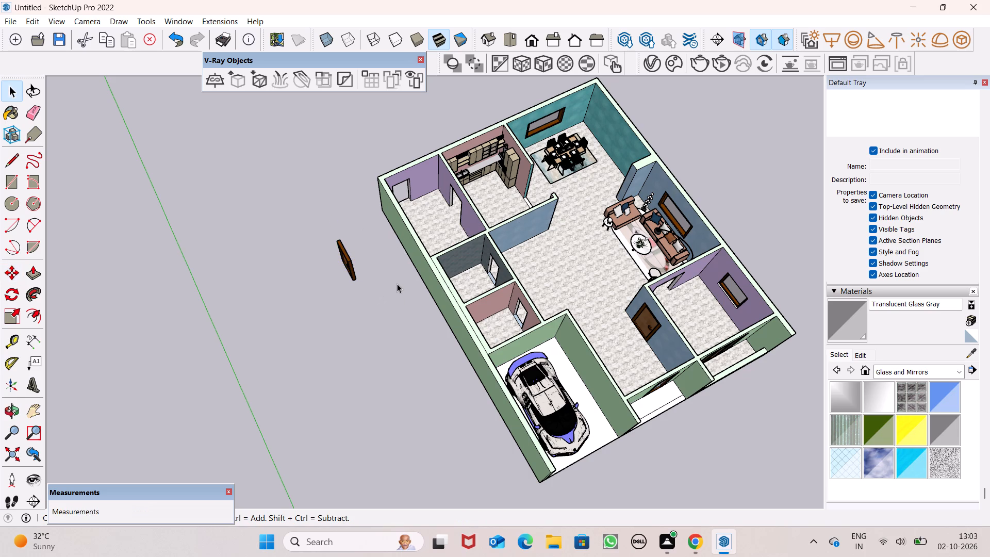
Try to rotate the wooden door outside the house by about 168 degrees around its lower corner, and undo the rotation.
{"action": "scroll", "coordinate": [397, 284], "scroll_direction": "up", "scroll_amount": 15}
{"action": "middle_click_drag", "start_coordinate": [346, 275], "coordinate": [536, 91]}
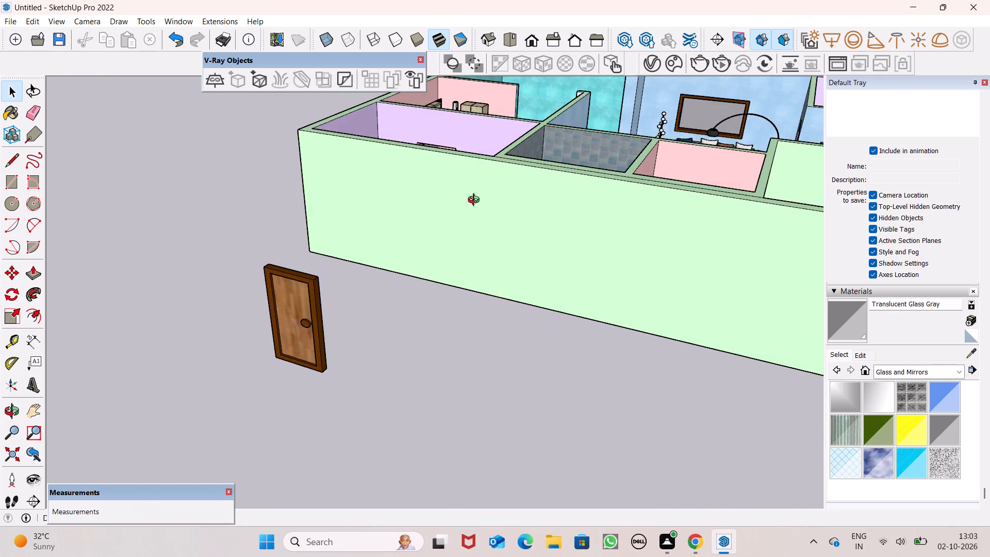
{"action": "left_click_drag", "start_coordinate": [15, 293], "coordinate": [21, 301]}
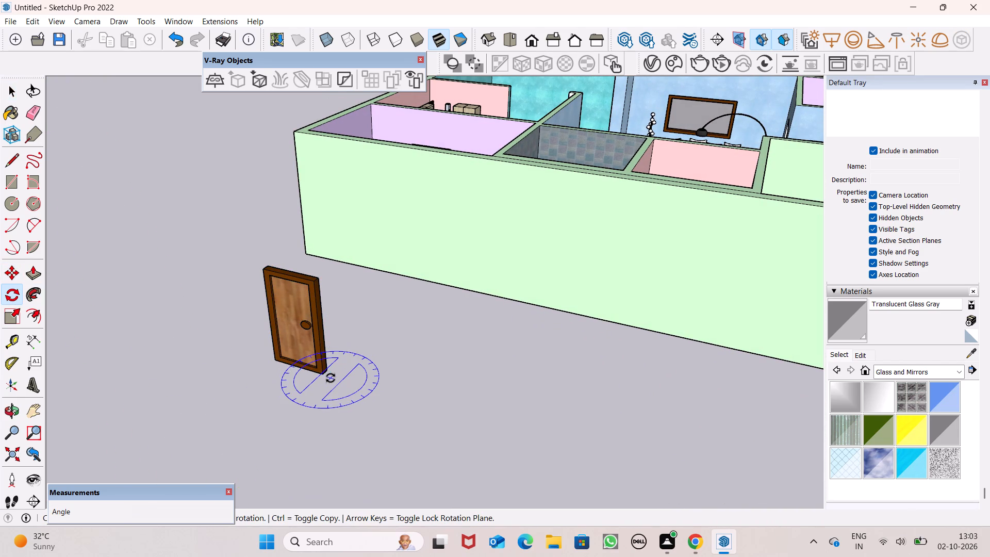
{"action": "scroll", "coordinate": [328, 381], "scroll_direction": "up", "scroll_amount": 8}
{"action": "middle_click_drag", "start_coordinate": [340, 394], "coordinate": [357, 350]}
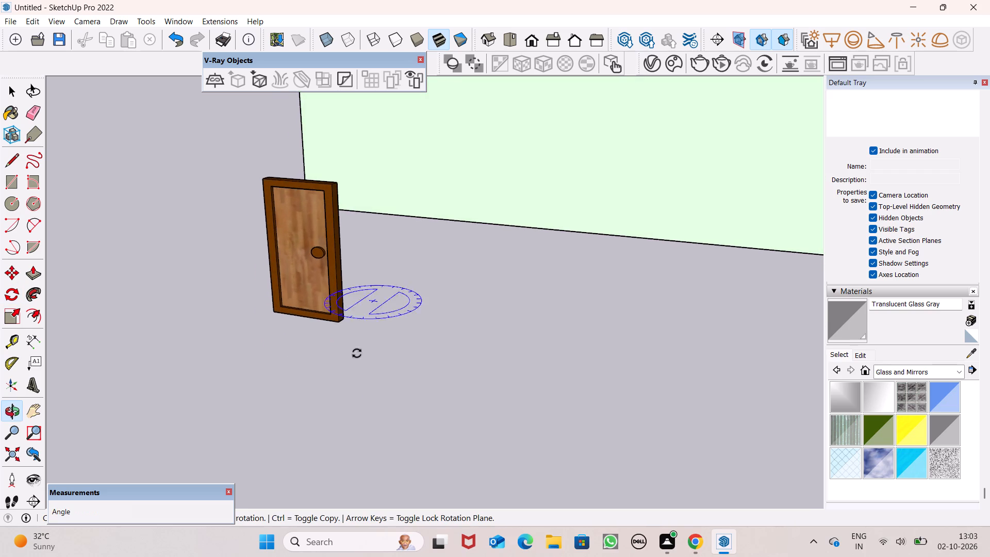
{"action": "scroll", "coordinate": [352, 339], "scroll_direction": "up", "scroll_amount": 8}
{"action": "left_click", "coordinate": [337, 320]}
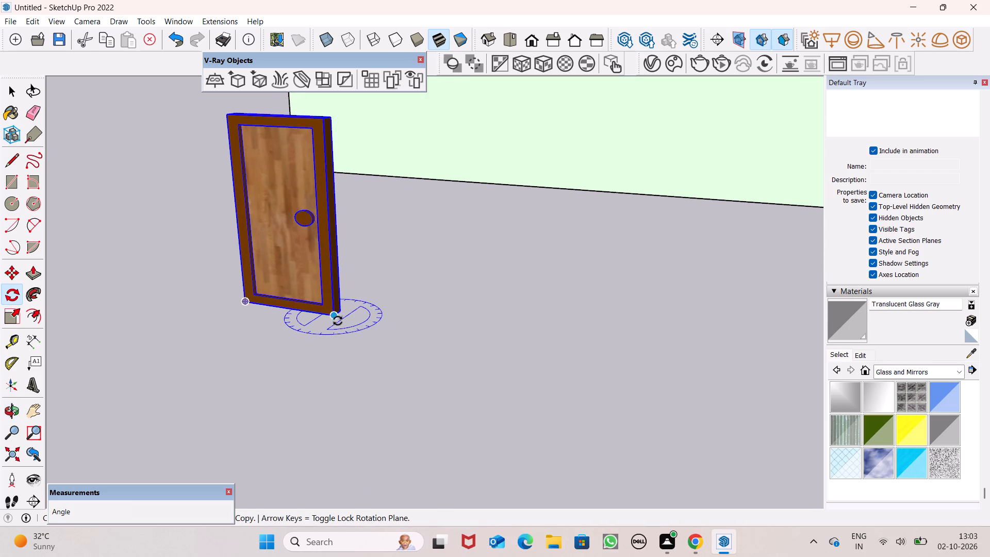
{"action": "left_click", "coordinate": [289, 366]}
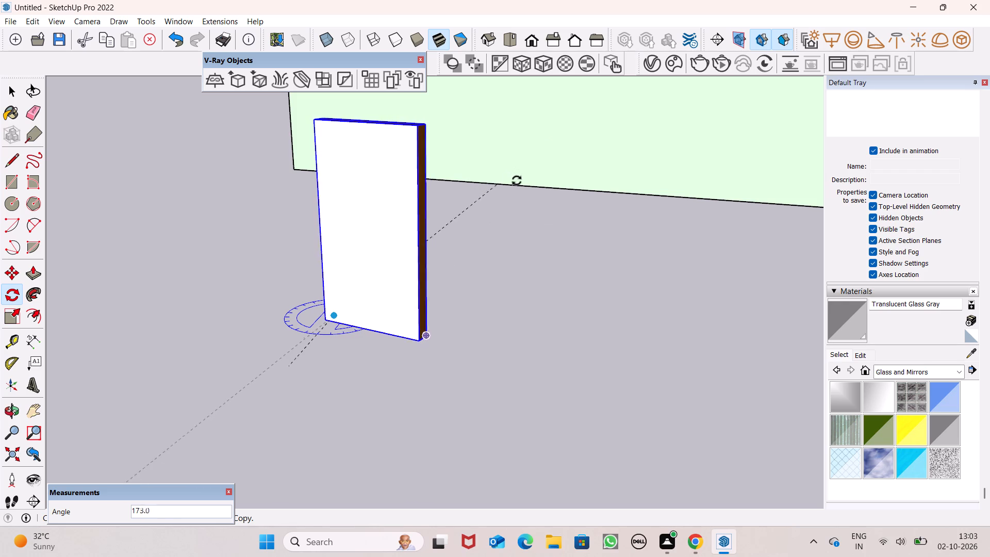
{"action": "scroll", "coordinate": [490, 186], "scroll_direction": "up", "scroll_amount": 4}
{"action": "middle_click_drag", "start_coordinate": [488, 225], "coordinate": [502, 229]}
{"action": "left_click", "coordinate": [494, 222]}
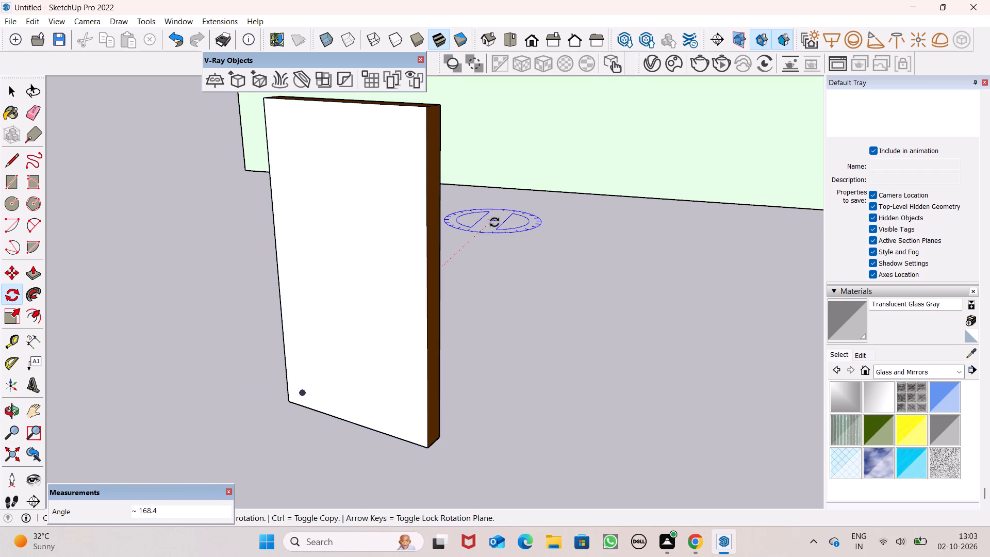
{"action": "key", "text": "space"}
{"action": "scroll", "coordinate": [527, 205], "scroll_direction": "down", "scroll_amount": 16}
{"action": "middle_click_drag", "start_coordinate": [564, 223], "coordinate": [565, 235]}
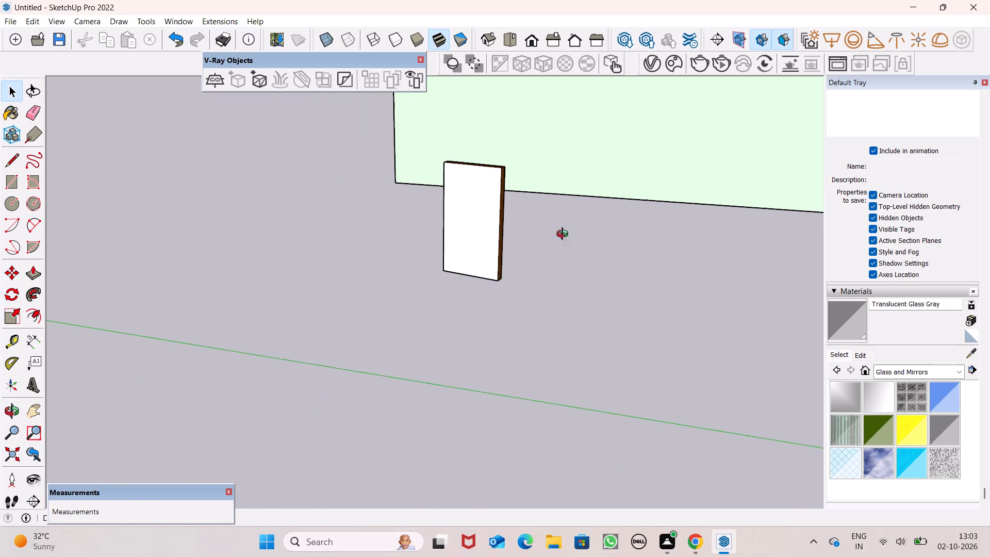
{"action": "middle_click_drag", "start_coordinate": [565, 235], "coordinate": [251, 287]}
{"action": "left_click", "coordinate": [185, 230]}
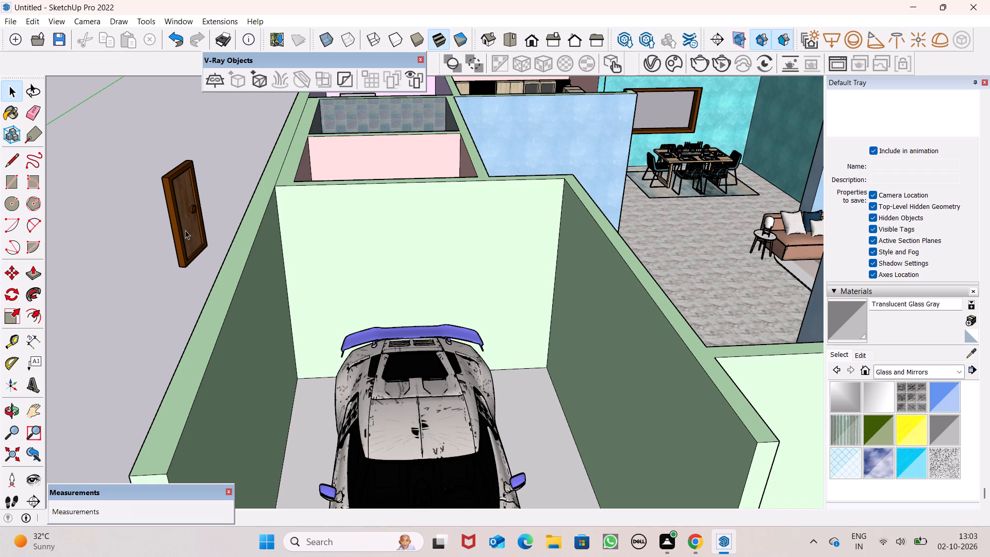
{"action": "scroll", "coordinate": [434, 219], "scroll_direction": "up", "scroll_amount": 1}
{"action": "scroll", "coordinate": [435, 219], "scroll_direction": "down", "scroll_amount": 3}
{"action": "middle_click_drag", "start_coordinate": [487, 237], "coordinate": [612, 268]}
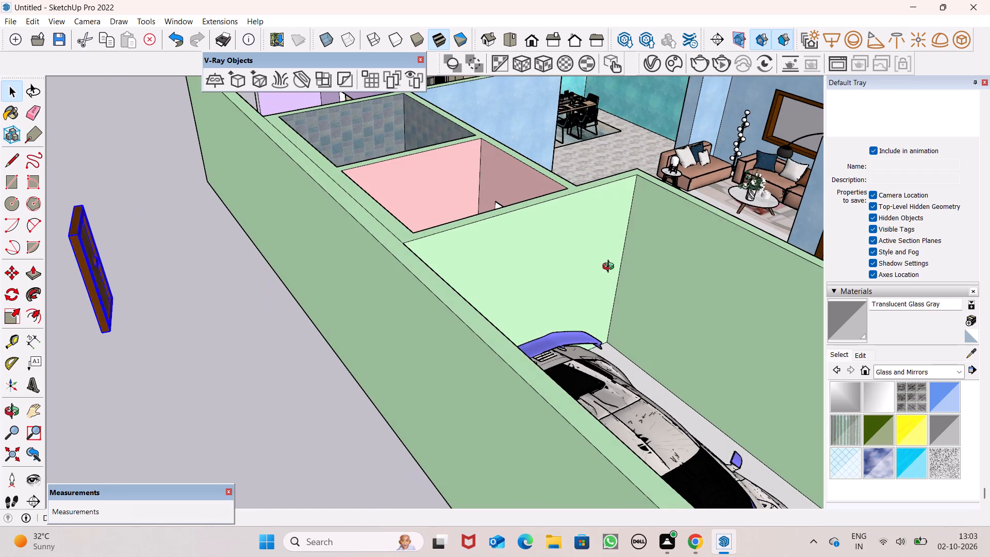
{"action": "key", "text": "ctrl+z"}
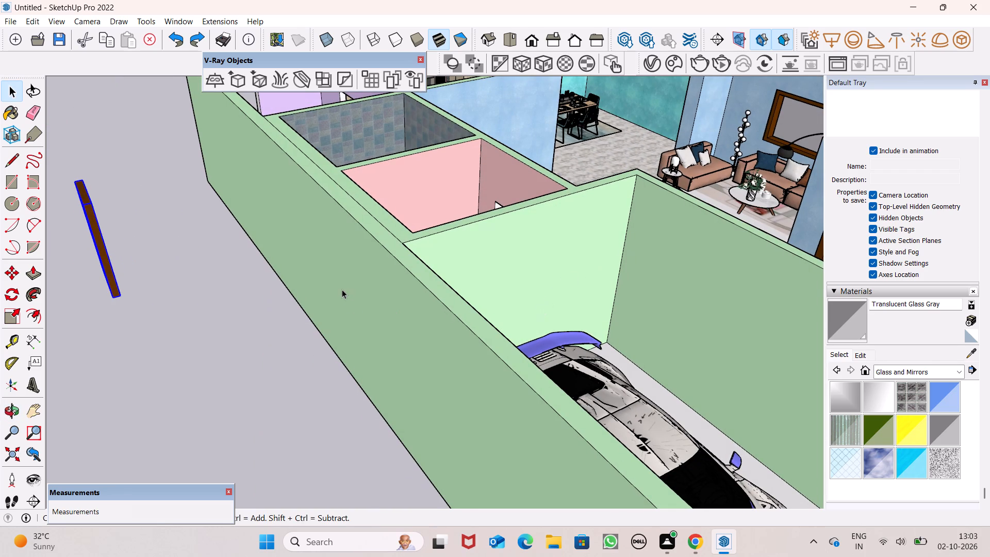
Rotate the wooden door outside the house by 180 degrees around its lower corner on the ground plane.
{"action": "scroll", "coordinate": [339, 231], "scroll_direction": "down", "scroll_amount": 9}
{"action": "left_click", "coordinate": [212, 286]}
{"action": "middle_click_drag", "start_coordinate": [208, 288], "coordinate": [387, 253]}
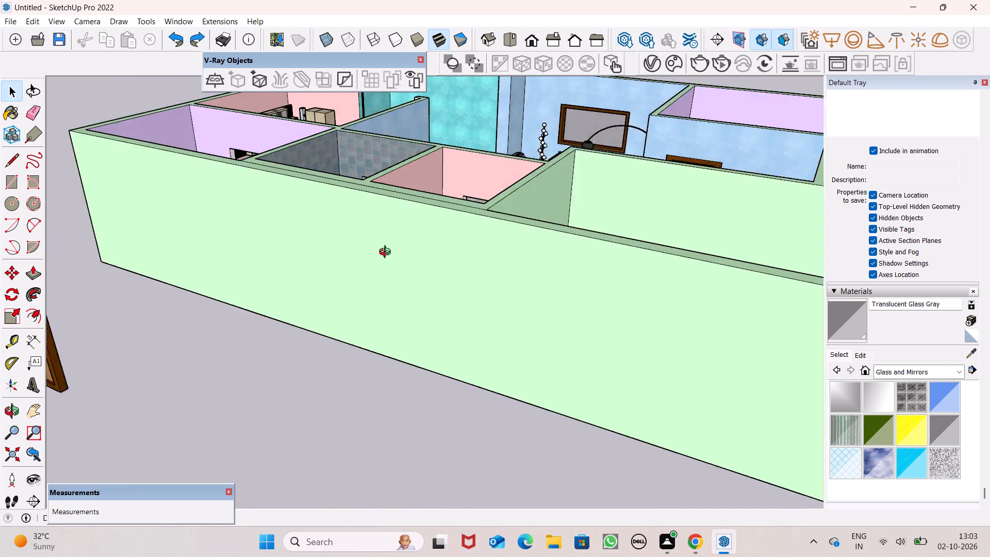
{"action": "middle_click_drag", "start_coordinate": [387, 253], "coordinate": [403, 251]}
{"action": "scroll", "coordinate": [440, 200], "scroll_direction": "down", "scroll_amount": 10}
{"action": "scroll", "coordinate": [379, 261], "scroll_direction": "down", "scroll_amount": 5}
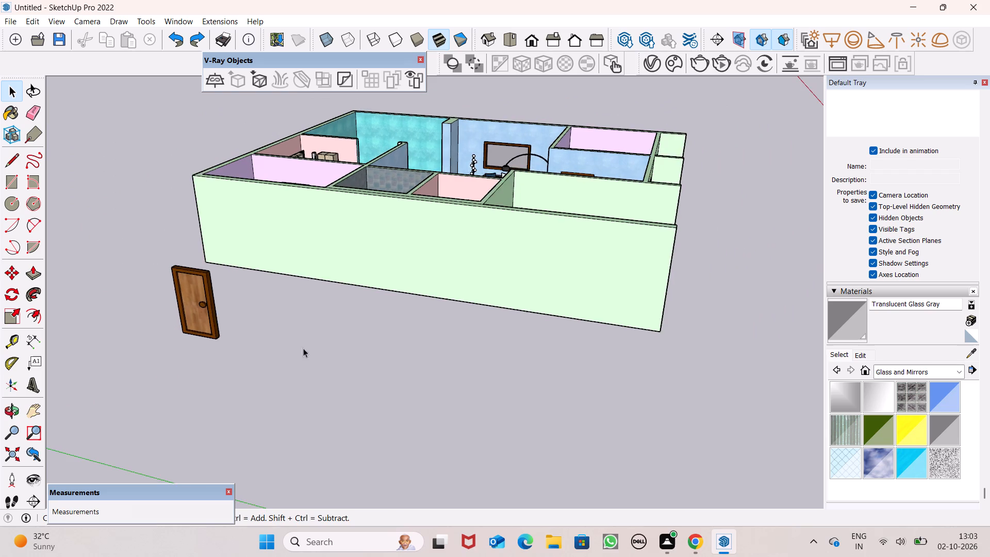
{"action": "middle_click_drag", "start_coordinate": [303, 349], "coordinate": [477, 242]}
{"action": "scroll", "coordinate": [318, 256], "scroll_direction": "up", "scroll_amount": 8}
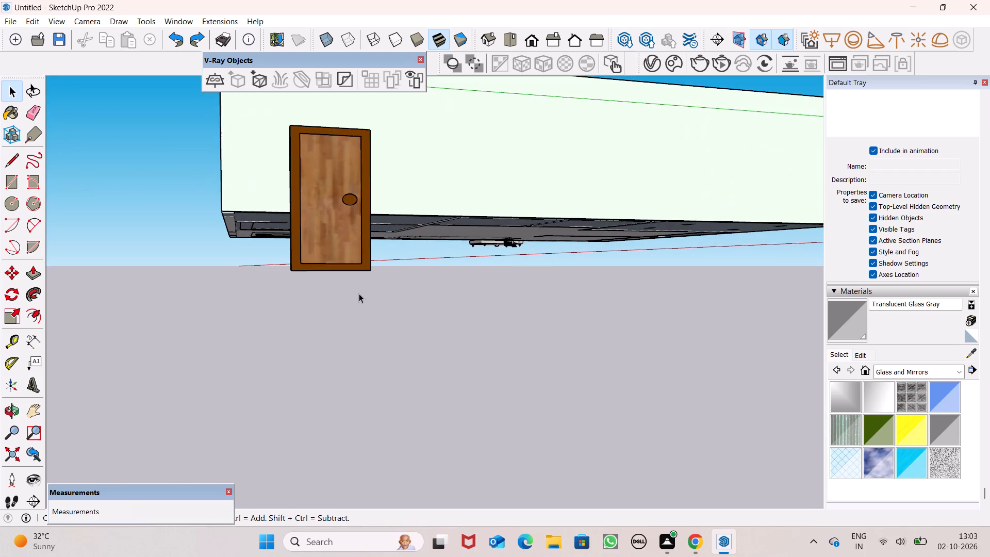
{"action": "scroll", "coordinate": [359, 293], "scroll_direction": "up", "scroll_amount": 1}
{"action": "middle_click_drag", "start_coordinate": [359, 293], "coordinate": [335, 361]}
{"action": "scroll", "coordinate": [385, 226], "scroll_direction": "down", "scroll_amount": 10}
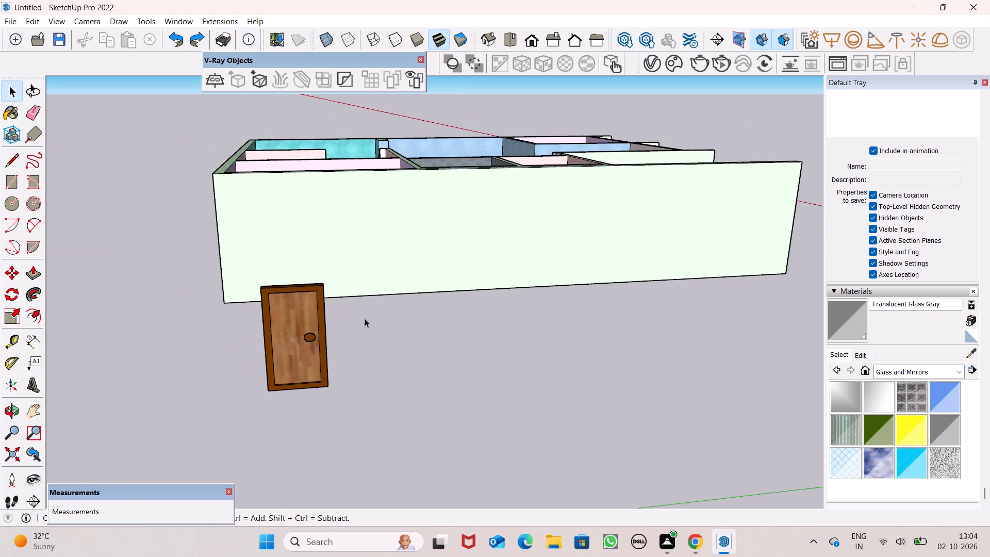
{"action": "scroll", "coordinate": [345, 365], "scroll_direction": "up", "scroll_amount": 1}
{"action": "left_click", "coordinate": [16, 295]}
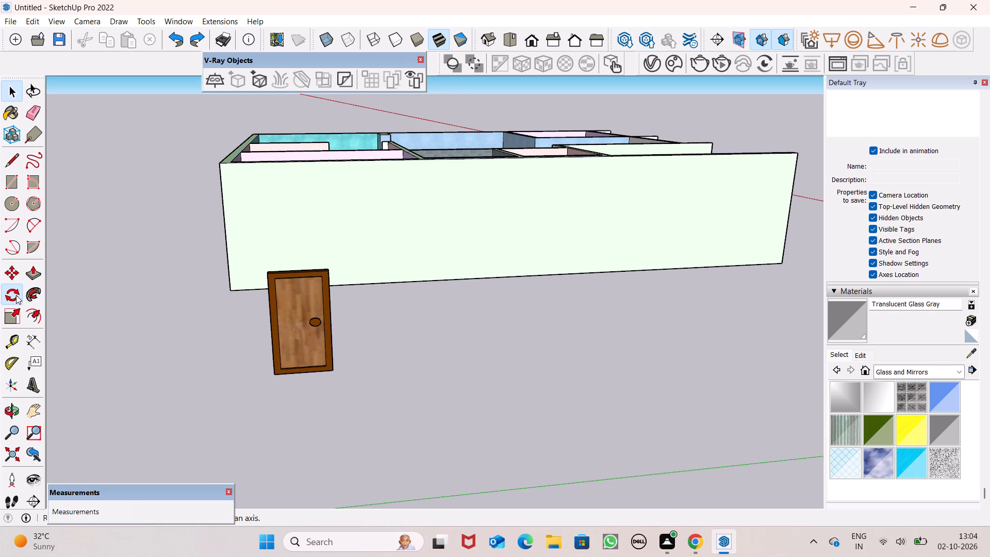
{"action": "left_click", "coordinate": [326, 380]}
{"action": "left_click", "coordinate": [338, 432]}
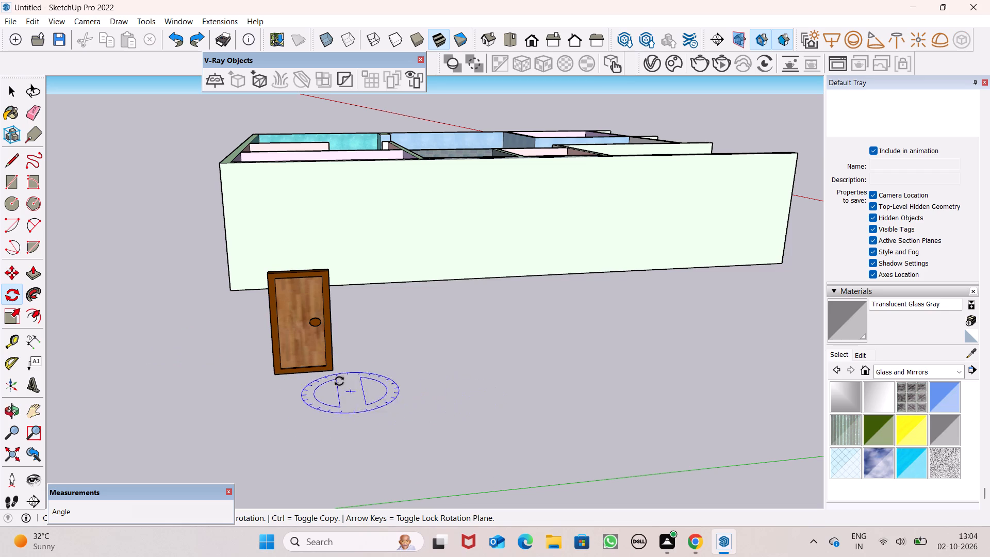
{"action": "left_click", "coordinate": [339, 378]}
{"action": "left_click", "coordinate": [346, 425]}
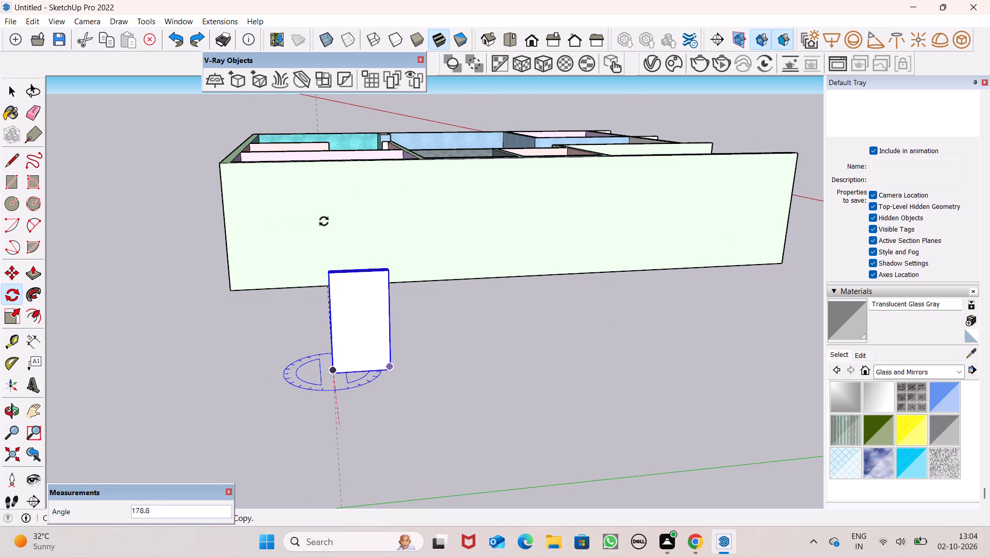
{"action": "left_click", "coordinate": [316, 233]}
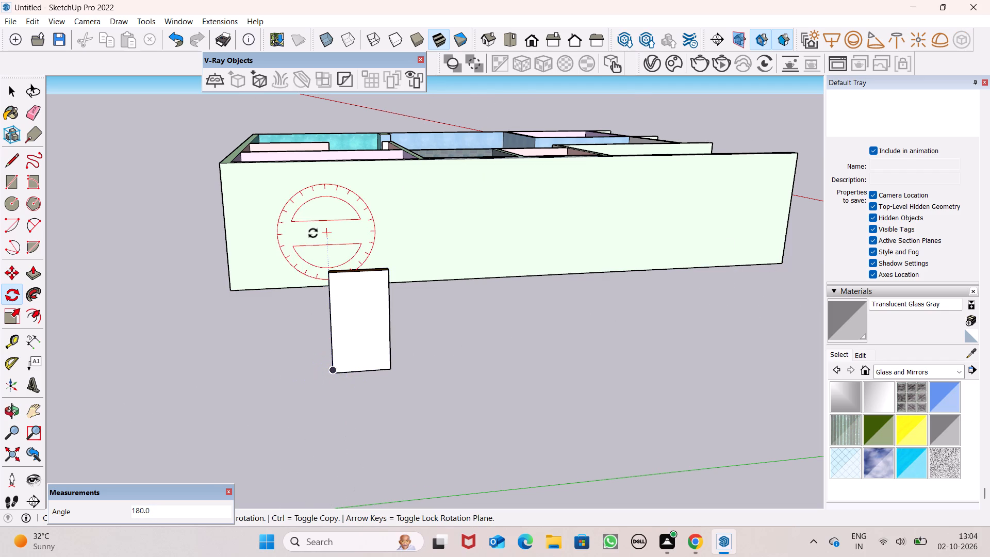
{"action": "key", "text": "space"}
Move the rotated wooden door from outside the house into the blue wall's doorway leading to the pink room.
{"action": "scroll", "coordinate": [456, 331], "scroll_direction": "down", "scroll_amount": 5}
{"action": "scroll", "coordinate": [497, 322], "scroll_direction": "down", "scroll_amount": 7}
{"action": "middle_click_drag", "start_coordinate": [620, 325], "coordinate": [568, 414]}
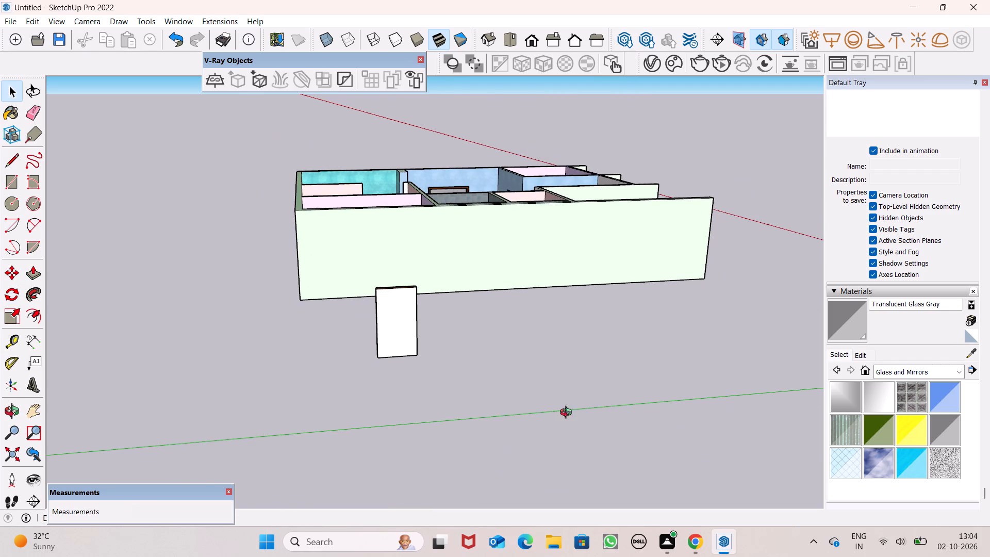
{"action": "middle_click_drag", "start_coordinate": [568, 414], "coordinate": [122, 420]}
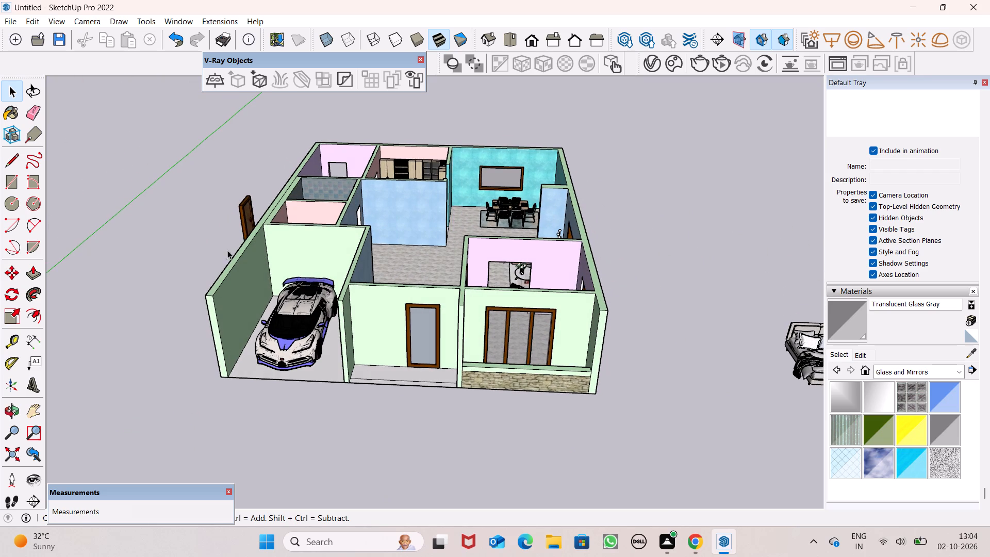
{"action": "left_click", "coordinate": [248, 210]}
{"action": "key", "text": "m"}
{"action": "key", "text": "Return"}
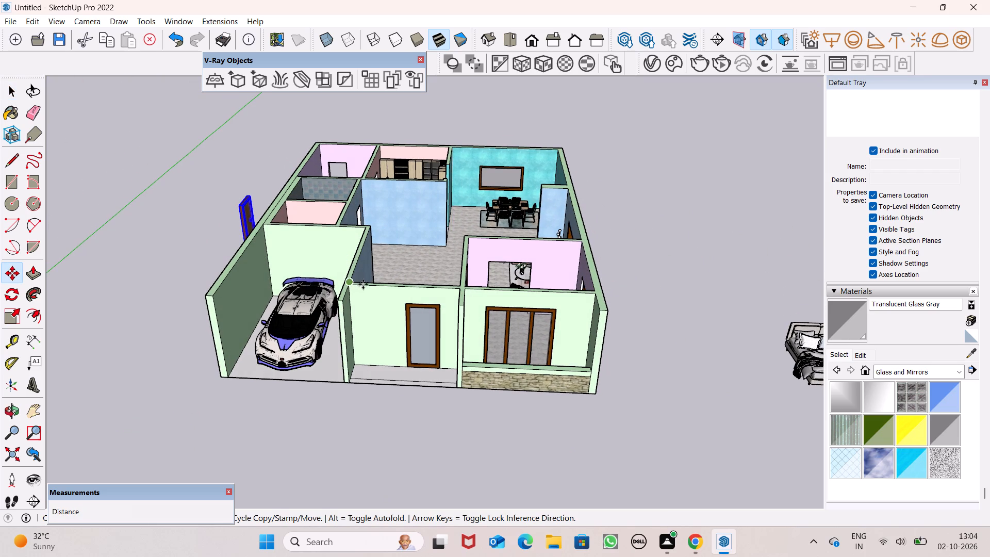
{"action": "middle_click_drag", "start_coordinate": [399, 289], "coordinate": [78, 465]}
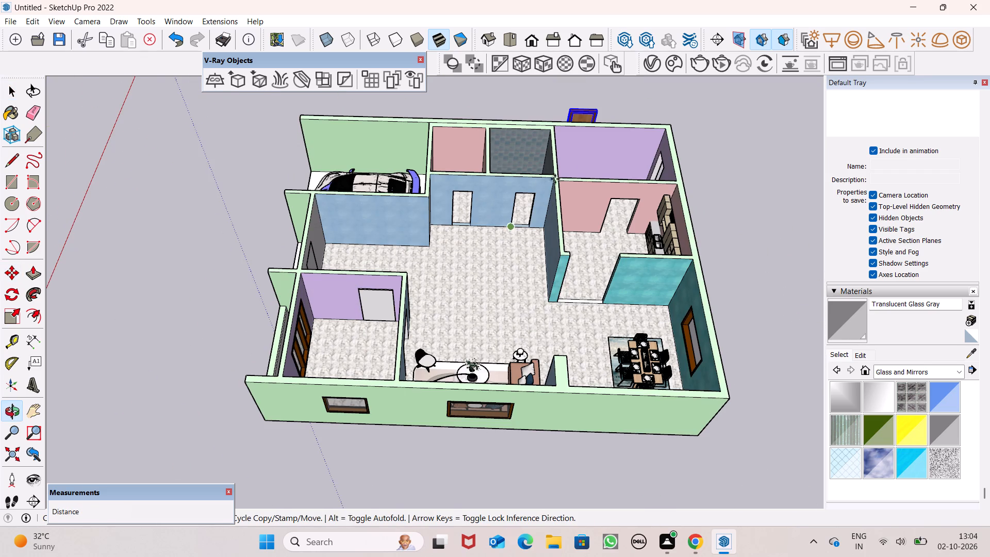
{"action": "left_click_drag", "start_coordinate": [601, 110], "coordinate": [558, 152]}
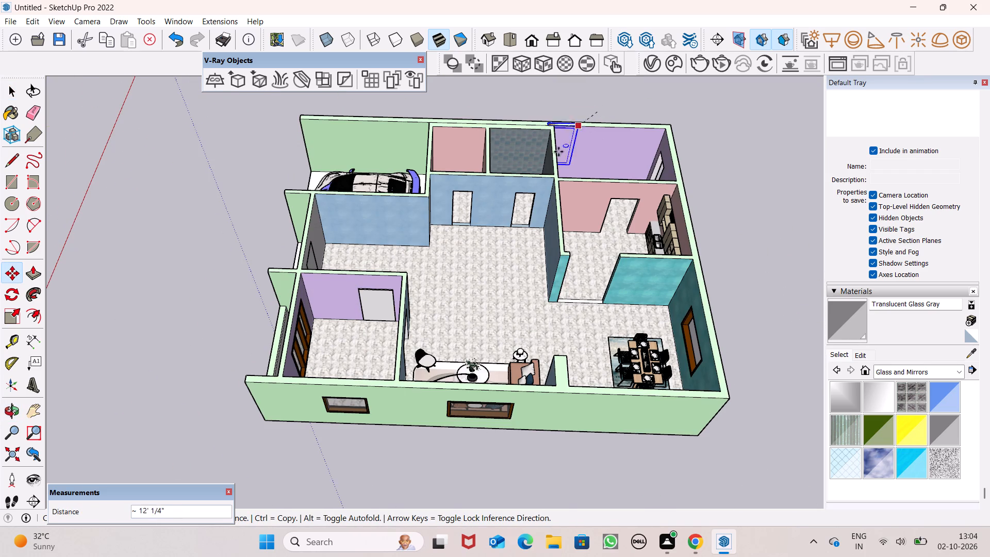
{"action": "left_click_drag", "start_coordinate": [558, 152], "coordinate": [471, 192]}
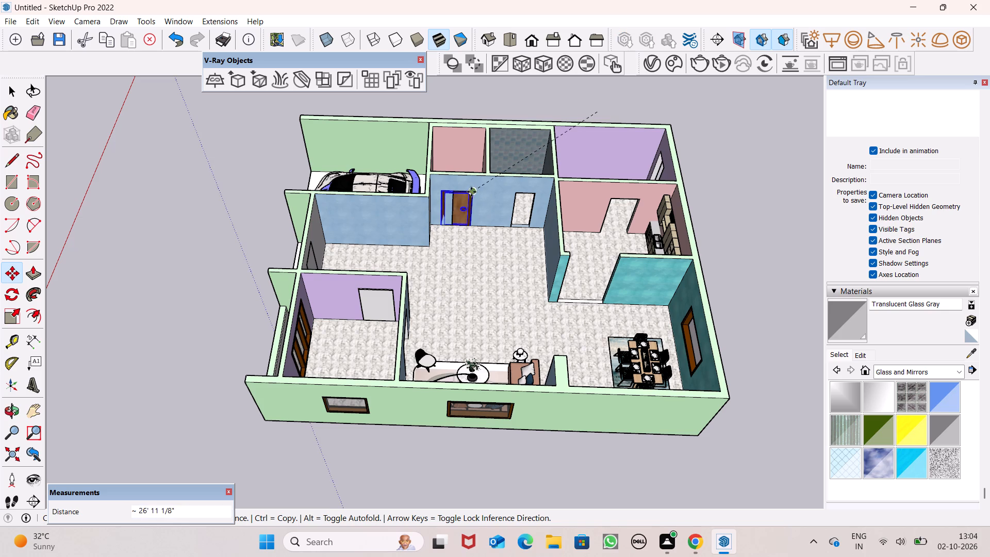
{"action": "left_click_drag", "start_coordinate": [471, 192], "coordinate": [481, 189]}
Move the wooden door so its upper corner on the handle side meets the upper corner of the pink room's doorway.
{"action": "scroll", "coordinate": [472, 178], "scroll_direction": "up", "scroll_amount": 10}
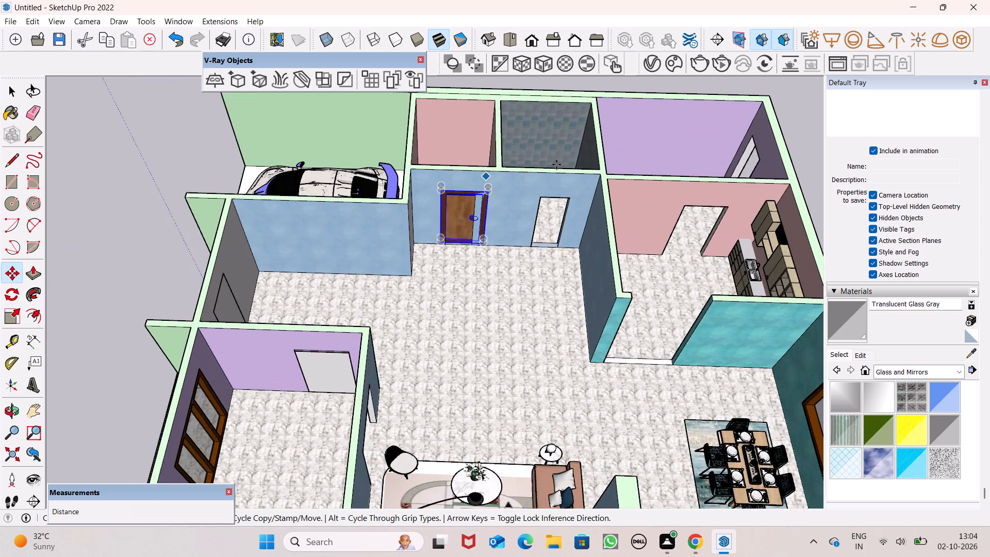
{"action": "scroll", "coordinate": [556, 165], "scroll_direction": "up", "scroll_amount": 6}
{"action": "scroll", "coordinate": [516, 246], "scroll_direction": "up", "scroll_amount": 8}
{"action": "middle_click_drag", "start_coordinate": [440, 252], "coordinate": [444, 183]}
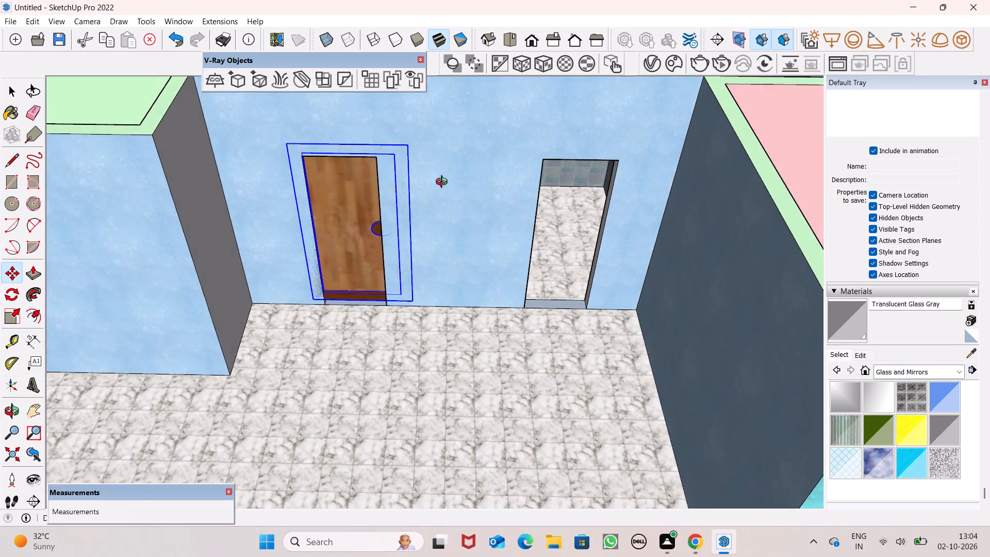
{"action": "middle_click_drag", "start_coordinate": [444, 183], "coordinate": [441, 169]}
{"action": "left_click_drag", "start_coordinate": [407, 138], "coordinate": [388, 160]}
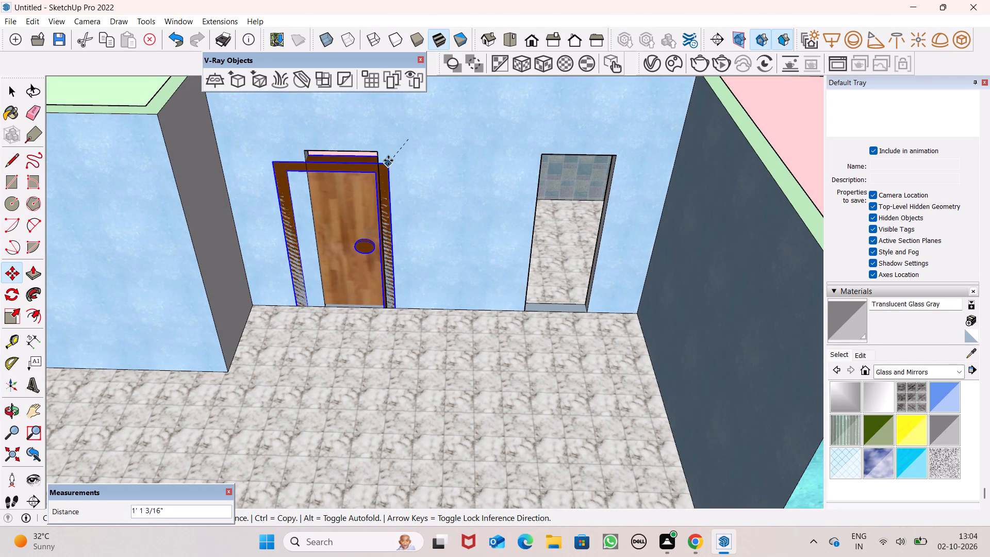
{"action": "left_click_drag", "start_coordinate": [388, 160], "coordinate": [381, 155]}
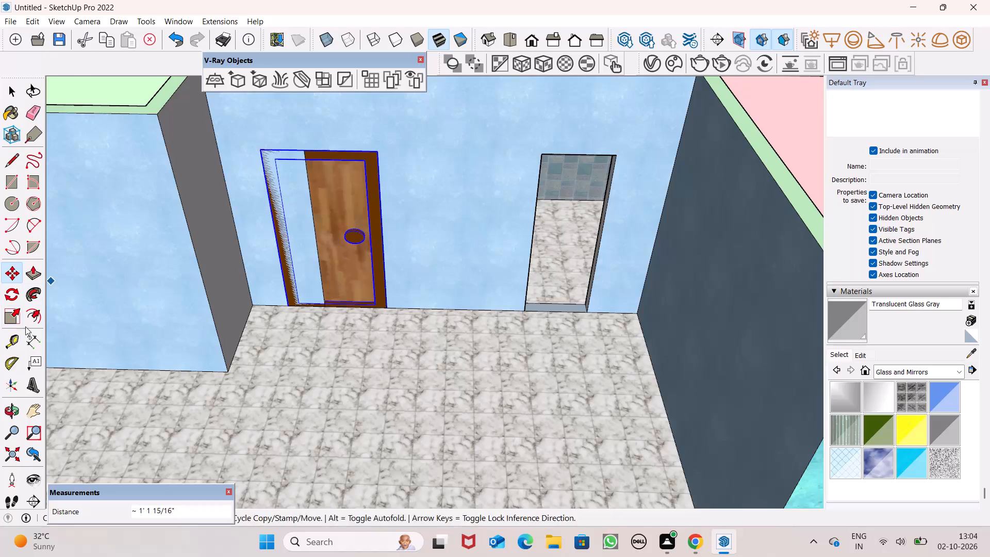
Scale the wooden door down to about 0.6 from its upper corner opposite the handle, within the pink room's doorway.
{"action": "left_click_drag", "start_coordinate": [7, 318], "coordinate": [12, 316]}
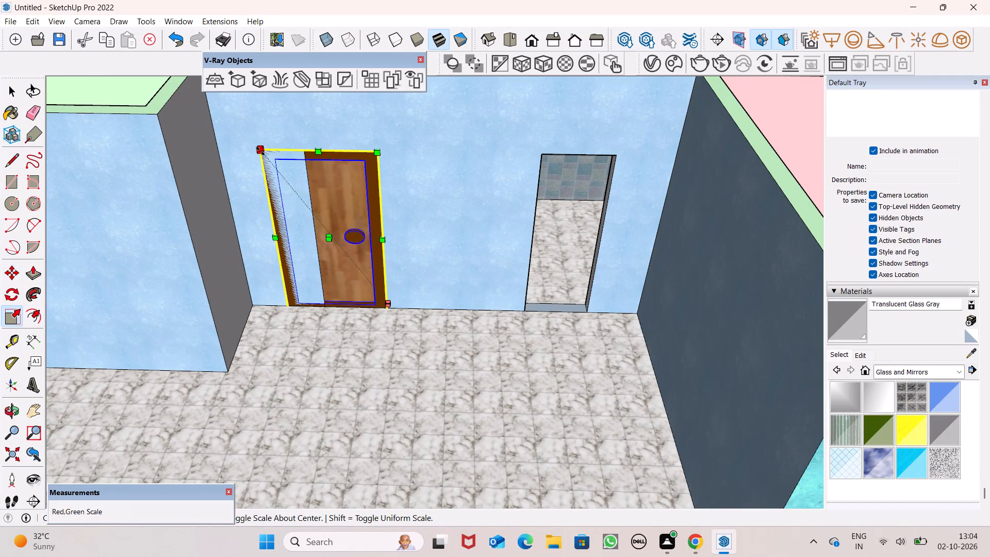
{"action": "left_click_drag", "start_coordinate": [260, 151], "coordinate": [409, 182]}
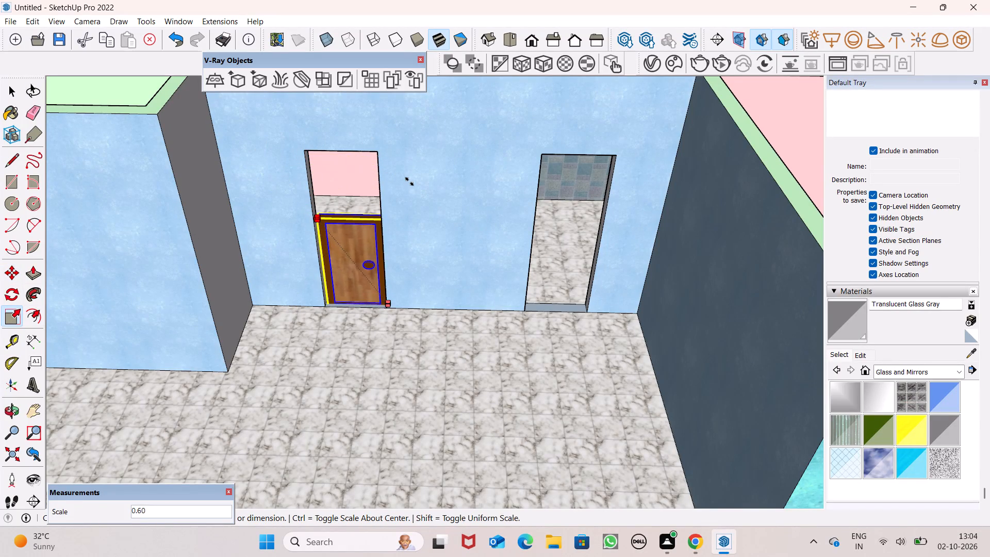
{"action": "left_click_drag", "start_coordinate": [409, 182], "coordinate": [416, 187]}
{"action": "key", "text": "space"}
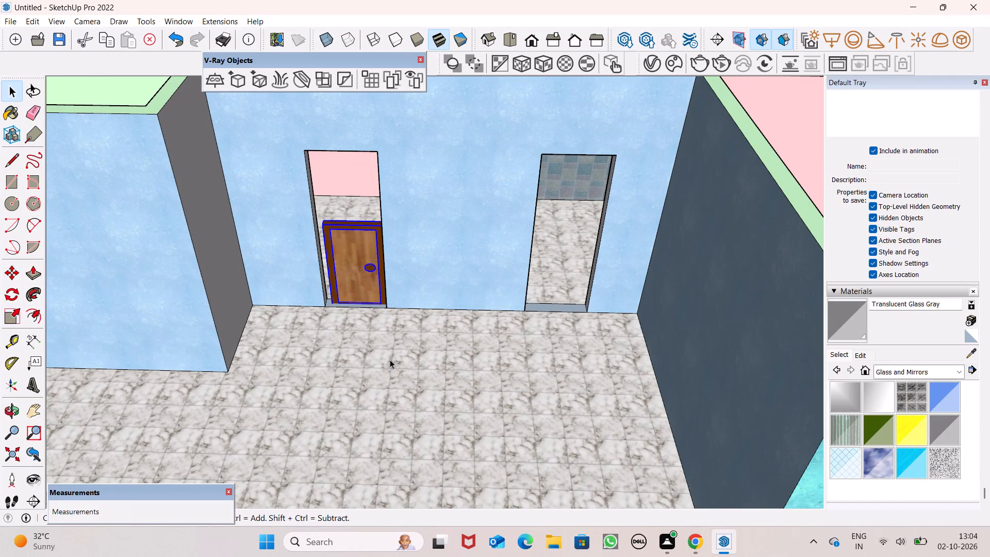
Move the wooden door up about 3' 2" so its handle-side upper corner meets the upper corner of the pink room's doorway.
{"action": "key", "text": "m"}
{"action": "key", "text": "Return"}
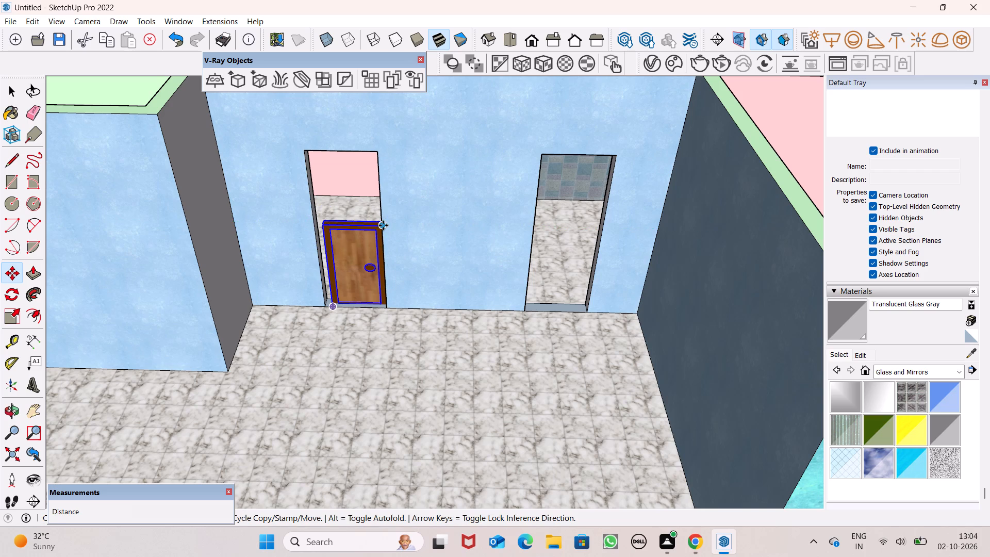
{"action": "left_click_drag", "start_coordinate": [383, 225], "coordinate": [382, 156]}
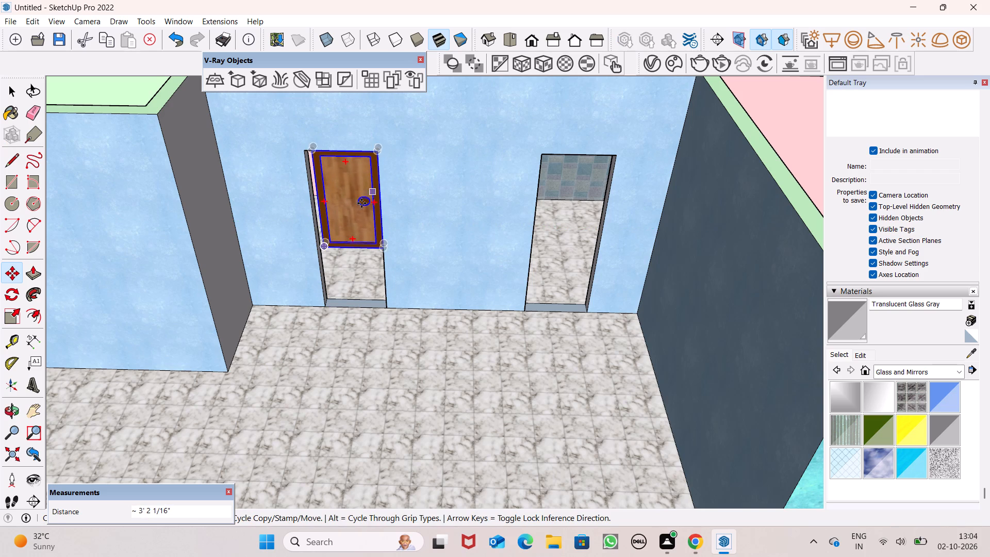
Scale the wooden door's width so its edge opposite the handle reaches the side of the pink room's doorway.
{"action": "left_click", "coordinate": [19, 319]}
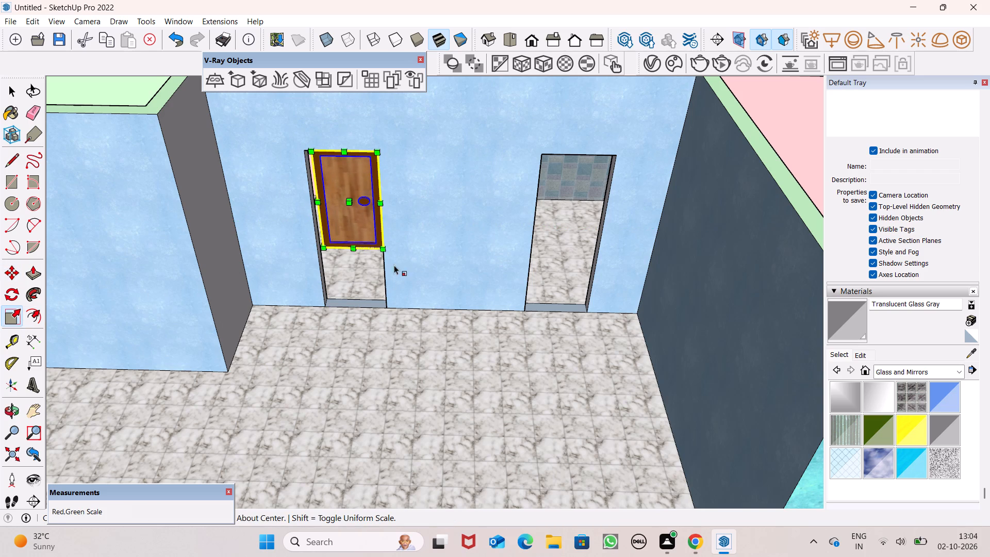
{"action": "middle_click_drag", "start_coordinate": [353, 266], "coordinate": [411, 111]}
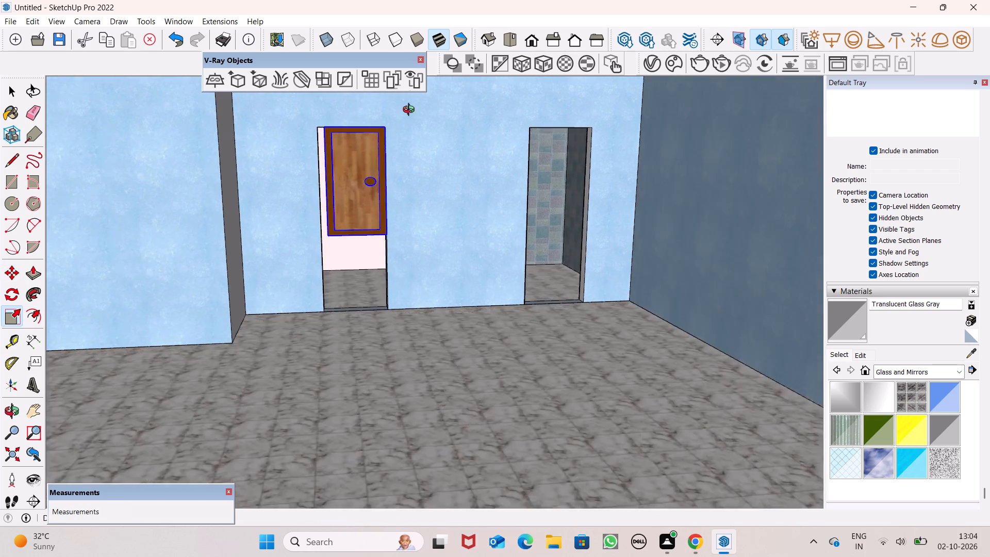
{"action": "middle_click_drag", "start_coordinate": [411, 111], "coordinate": [412, 96]}
{"action": "scroll", "coordinate": [352, 234], "scroll_direction": "up", "scroll_amount": 9}
{"action": "scroll", "coordinate": [373, 273], "scroll_direction": "up", "scroll_amount": 1}
{"action": "middle_click_drag", "start_coordinate": [374, 273], "coordinate": [390, 238]}
{"action": "scroll", "coordinate": [394, 242], "scroll_direction": "down", "scroll_amount": 1}
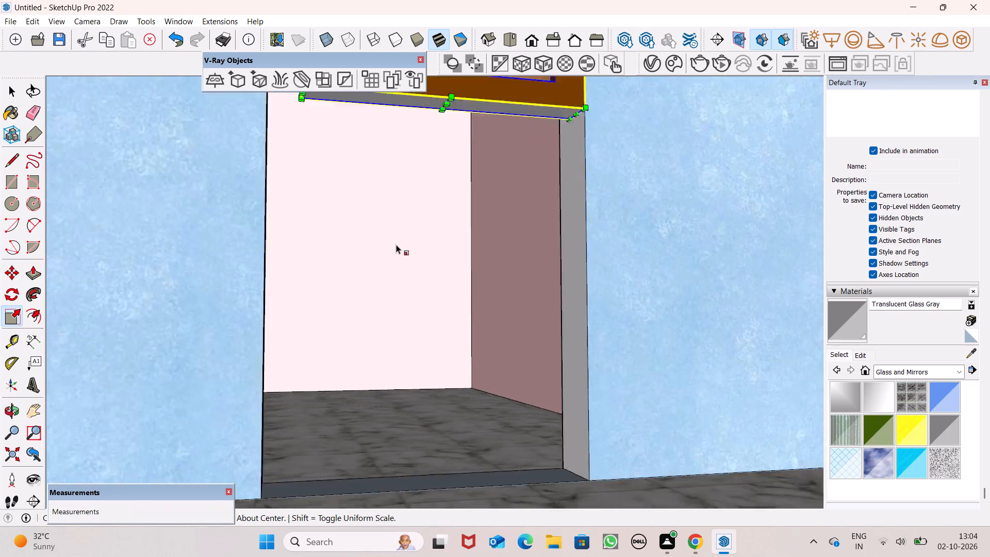
{"action": "scroll", "coordinate": [396, 244], "scroll_direction": "down", "scroll_amount": 3}
{"action": "middle_click_drag", "start_coordinate": [417, 248], "coordinate": [431, 218]}
{"action": "middle_click_drag", "start_coordinate": [428, 258], "coordinate": [430, 317]}
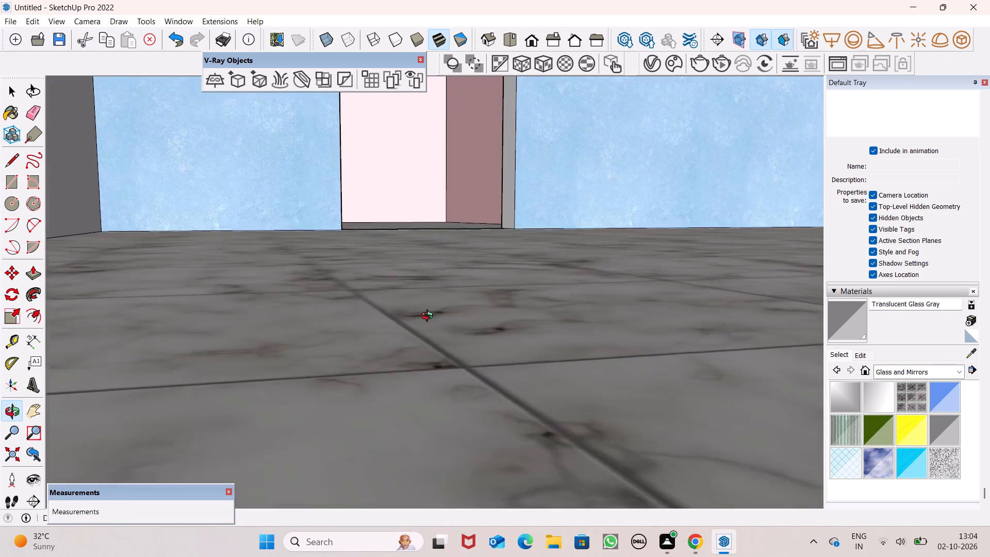
{"action": "middle_click_drag", "start_coordinate": [430, 317], "coordinate": [431, 315]}
{"action": "middle_click_drag", "start_coordinate": [472, 259], "coordinate": [469, 377]}
{"action": "scroll", "coordinate": [488, 168], "scroll_direction": "down", "scroll_amount": 5}
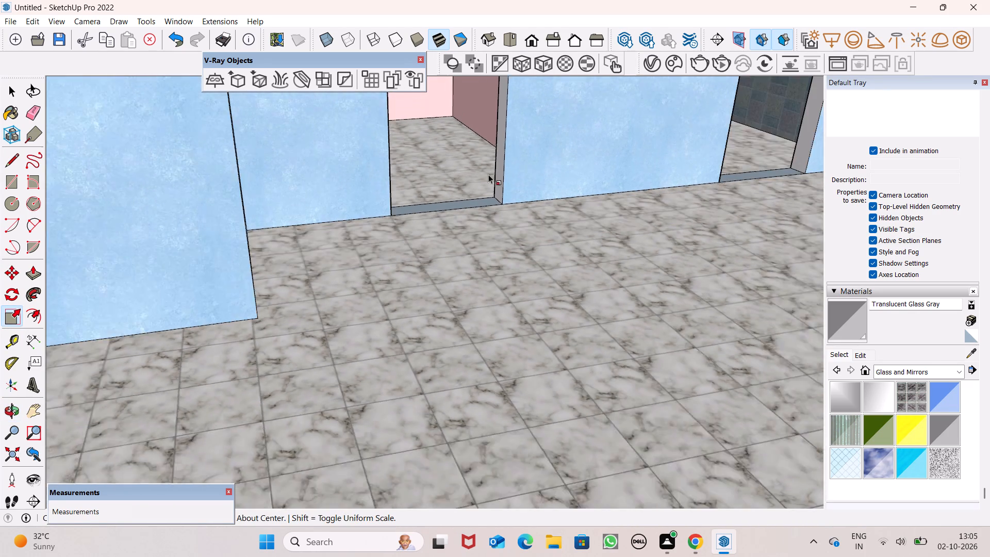
{"action": "scroll", "coordinate": [498, 170], "scroll_direction": "down", "scroll_amount": 19}
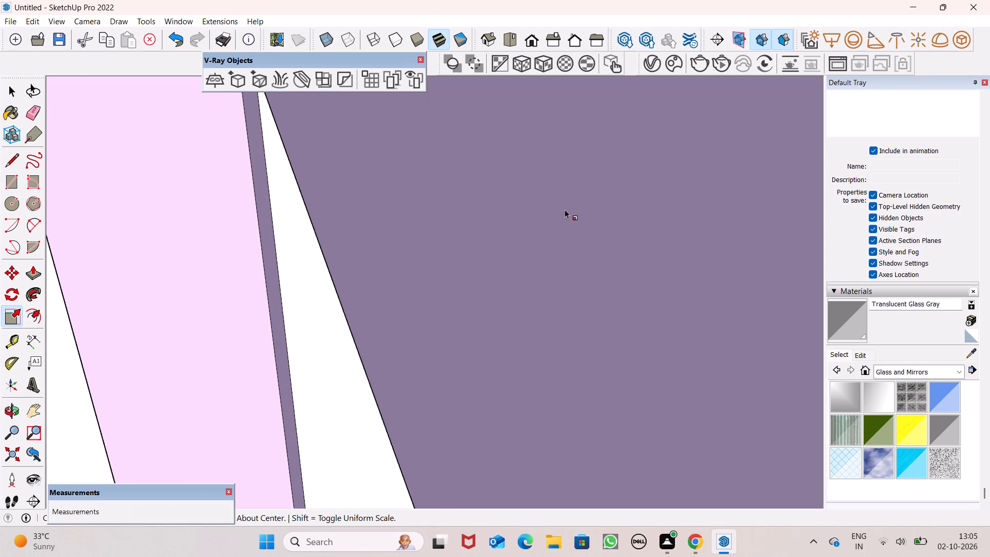
{"action": "scroll", "coordinate": [565, 209], "scroll_direction": "down", "scroll_amount": 20}
{"action": "scroll", "coordinate": [565, 209], "scroll_direction": "down", "scroll_amount": 1}
{"action": "scroll", "coordinate": [611, 231], "scroll_direction": "down", "scroll_amount": 15}
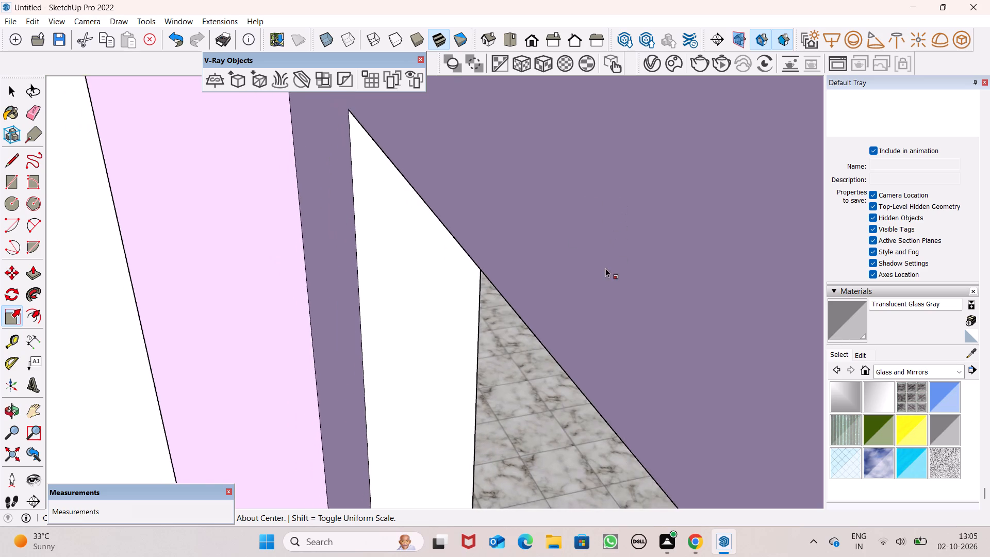
{"action": "scroll", "coordinate": [605, 268], "scroll_direction": "down", "scroll_amount": 20}
{"action": "scroll", "coordinate": [605, 268], "scroll_direction": "down", "scroll_amount": 20}
{"action": "scroll", "coordinate": [605, 268], "scroll_direction": "down", "scroll_amount": 2}
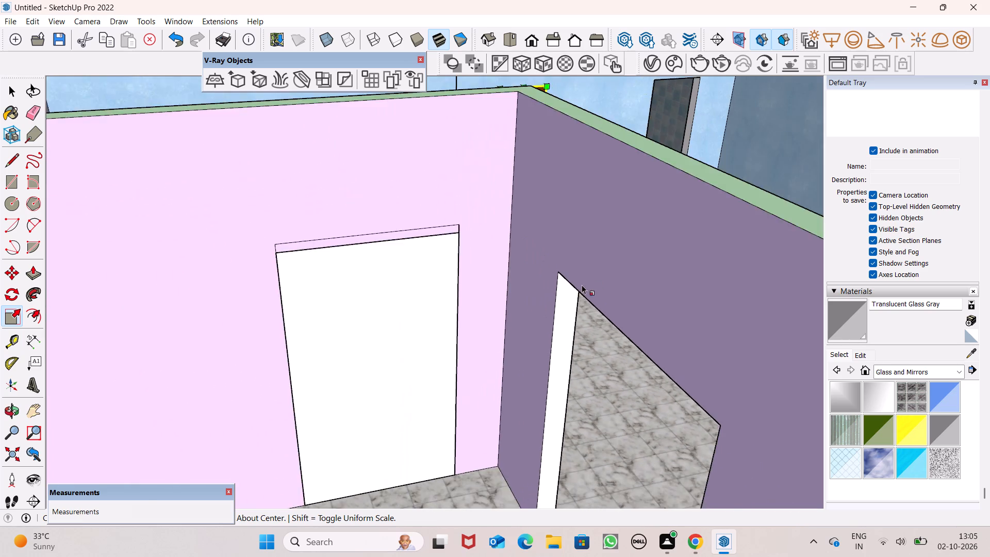
{"action": "scroll", "coordinate": [582, 285], "scroll_direction": "down", "scroll_amount": 10}
{"action": "scroll", "coordinate": [539, 101], "scroll_direction": "up", "scroll_amount": 8}
{"action": "scroll", "coordinate": [510, 268], "scroll_direction": "up", "scroll_amount": 3}
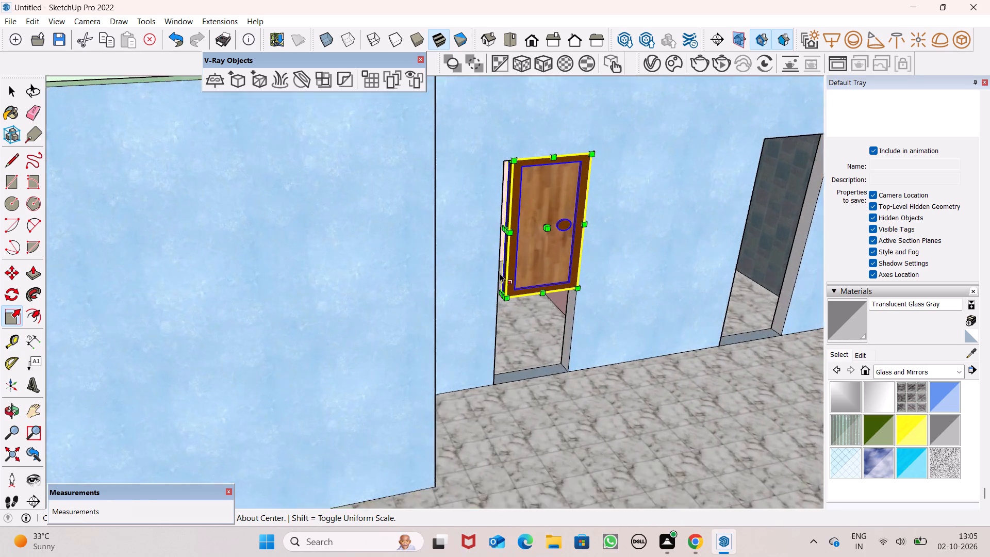
{"action": "scroll", "coordinate": [500, 273], "scroll_direction": "up", "scroll_amount": 3}
{"action": "scroll", "coordinate": [500, 273], "scroll_direction": "down", "scroll_amount": 1}
{"action": "scroll", "coordinate": [498, 269], "scroll_direction": "up", "scroll_amount": 11}
{"action": "scroll", "coordinate": [509, 202], "scroll_direction": "up", "scroll_amount": 5}
{"action": "scroll", "coordinate": [554, 211], "scroll_direction": "down", "scroll_amount": 6}
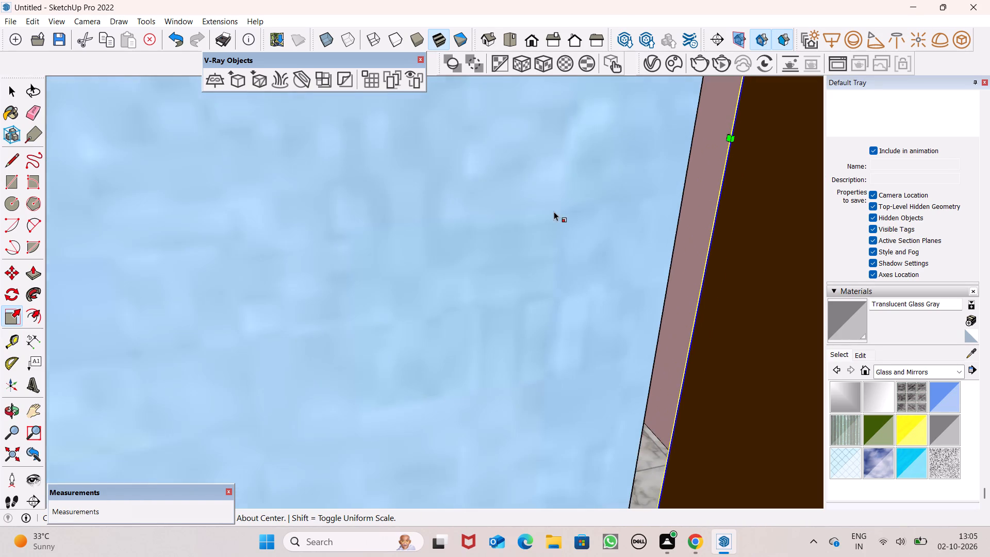
{"action": "scroll", "coordinate": [560, 223], "scroll_direction": "down", "scroll_amount": 13}
{"action": "left_click_drag", "start_coordinate": [654, 225], "coordinate": [636, 225]}
Stretch the wooden door downward from its bottom edge along the blue axis to a scale of about 1.40.
{"action": "middle_click_drag", "start_coordinate": [761, 421], "coordinate": [761, 258]}
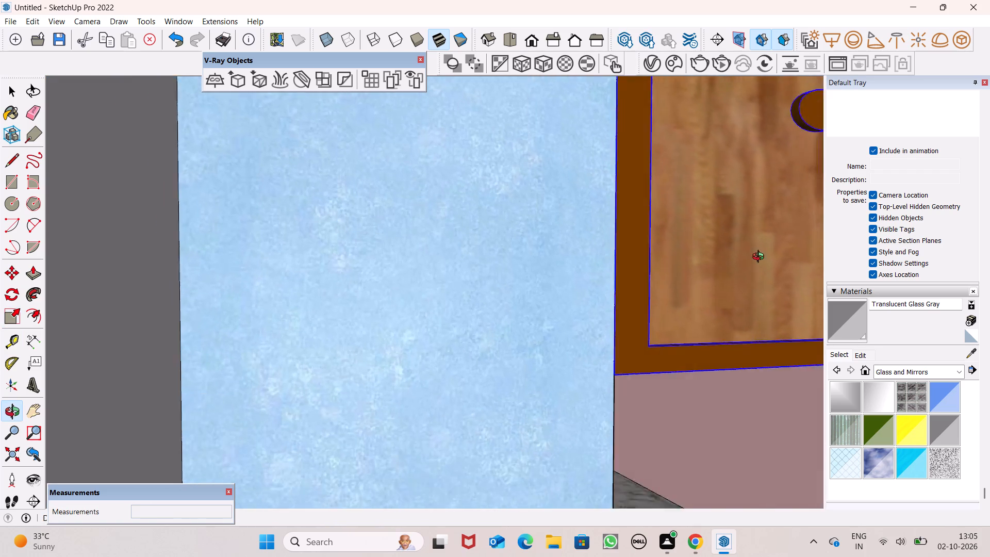
{"action": "middle_click_drag", "start_coordinate": [761, 258], "coordinate": [738, 174]}
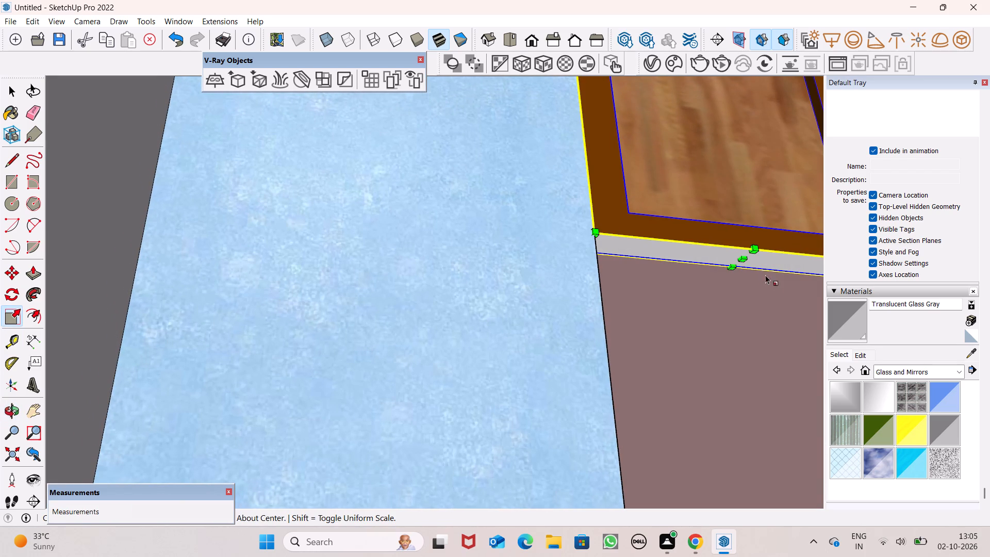
{"action": "left_click_drag", "start_coordinate": [746, 259], "coordinate": [796, 445]}
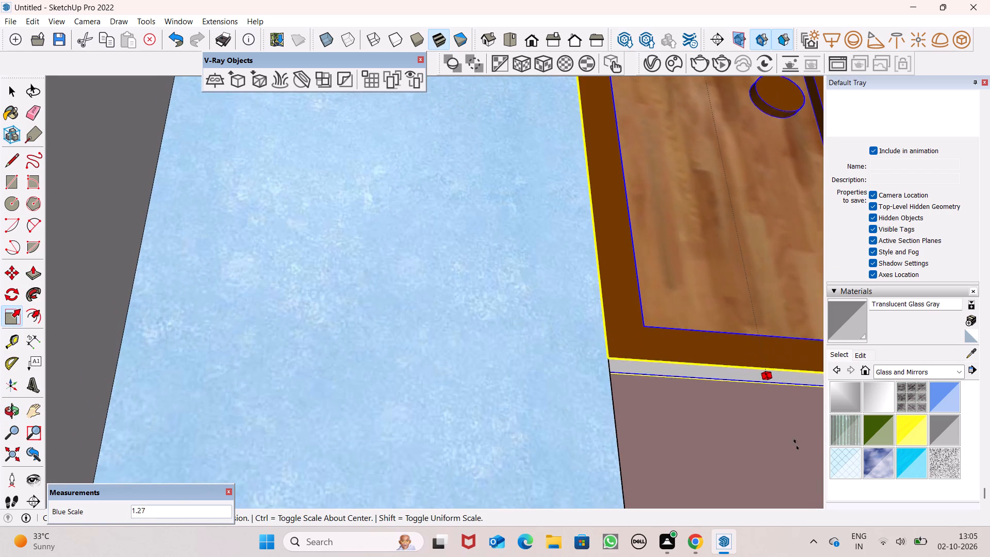
{"action": "left_click_drag", "start_coordinate": [796, 445], "coordinate": [798, 536]}
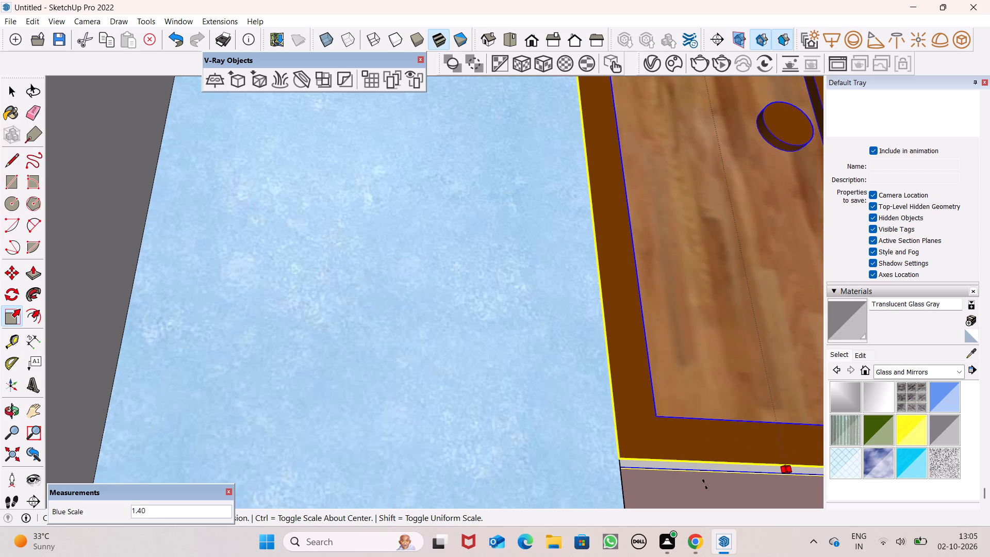
{"action": "left_click", "coordinate": [705, 495]}
Stretch the wooden door's bottom edge down to the floor of the pink room's doorway, at a blue-axis scale of about 1.22.
{"action": "scroll", "coordinate": [642, 294], "scroll_direction": "down", "scroll_amount": 5}
{"action": "middle_click_drag", "start_coordinate": [674, 332], "coordinate": [706, 424]}
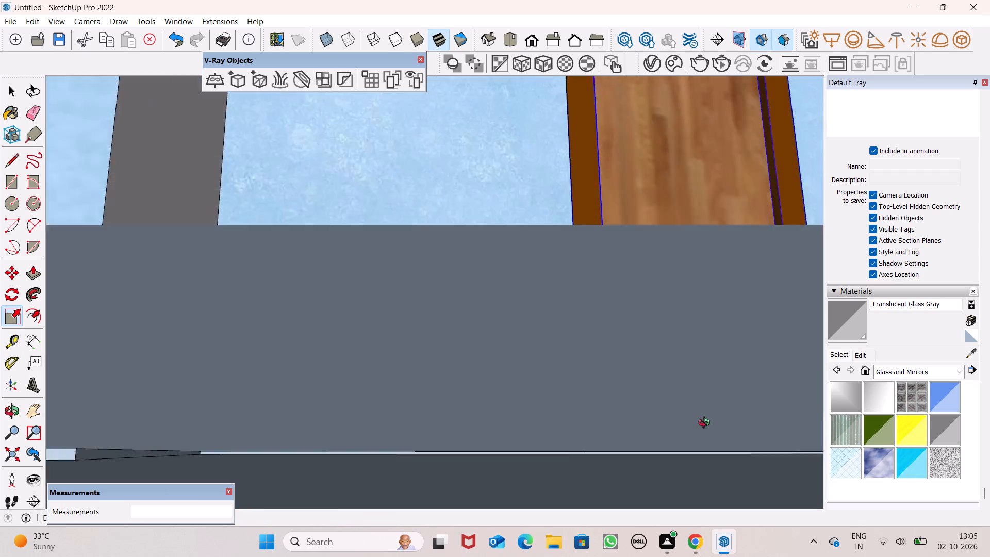
{"action": "middle_click_drag", "start_coordinate": [706, 424], "coordinate": [748, 490]}
{"action": "scroll", "coordinate": [616, 199], "scroll_direction": "up", "scroll_amount": 1}
{"action": "scroll", "coordinate": [606, 184], "scroll_direction": "down", "scroll_amount": 3}
{"action": "middle_click_drag", "start_coordinate": [622, 199], "coordinate": [613, 222]}
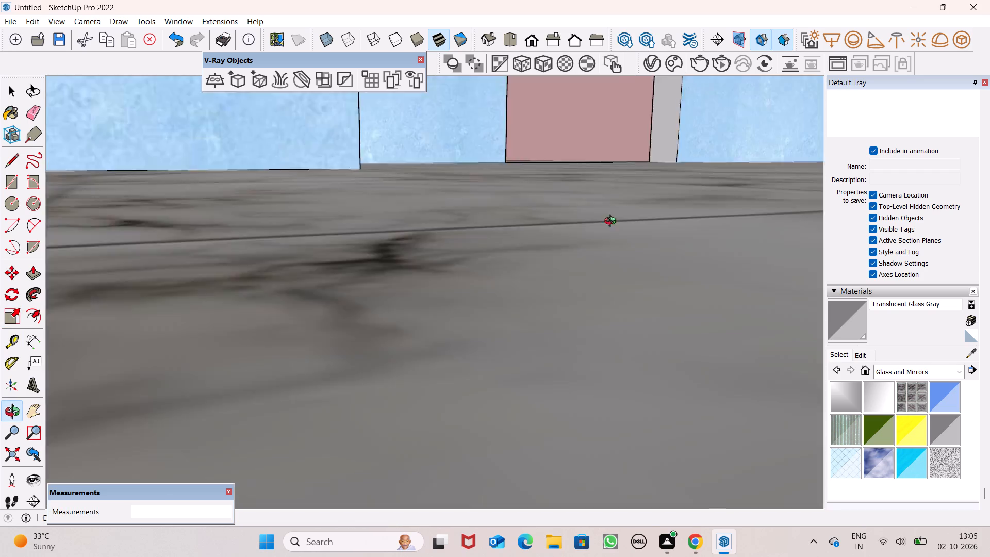
{"action": "middle_click_drag", "start_coordinate": [613, 222], "coordinate": [615, 239]}
{"action": "scroll", "coordinate": [597, 187], "scroll_direction": "down", "scroll_amount": 7}
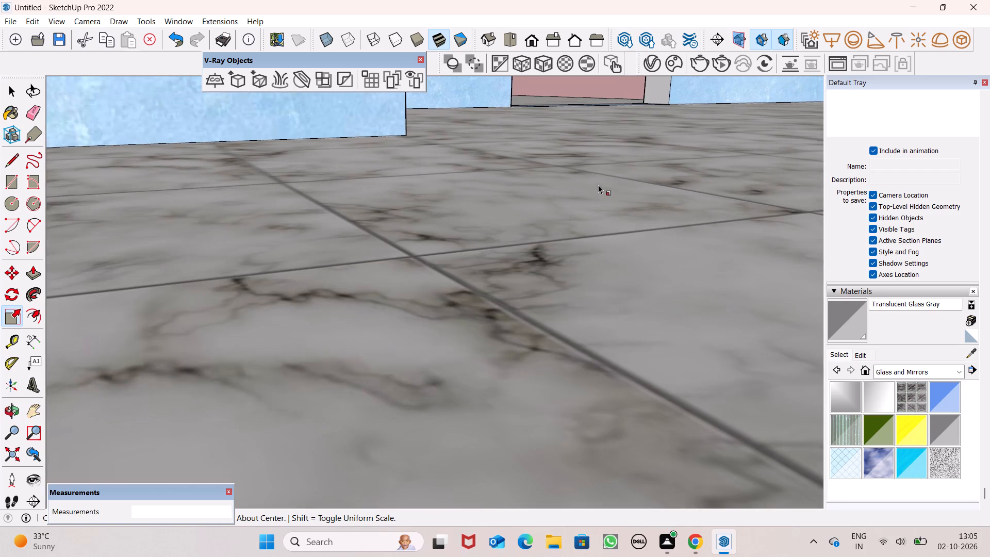
{"action": "scroll", "coordinate": [598, 186], "scroll_direction": "down", "scroll_amount": 17}
{"action": "scroll", "coordinate": [647, 206], "scroll_direction": "down", "scroll_amount": 2}
{"action": "scroll", "coordinate": [621, 79], "scroll_direction": "up", "scroll_amount": 12}
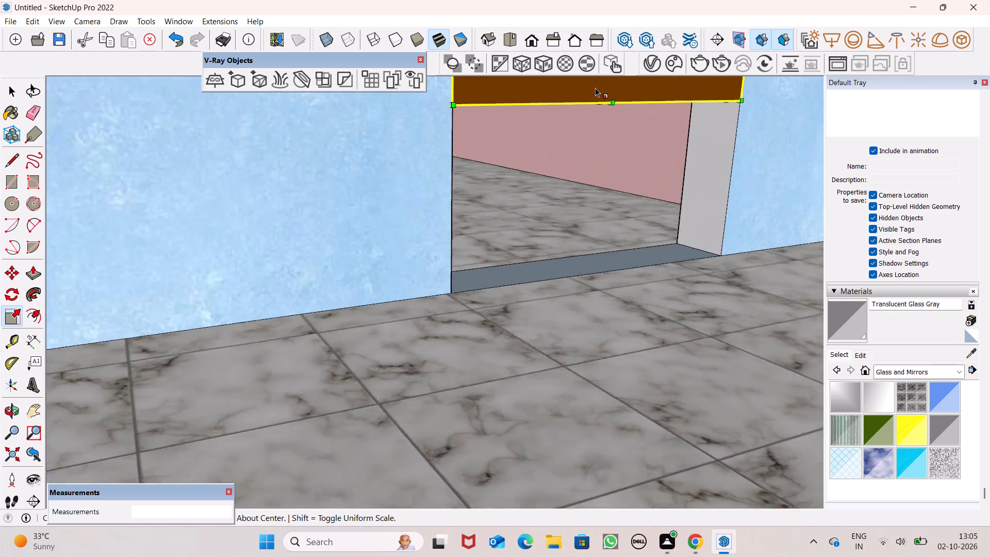
{"action": "scroll", "coordinate": [595, 88], "scroll_direction": "up", "scroll_amount": 4}
{"action": "middle_click_drag", "start_coordinate": [605, 130], "coordinate": [607, 102]}
{"action": "scroll", "coordinate": [633, 169], "scroll_direction": "down", "scroll_amount": 2}
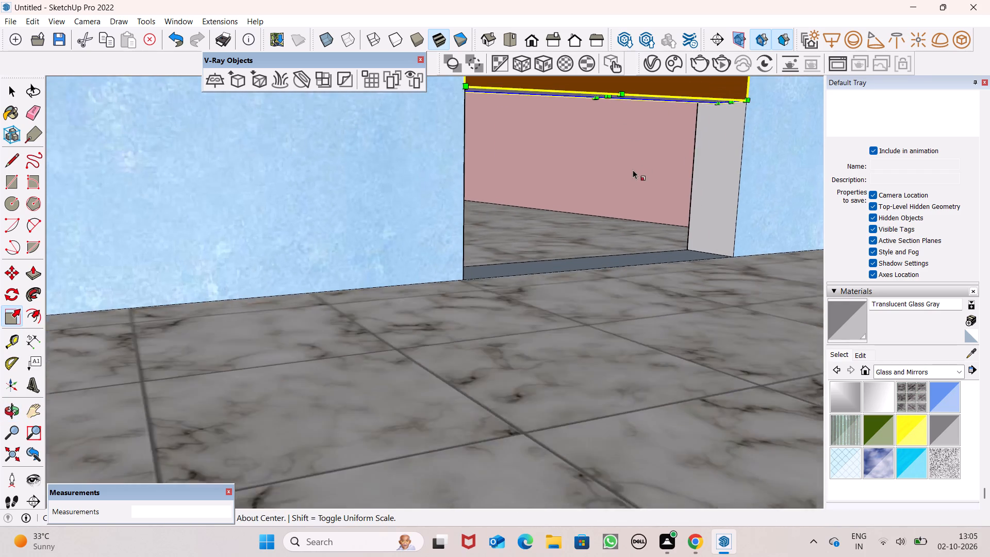
{"action": "scroll", "coordinate": [633, 170], "scroll_direction": "down", "scroll_amount": 1}
{"action": "left_click_drag", "start_coordinate": [609, 106], "coordinate": [617, 157]}
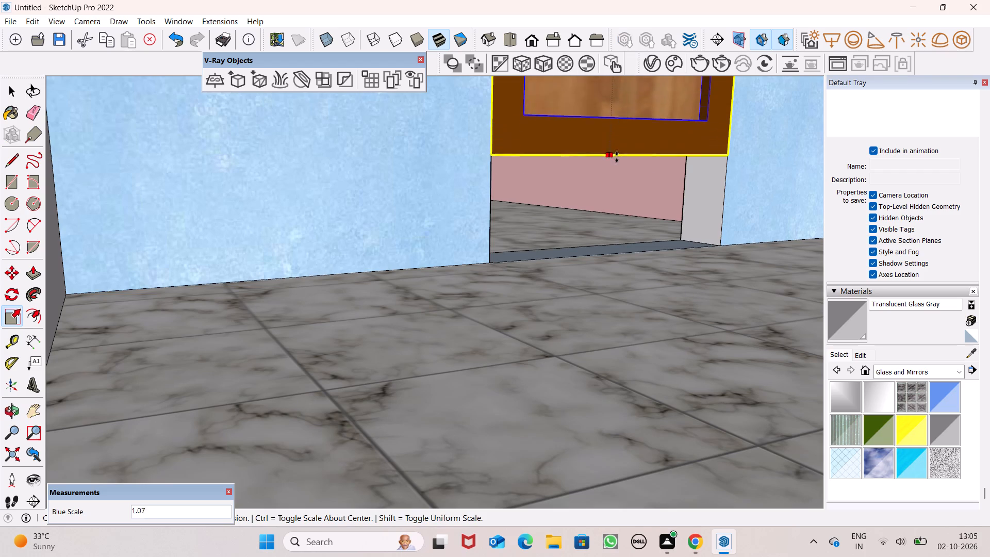
{"action": "left_click_drag", "start_coordinate": [617, 157], "coordinate": [630, 251]}
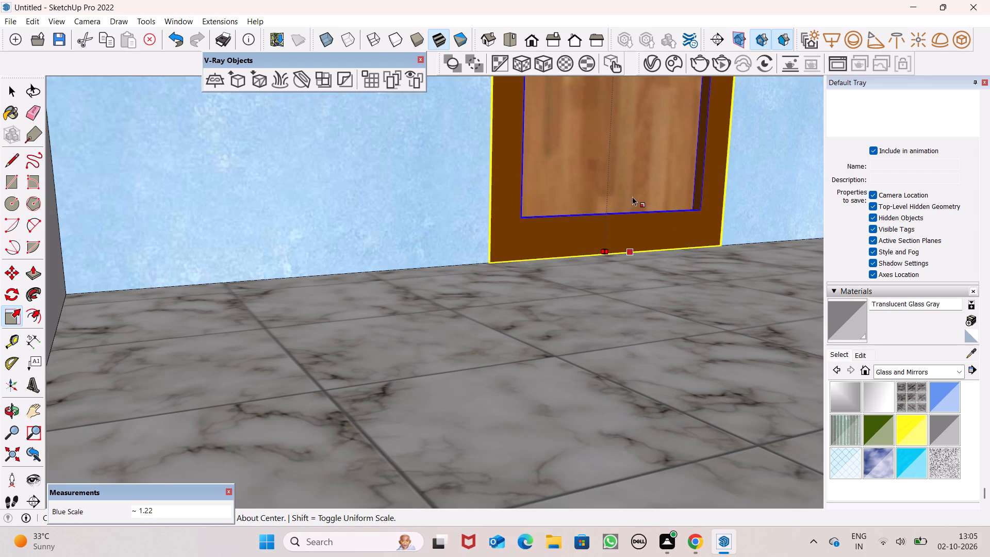
{"action": "key", "text": "space"}
Copy the fitted wooden door about 8' along the blue wall into the neighbouring doorway leading to the tiled room.
{"action": "left_click", "coordinate": [632, 203]}
{"action": "scroll", "coordinate": [633, 204], "scroll_direction": "down", "scroll_amount": 15}
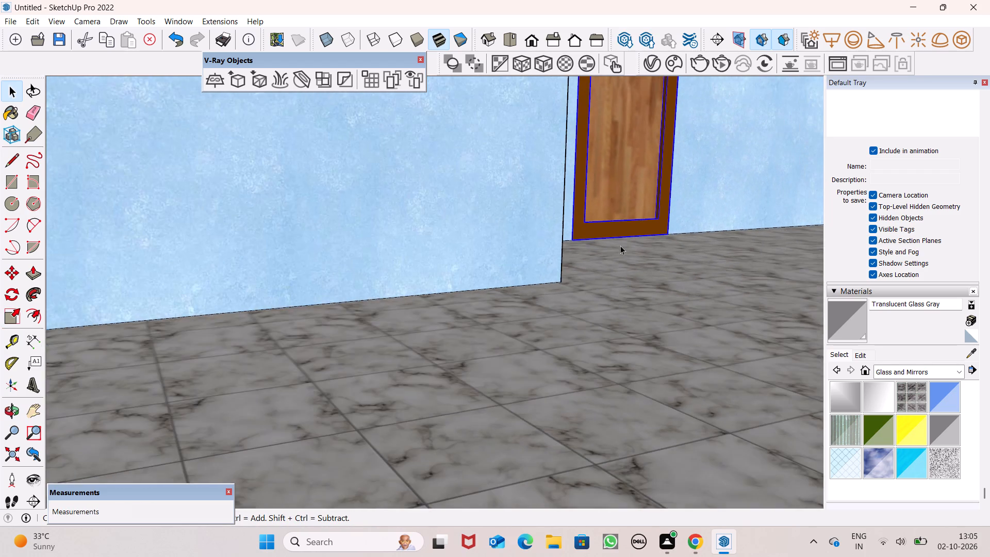
{"action": "scroll", "coordinate": [620, 245], "scroll_direction": "down", "scroll_amount": 20}
{"action": "scroll", "coordinate": [620, 245], "scroll_direction": "down", "scroll_amount": 8}
{"action": "key", "text": "space"}
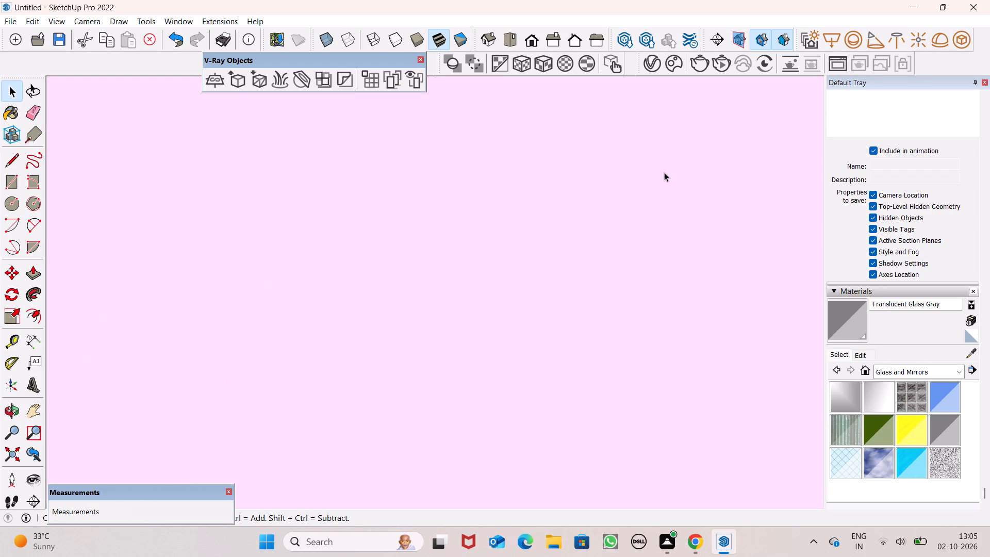
{"action": "scroll", "coordinate": [664, 173], "scroll_direction": "down", "scroll_amount": 20}
{"action": "scroll", "coordinate": [664, 173], "scroll_direction": "down", "scroll_amount": 16}
{"action": "scroll", "coordinate": [661, 237], "scroll_direction": "down", "scroll_amount": 12}
{"action": "scroll", "coordinate": [605, 222], "scroll_direction": "down", "scroll_amount": 15}
{"action": "scroll", "coordinate": [532, 218], "scroll_direction": "down", "scroll_amount": 20}
{"action": "scroll", "coordinate": [532, 218], "scroll_direction": "down", "scroll_amount": 13}
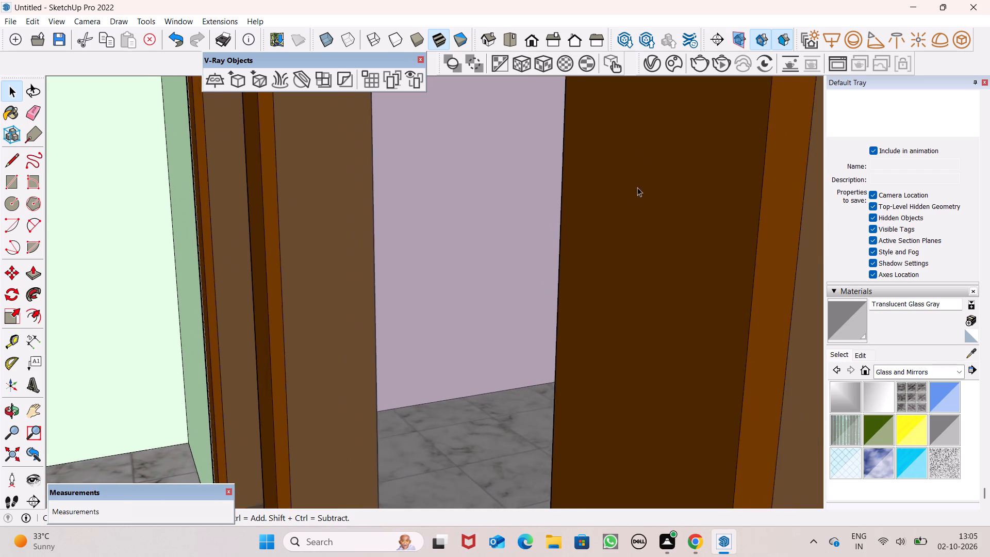
{"action": "scroll", "coordinate": [637, 187], "scroll_direction": "down", "scroll_amount": 20}
{"action": "scroll", "coordinate": [637, 187], "scroll_direction": "down", "scroll_amount": 2}
{"action": "scroll", "coordinate": [563, 256], "scroll_direction": "up", "scroll_amount": 1}
{"action": "scroll", "coordinate": [563, 256], "scroll_direction": "down", "scroll_amount": 3}
{"action": "scroll", "coordinate": [548, 186], "scroll_direction": "down", "scroll_amount": 6}
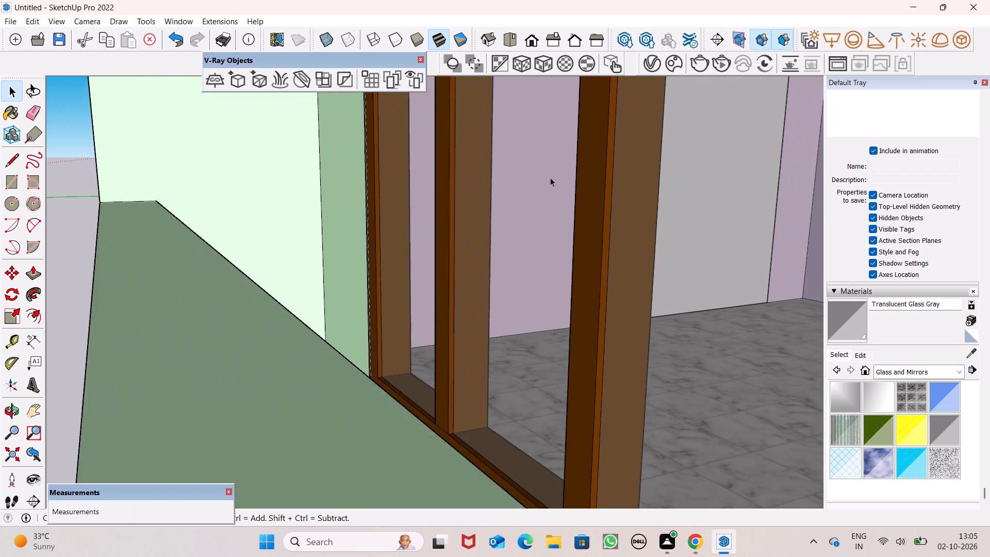
{"action": "scroll", "coordinate": [550, 177], "scroll_direction": "down", "scroll_amount": 10}
{"action": "scroll", "coordinate": [590, 235], "scroll_direction": "down", "scroll_amount": 15}
{"action": "scroll", "coordinate": [590, 212], "scroll_direction": "down", "scroll_amount": 10}
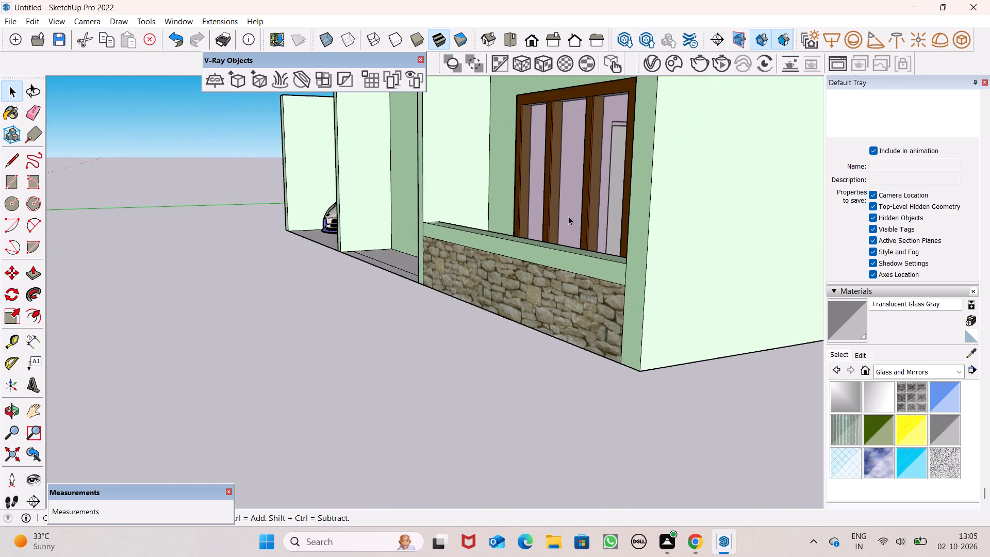
{"action": "scroll", "coordinate": [568, 216], "scroll_direction": "down", "scroll_amount": 13}
{"action": "middle_click_drag", "start_coordinate": [654, 224], "coordinate": [536, 430]}
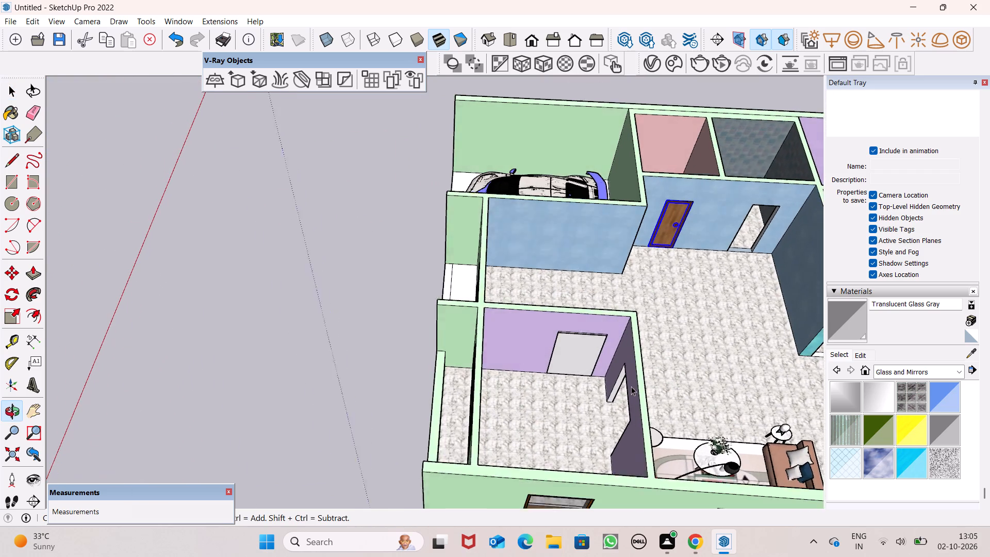
{"action": "scroll", "coordinate": [822, 204], "scroll_direction": "up", "scroll_amount": 2}
{"action": "scroll", "coordinate": [822, 204], "scroll_direction": "down", "scroll_amount": 1}
{"action": "scroll", "coordinate": [822, 204], "scroll_direction": "up", "scroll_amount": 7}
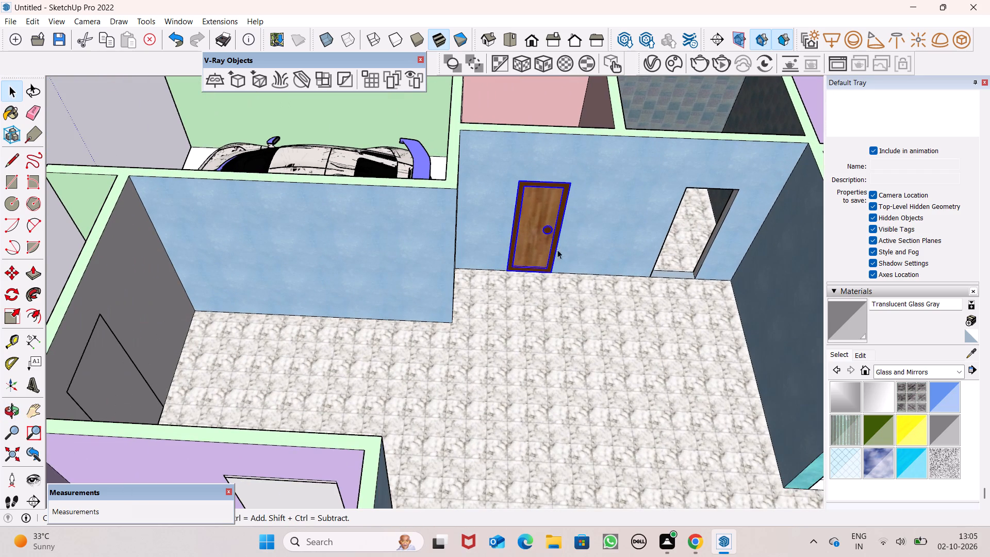
{"action": "key", "text": "m"}
{"action": "key", "text": "Return"}
{"action": "left_click_drag", "start_coordinate": [524, 239], "coordinate": [676, 249]}
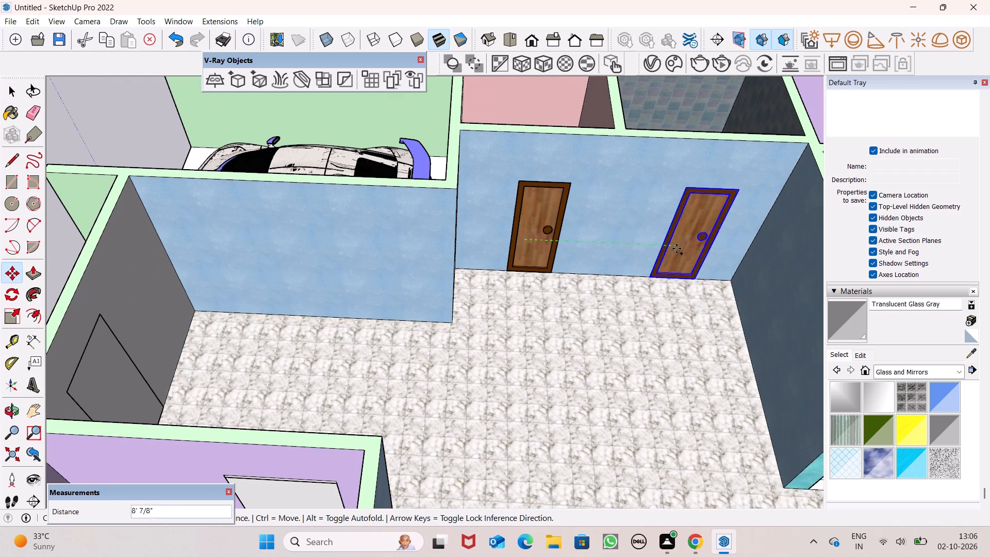
{"action": "left_click_drag", "start_coordinate": [676, 249], "coordinate": [675, 250]}
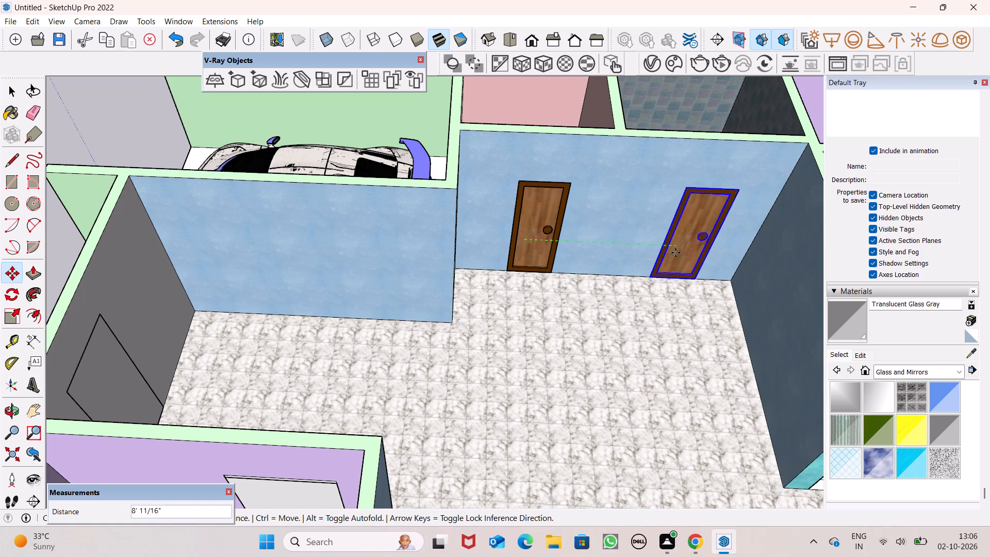
{"action": "key", "text": "space"}
{"action": "key", "text": "space"}
{"action": "left_click", "coordinate": [624, 347]}
{"action": "scroll", "coordinate": [608, 331], "scroll_direction": "down", "scroll_amount": 7}
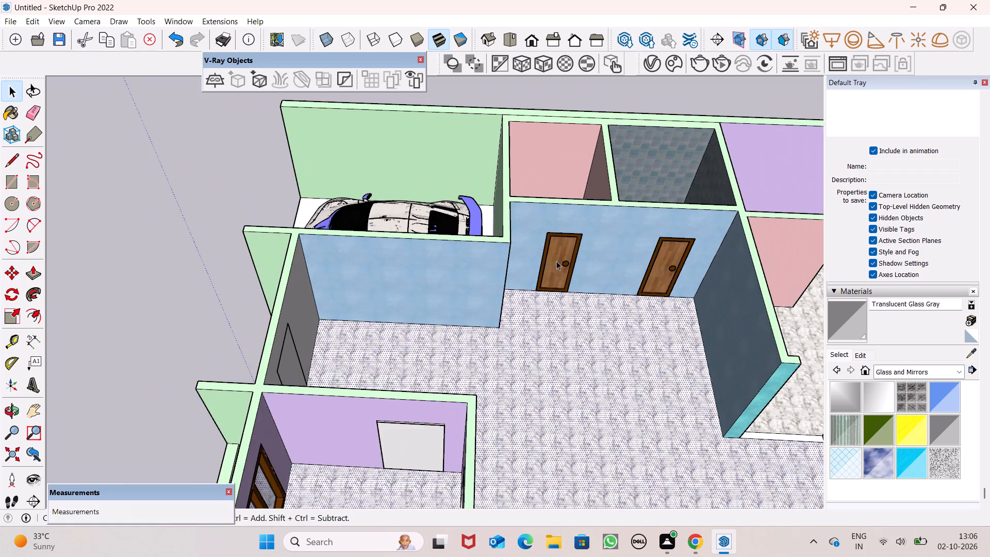
Copy the fitted wooden door from the pink room's doorway to the open space outside the house, near the green axis.
{"action": "scroll", "coordinate": [524, 179], "scroll_direction": "down", "scroll_amount": 5}
{"action": "scroll", "coordinate": [565, 291], "scroll_direction": "down", "scroll_amount": 5}
{"action": "scroll", "coordinate": [722, 223], "scroll_direction": "up", "scroll_amount": 8}
{"action": "scroll", "coordinate": [830, 276], "scroll_direction": "up", "scroll_amount": 1}
{"action": "middle_click_drag", "start_coordinate": [821, 276], "coordinate": [678, 212]}
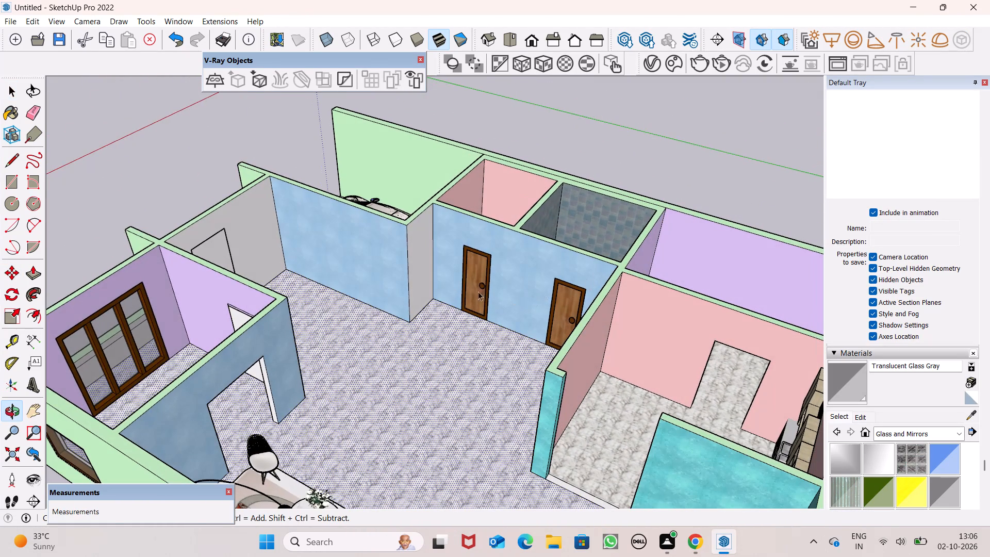
{"action": "left_click", "coordinate": [475, 277]}
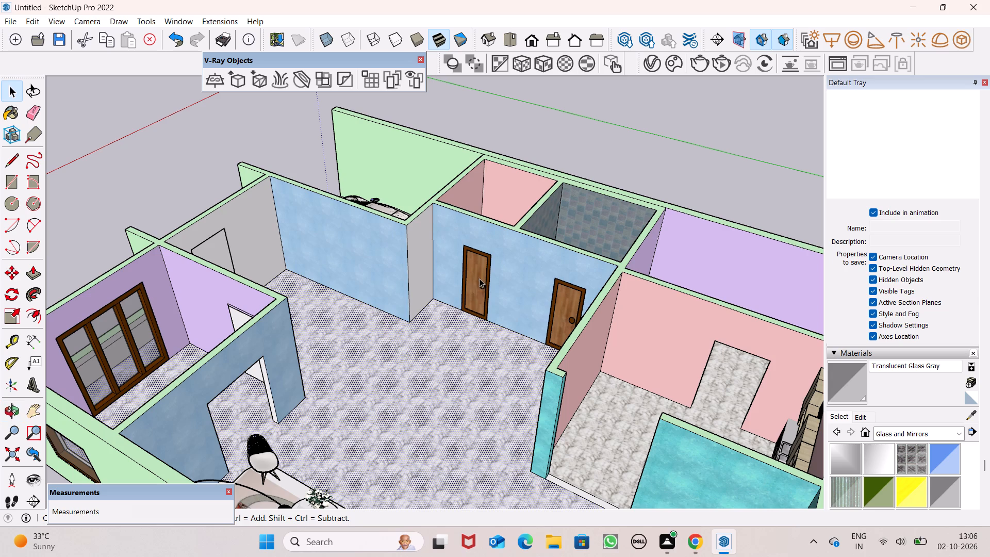
{"action": "key", "text": "m"}
{"action": "key", "text": "Return"}
{"action": "left_click_drag", "start_coordinate": [480, 278], "coordinate": [566, 289]}
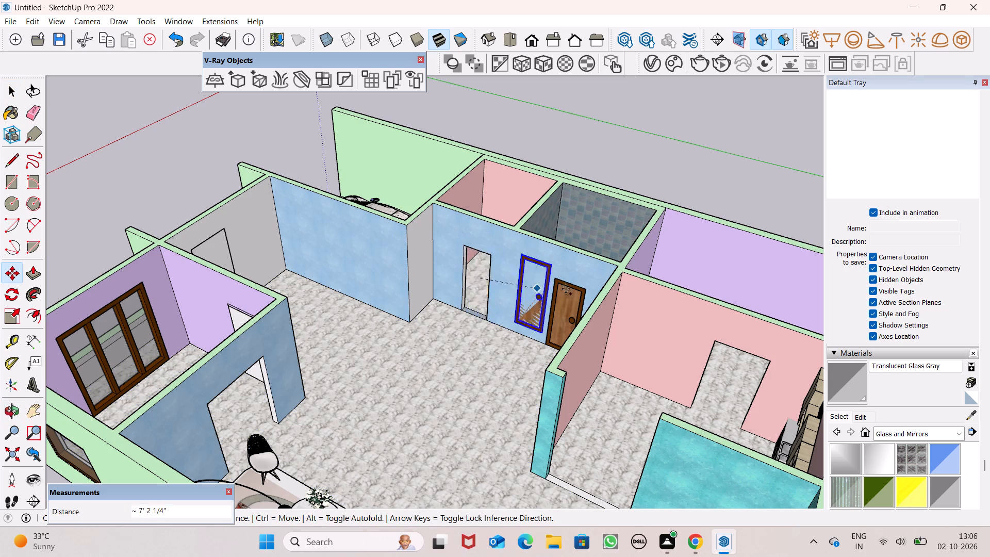
{"action": "left_click_drag", "start_coordinate": [566, 289], "coordinate": [758, 174]}
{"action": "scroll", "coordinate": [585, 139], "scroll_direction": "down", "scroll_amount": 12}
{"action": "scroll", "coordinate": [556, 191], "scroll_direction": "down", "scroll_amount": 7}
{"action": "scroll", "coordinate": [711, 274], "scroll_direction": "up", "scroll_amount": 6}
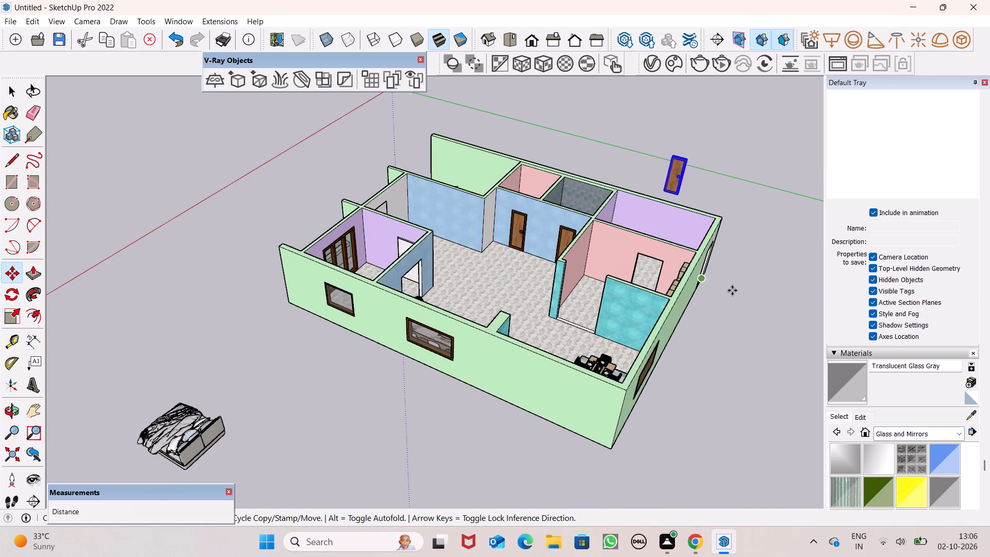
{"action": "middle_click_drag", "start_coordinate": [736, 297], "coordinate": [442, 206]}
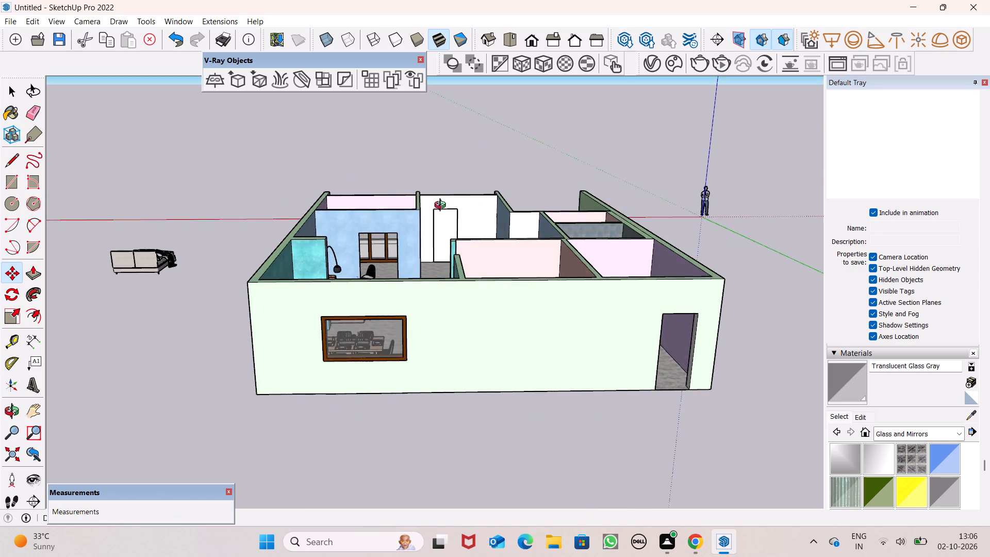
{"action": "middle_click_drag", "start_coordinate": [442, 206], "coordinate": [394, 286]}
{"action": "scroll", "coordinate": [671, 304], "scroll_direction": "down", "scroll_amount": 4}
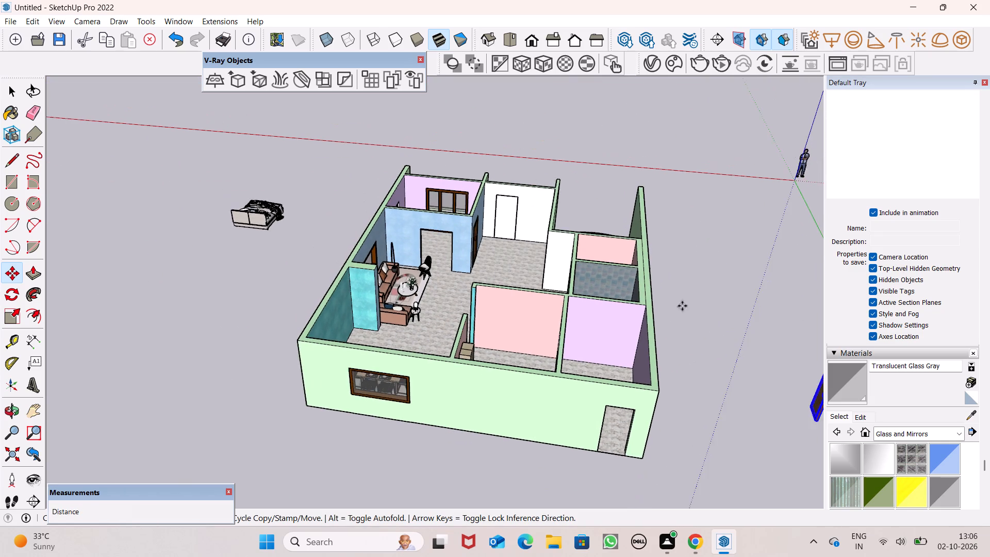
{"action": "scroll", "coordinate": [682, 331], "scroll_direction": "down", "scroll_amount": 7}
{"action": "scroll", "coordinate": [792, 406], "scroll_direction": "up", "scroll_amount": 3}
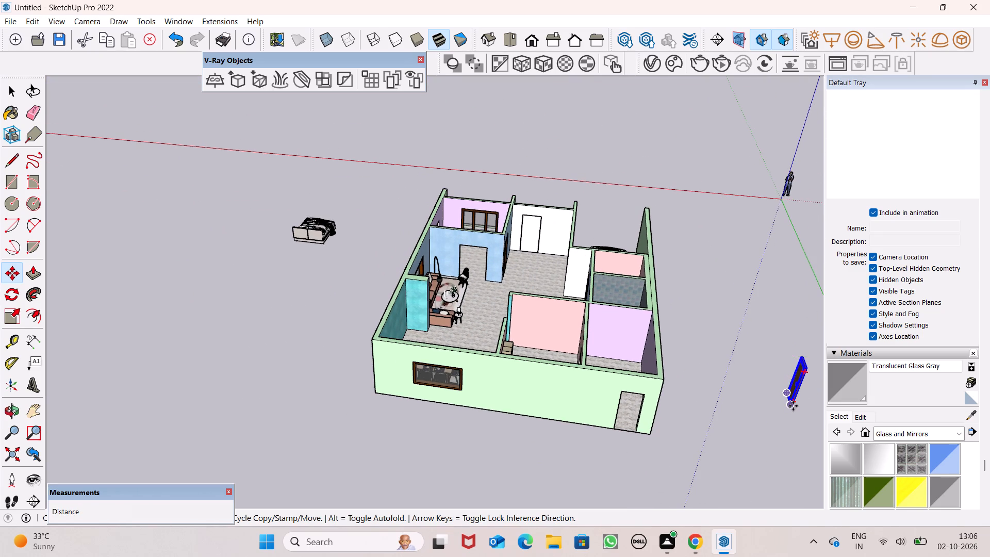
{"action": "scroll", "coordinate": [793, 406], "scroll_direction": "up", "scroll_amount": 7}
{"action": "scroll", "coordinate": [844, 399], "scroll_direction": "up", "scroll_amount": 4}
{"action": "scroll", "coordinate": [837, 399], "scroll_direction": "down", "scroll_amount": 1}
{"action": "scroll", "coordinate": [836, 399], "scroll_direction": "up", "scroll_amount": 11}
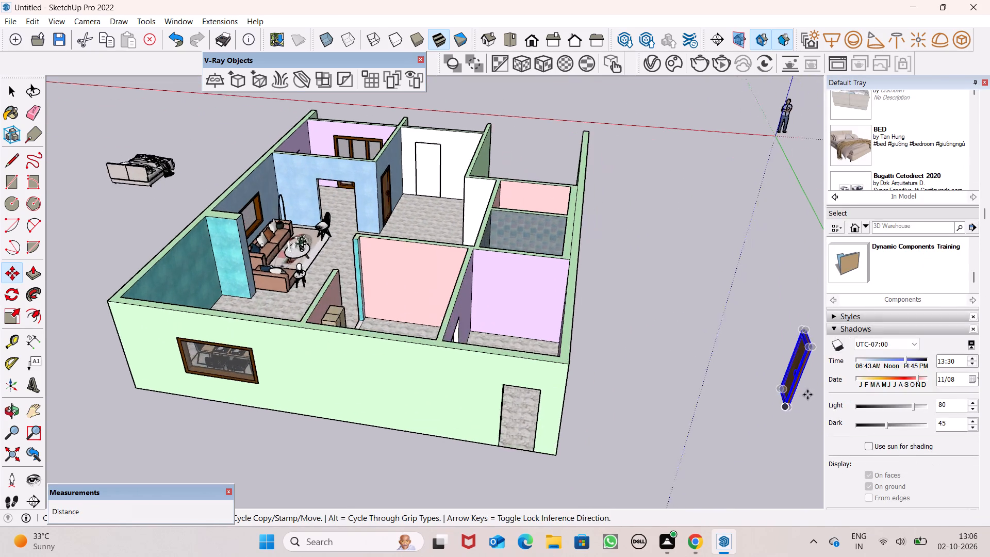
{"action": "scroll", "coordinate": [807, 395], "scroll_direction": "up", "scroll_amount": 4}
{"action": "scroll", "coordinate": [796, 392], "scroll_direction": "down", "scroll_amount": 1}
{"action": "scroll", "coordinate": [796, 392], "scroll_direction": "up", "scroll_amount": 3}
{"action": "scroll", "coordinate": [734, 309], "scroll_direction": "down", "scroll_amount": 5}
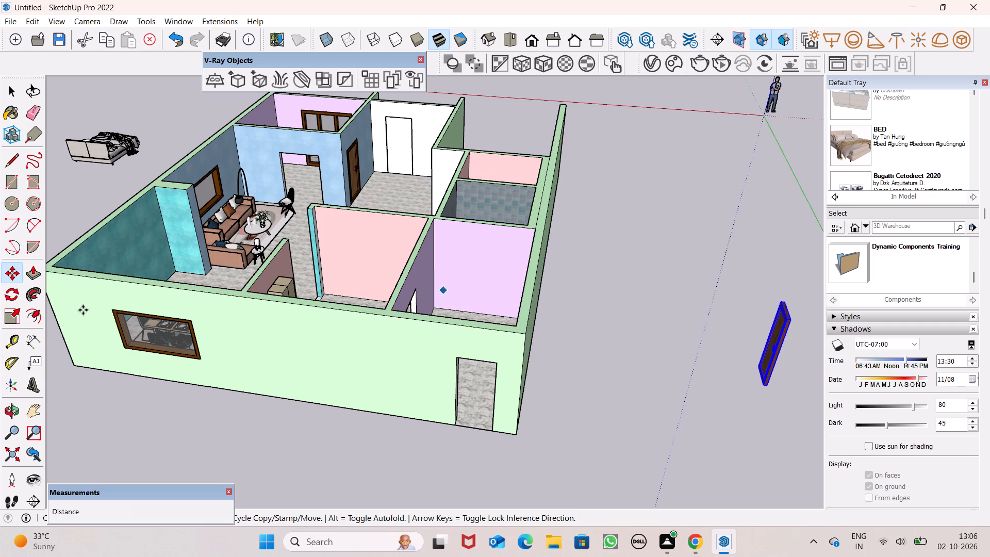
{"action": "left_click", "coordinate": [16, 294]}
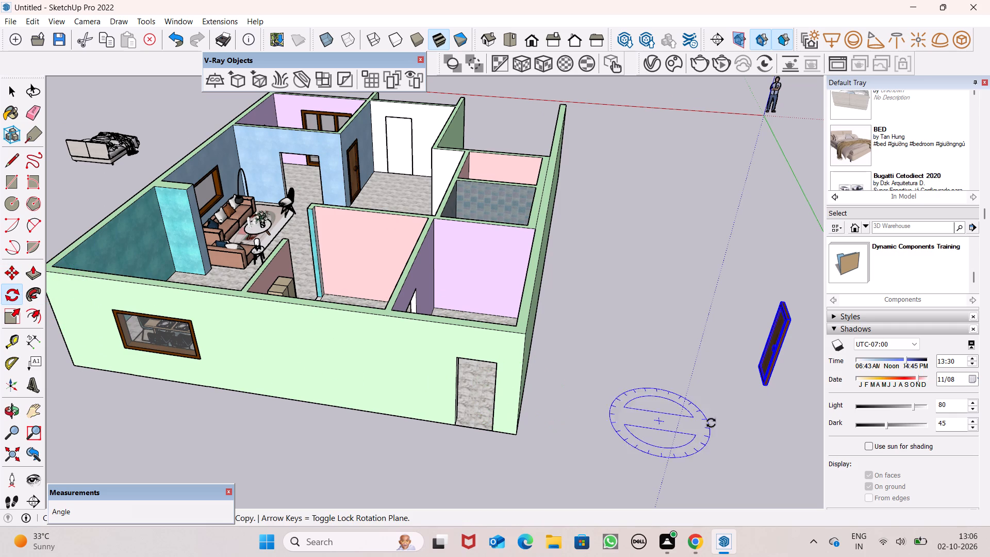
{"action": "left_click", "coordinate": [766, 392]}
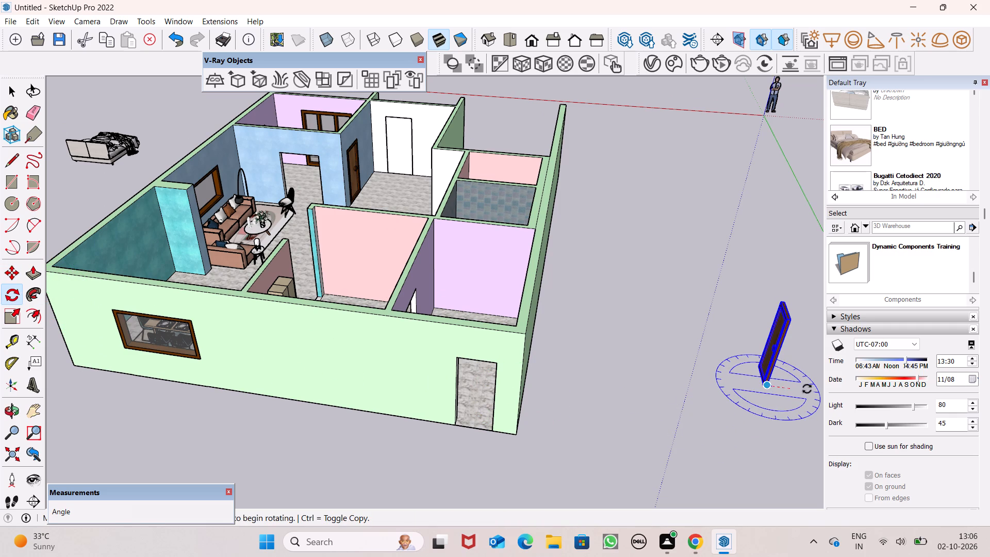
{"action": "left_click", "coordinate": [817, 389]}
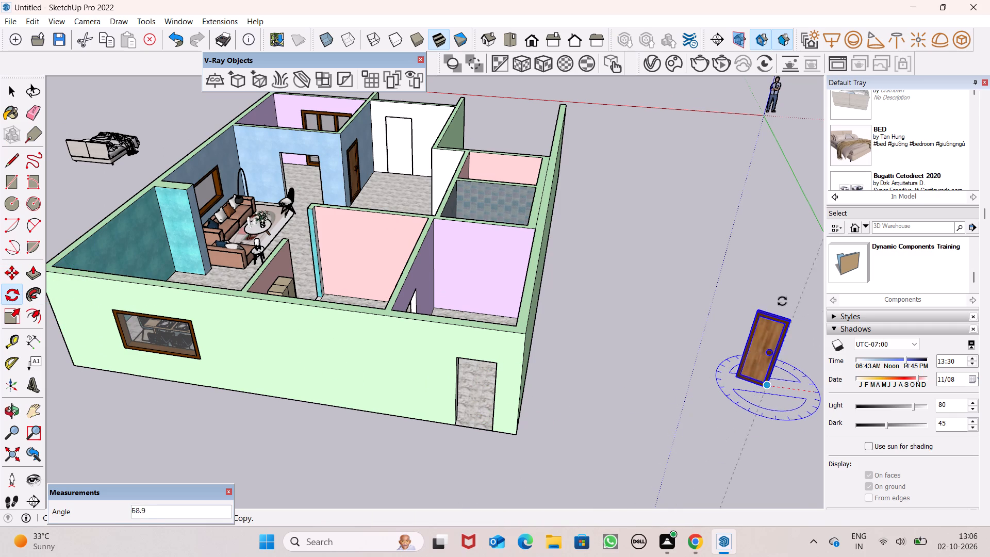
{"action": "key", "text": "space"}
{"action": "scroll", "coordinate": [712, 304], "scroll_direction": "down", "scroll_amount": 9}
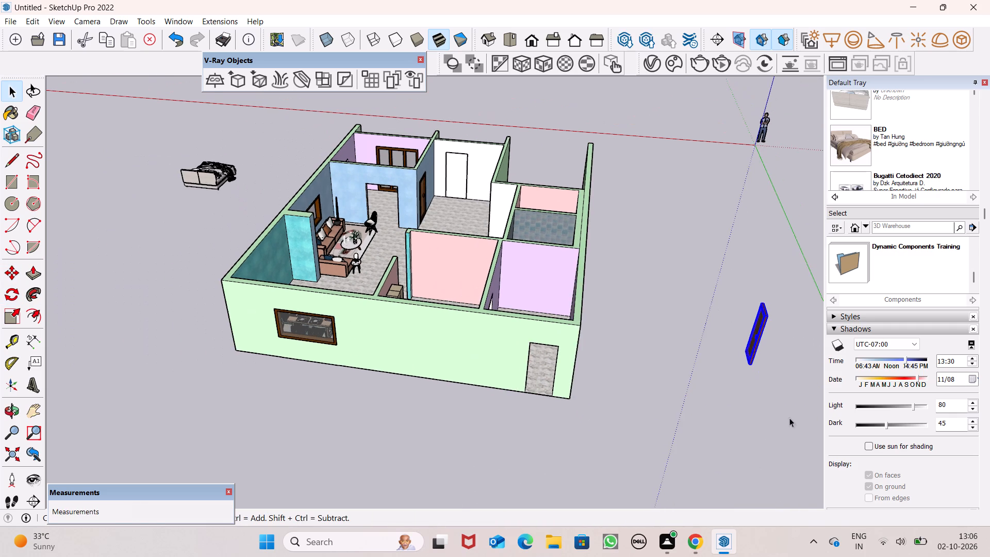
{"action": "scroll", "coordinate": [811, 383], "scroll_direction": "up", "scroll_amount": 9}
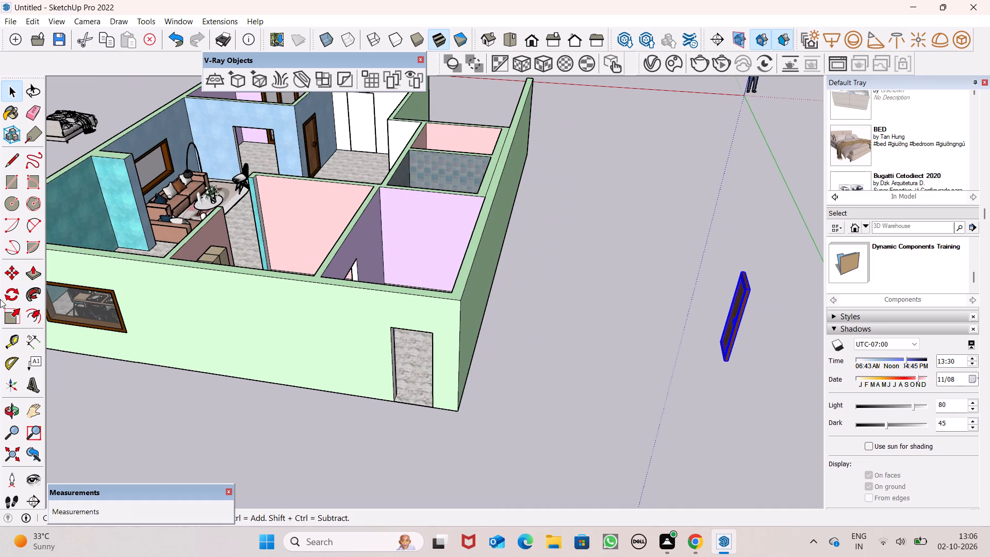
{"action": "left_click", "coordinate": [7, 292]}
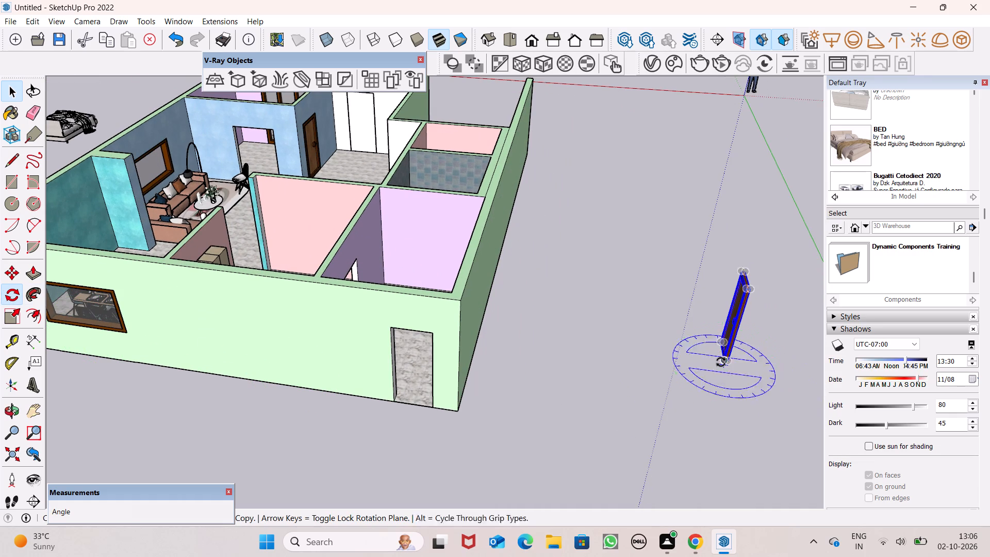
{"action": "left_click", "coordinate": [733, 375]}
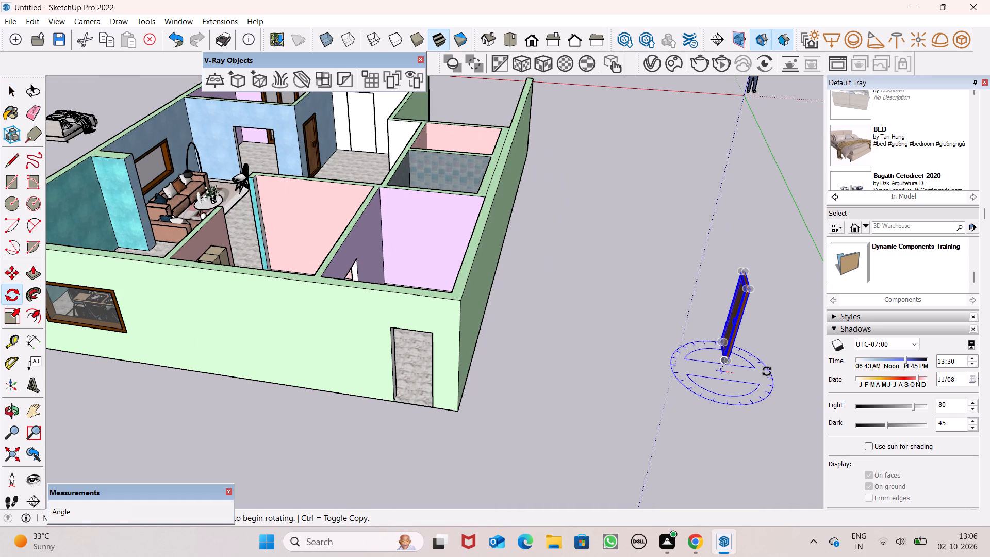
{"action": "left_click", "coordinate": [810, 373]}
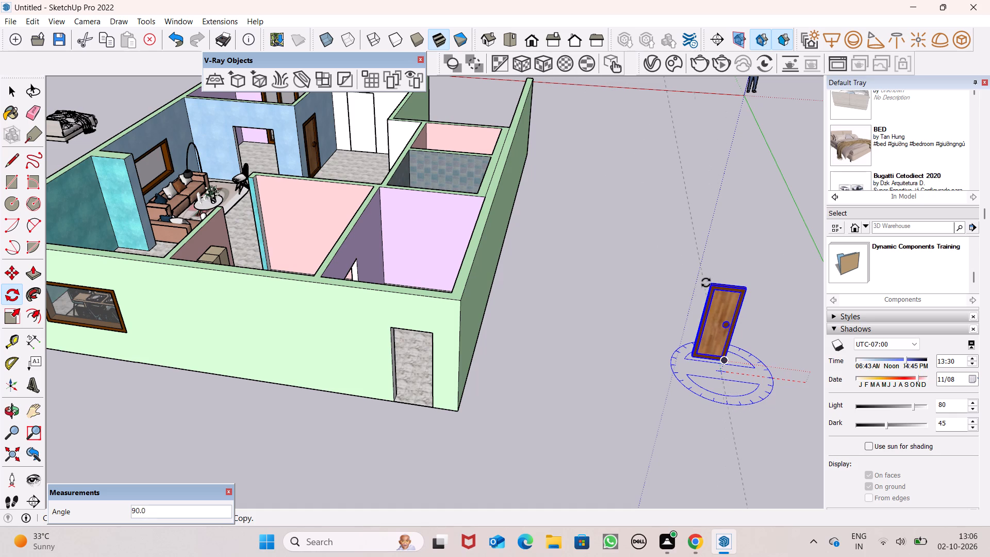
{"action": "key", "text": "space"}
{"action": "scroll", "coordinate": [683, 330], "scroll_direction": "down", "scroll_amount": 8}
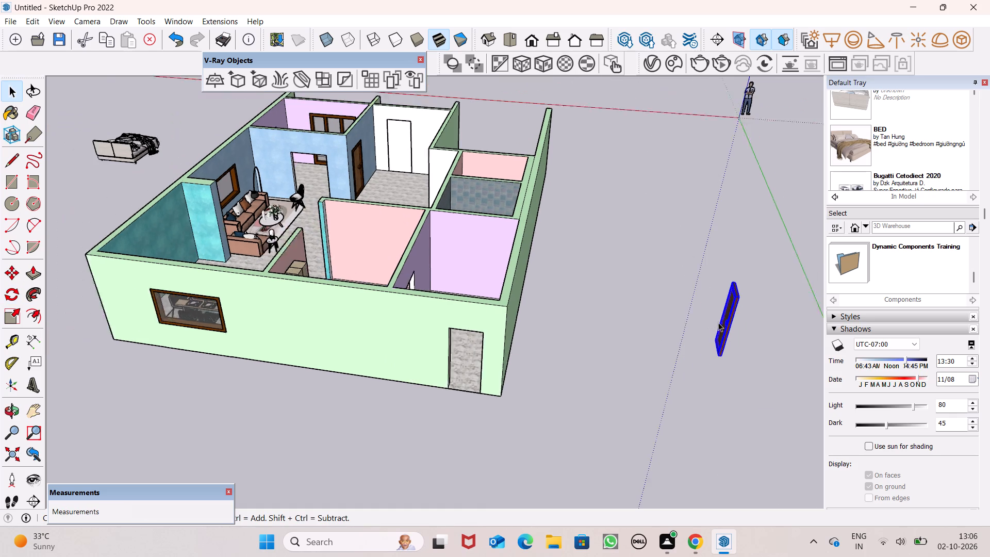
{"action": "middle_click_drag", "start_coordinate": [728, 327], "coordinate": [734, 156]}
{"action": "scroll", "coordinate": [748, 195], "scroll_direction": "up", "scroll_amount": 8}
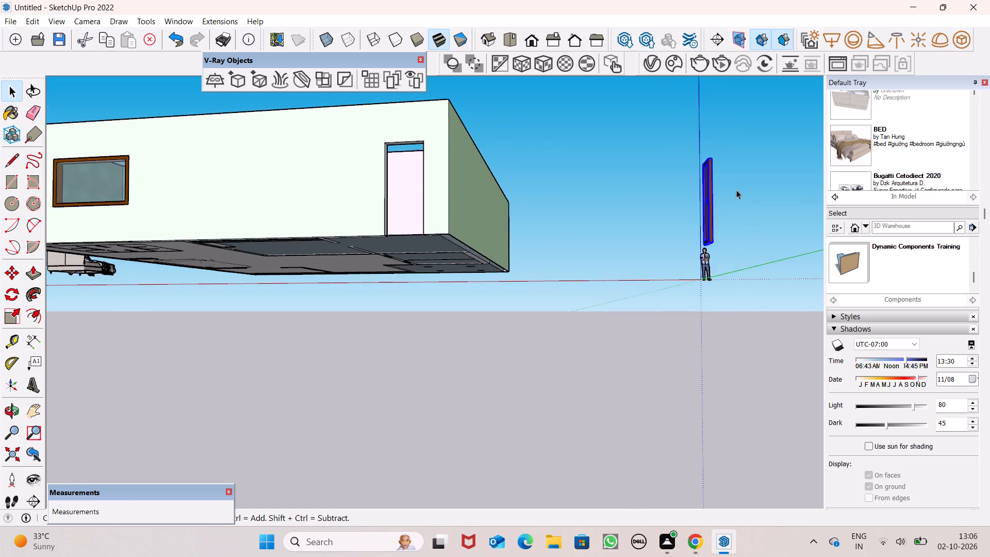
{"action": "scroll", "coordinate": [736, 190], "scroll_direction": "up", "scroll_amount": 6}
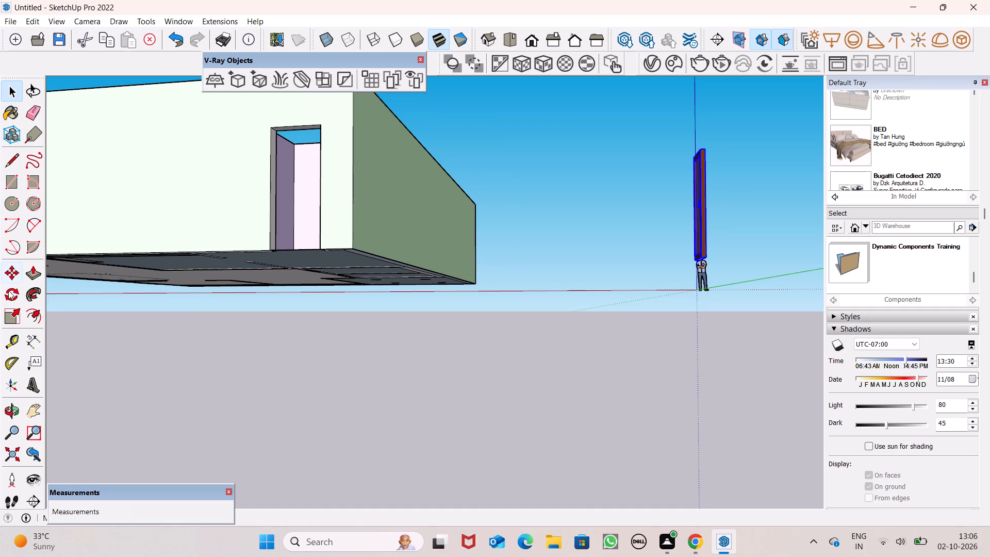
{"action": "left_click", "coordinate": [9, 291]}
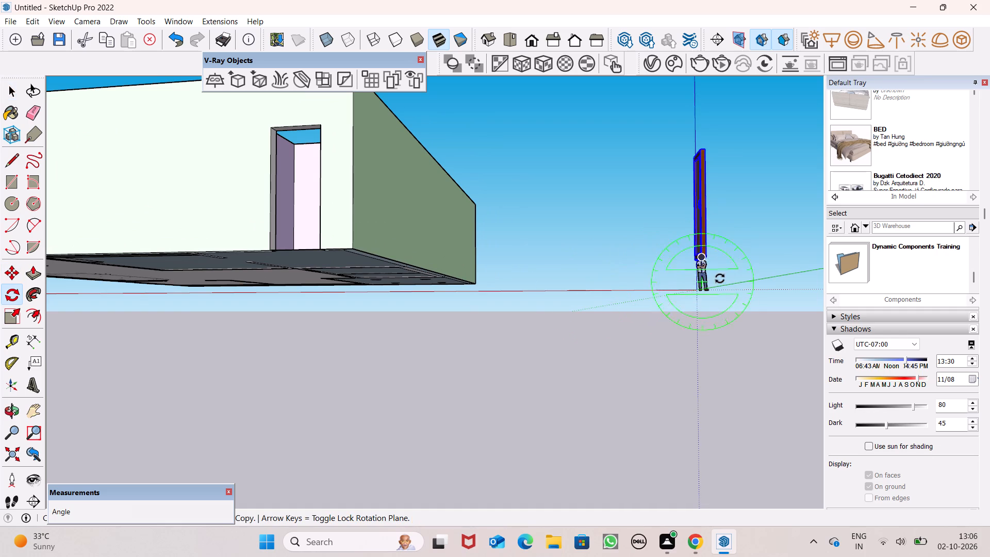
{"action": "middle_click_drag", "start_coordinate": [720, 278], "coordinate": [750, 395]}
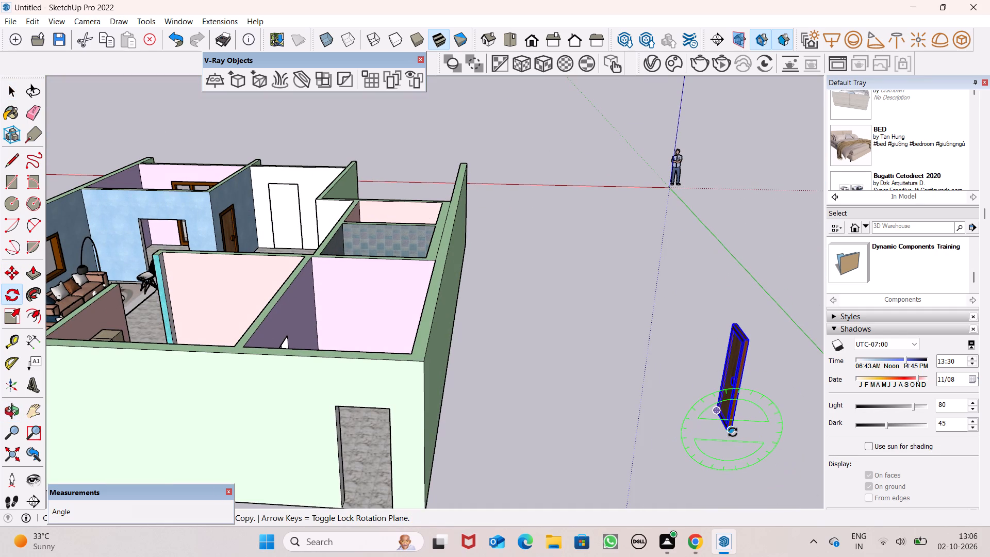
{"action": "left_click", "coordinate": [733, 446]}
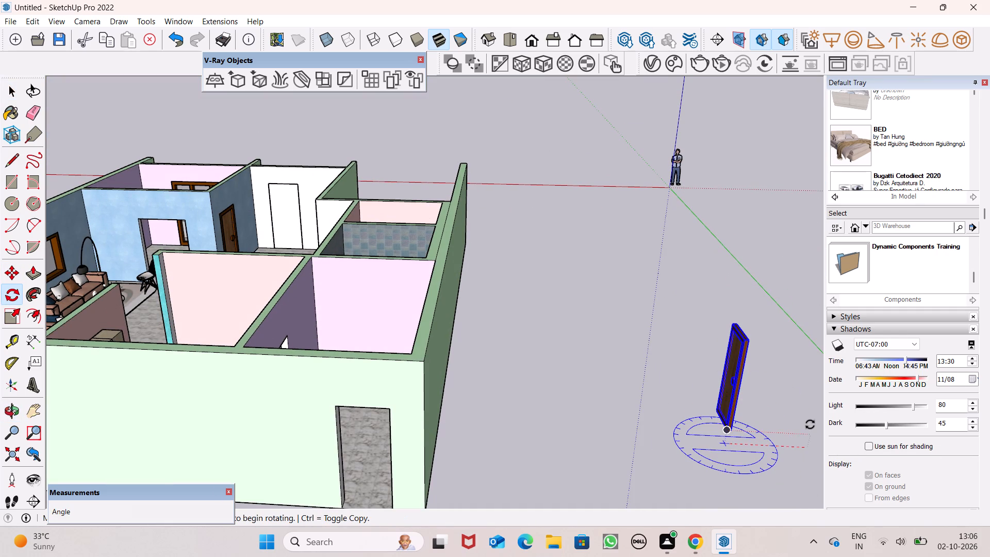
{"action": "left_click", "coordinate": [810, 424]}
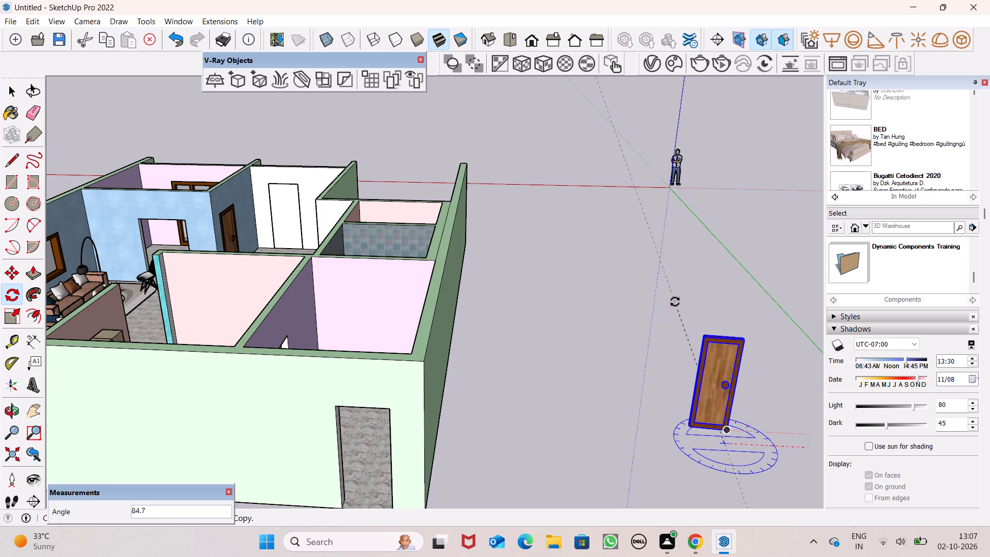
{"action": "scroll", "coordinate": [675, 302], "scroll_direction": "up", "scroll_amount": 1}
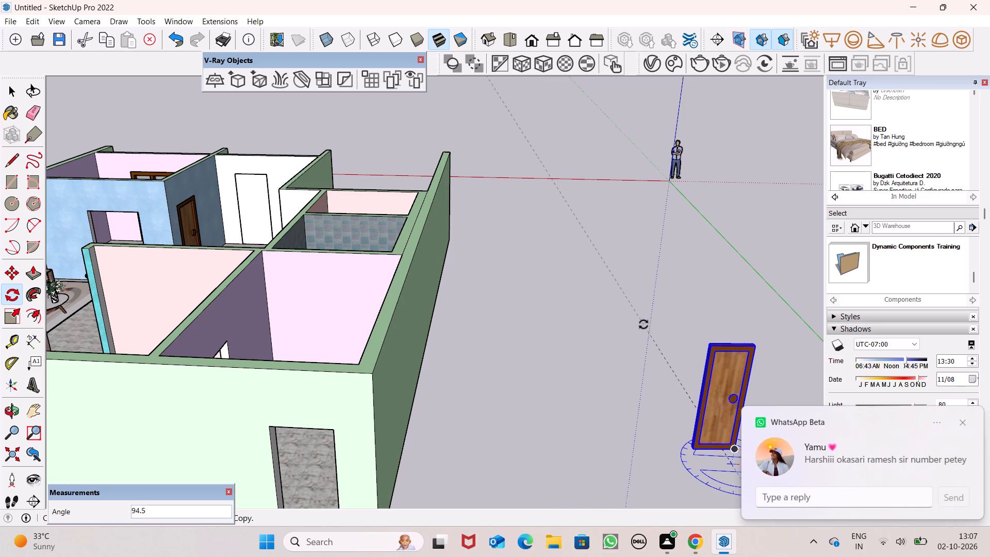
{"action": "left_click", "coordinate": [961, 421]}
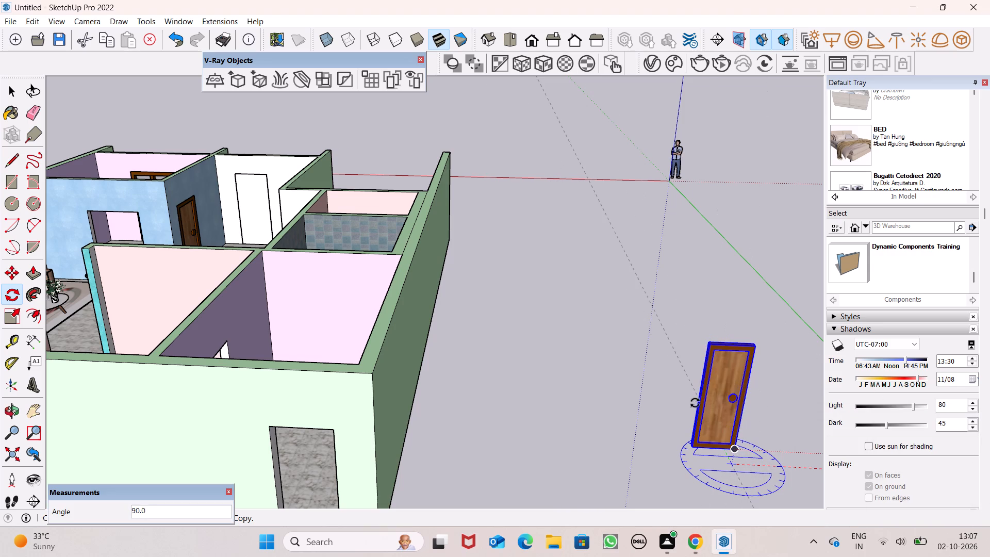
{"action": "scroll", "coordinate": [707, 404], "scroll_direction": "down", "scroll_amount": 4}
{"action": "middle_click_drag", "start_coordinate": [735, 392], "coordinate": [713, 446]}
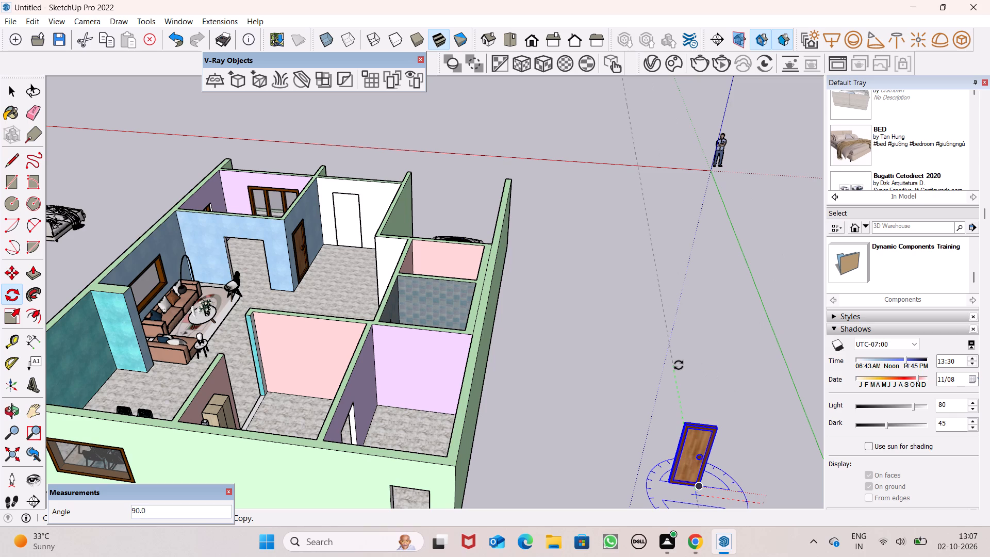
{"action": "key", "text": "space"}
Rotate the copied wooden door outside the house 90 degrees in the horizontal plane about its bottom corner.
{"action": "scroll", "coordinate": [687, 349], "scroll_direction": "down", "scroll_amount": 9}
{"action": "middle_click_drag", "start_coordinate": [717, 470], "coordinate": [739, 360]}
{"action": "scroll", "coordinate": [739, 360], "scroll_direction": "up", "scroll_amount": 16}
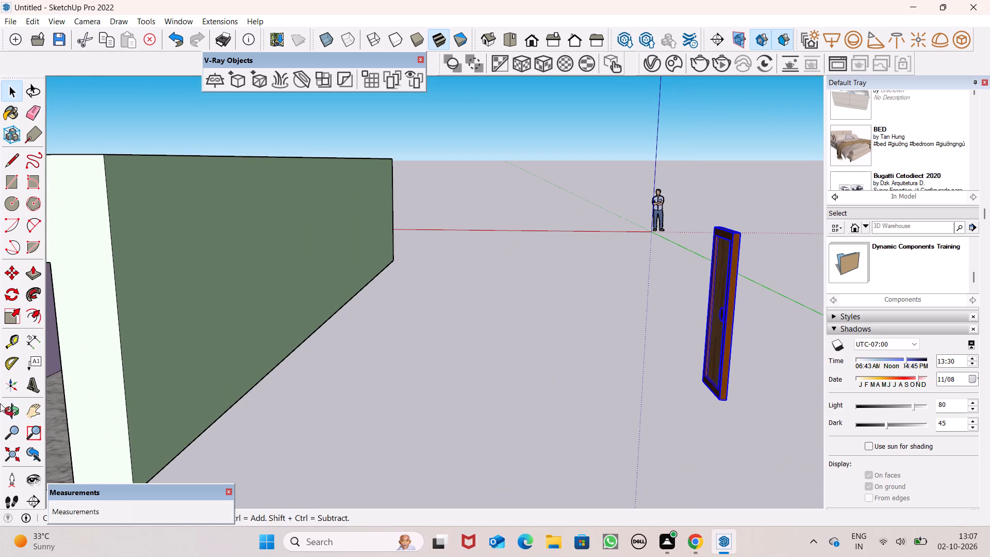
{"action": "left_click", "coordinate": [8, 292]}
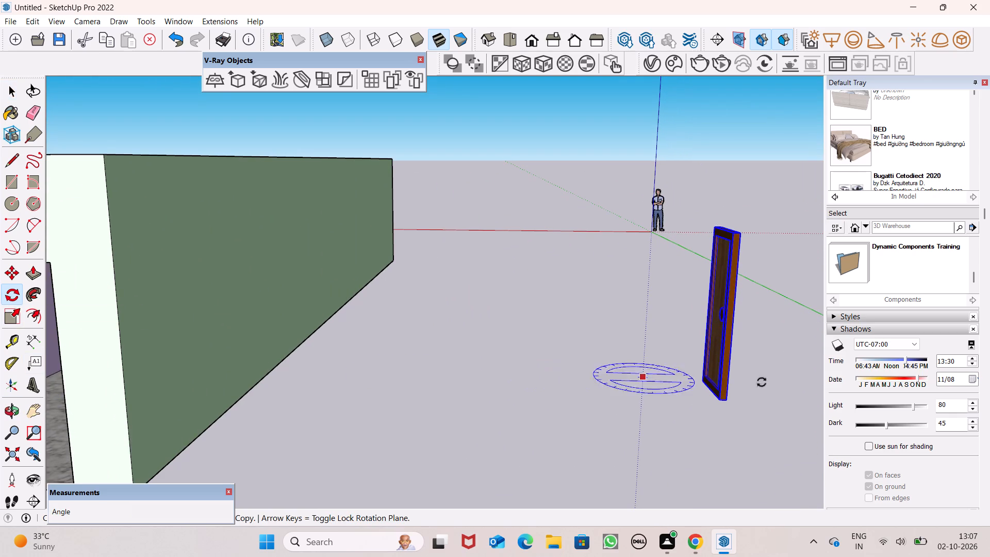
{"action": "left_click", "coordinate": [699, 389]}
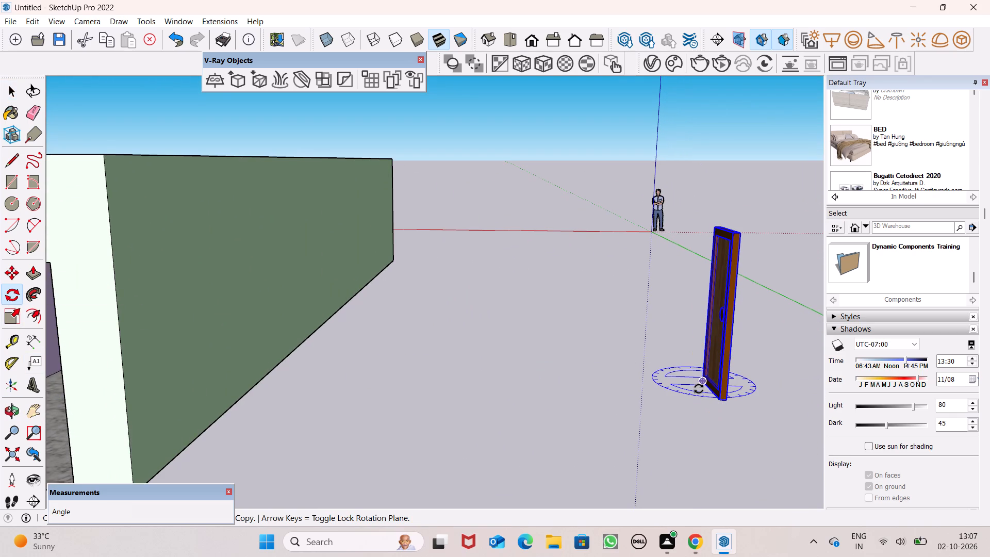
{"action": "left_click", "coordinate": [605, 377]}
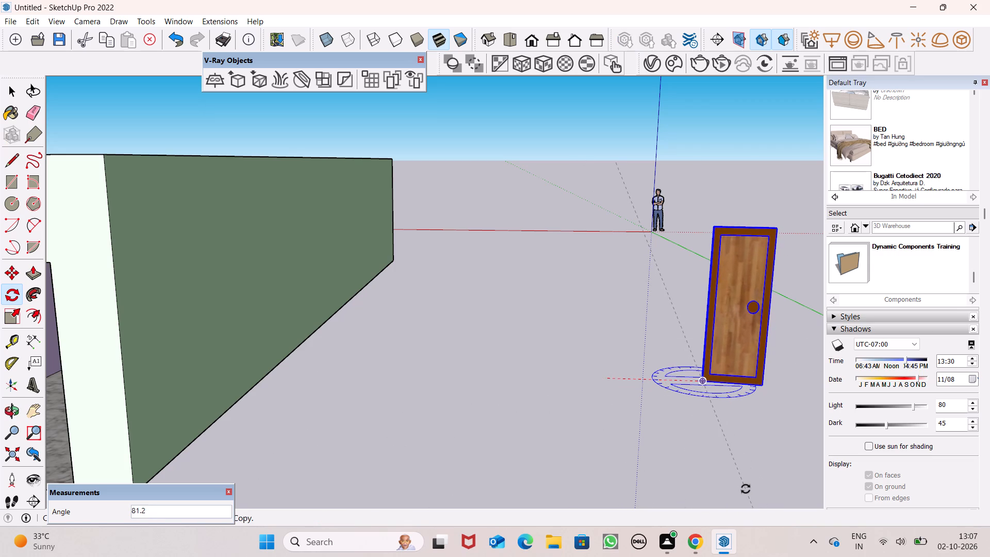
{"action": "scroll", "coordinate": [746, 490], "scroll_direction": "up", "scroll_amount": 8}
{"action": "scroll", "coordinate": [739, 475], "scroll_direction": "down", "scroll_amount": 6}
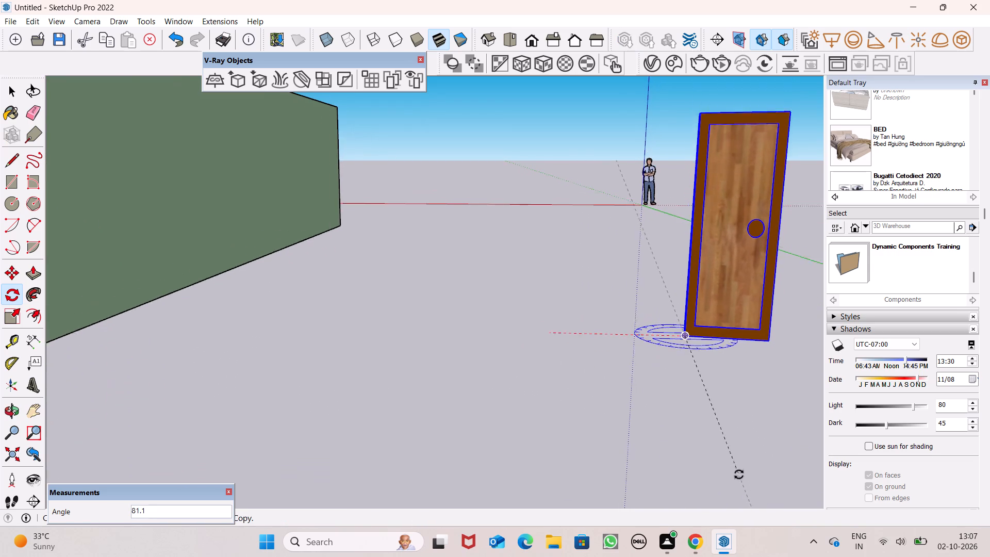
{"action": "scroll", "coordinate": [739, 474], "scroll_direction": "down", "scroll_amount": 4}
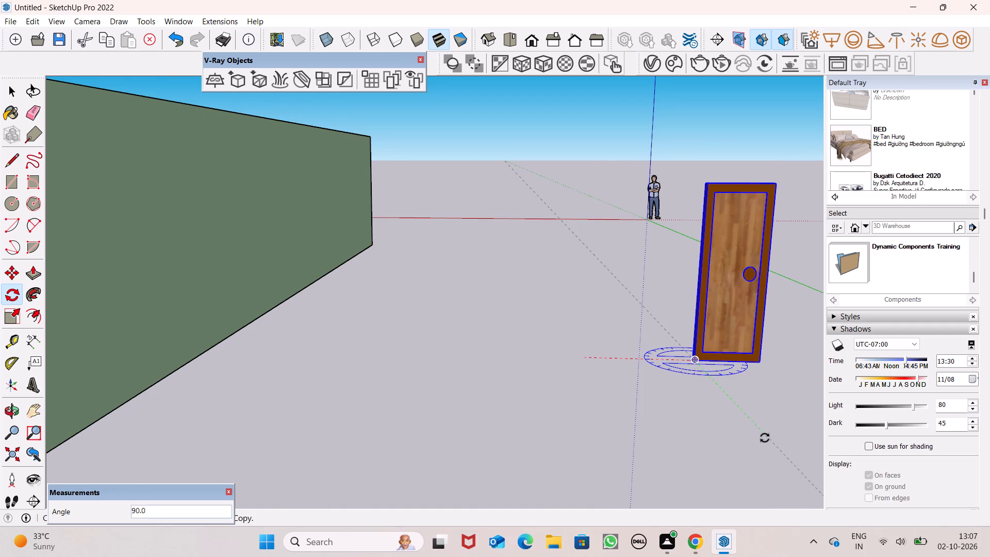
{"action": "left_click", "coordinate": [765, 438]}
{"action": "key", "text": "space"}
{"action": "key", "text": "space"}
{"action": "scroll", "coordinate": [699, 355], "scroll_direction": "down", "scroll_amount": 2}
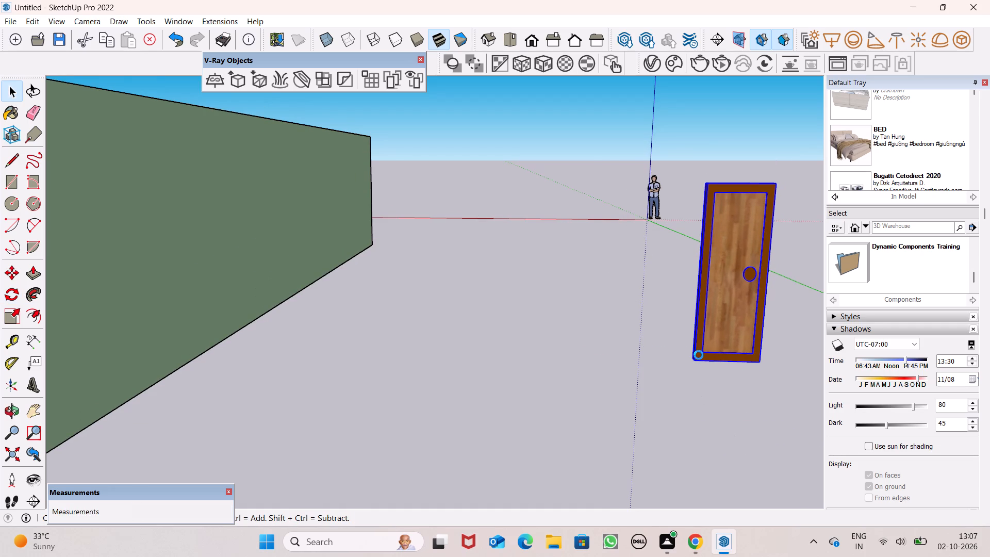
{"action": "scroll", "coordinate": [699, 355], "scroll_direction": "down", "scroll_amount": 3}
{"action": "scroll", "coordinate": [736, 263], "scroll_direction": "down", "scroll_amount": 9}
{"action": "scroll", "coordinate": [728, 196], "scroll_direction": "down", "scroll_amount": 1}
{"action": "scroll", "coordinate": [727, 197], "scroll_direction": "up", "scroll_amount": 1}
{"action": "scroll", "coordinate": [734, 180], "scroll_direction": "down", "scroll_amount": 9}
Move the rotated wooden door from outside the house into the doorway near the corner of the exterior wall.
{"action": "scroll", "coordinate": [746, 165], "scroll_direction": "down", "scroll_amount": 5}
{"action": "scroll", "coordinate": [762, 208], "scroll_direction": "down", "scroll_amount": 2}
{"action": "scroll", "coordinate": [685, 319], "scroll_direction": "down", "scroll_amount": 12}
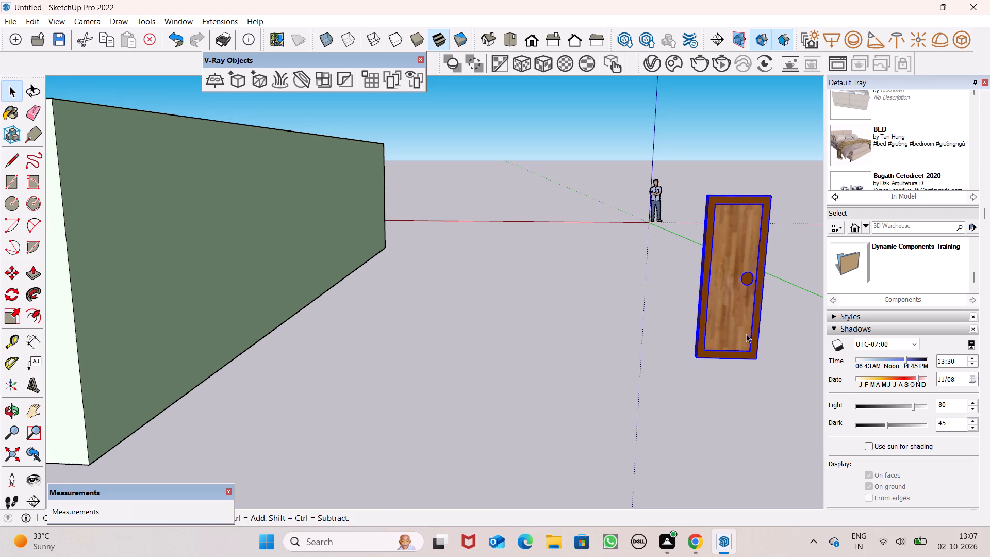
{"action": "scroll", "coordinate": [758, 337], "scroll_direction": "down", "scroll_amount": 18}
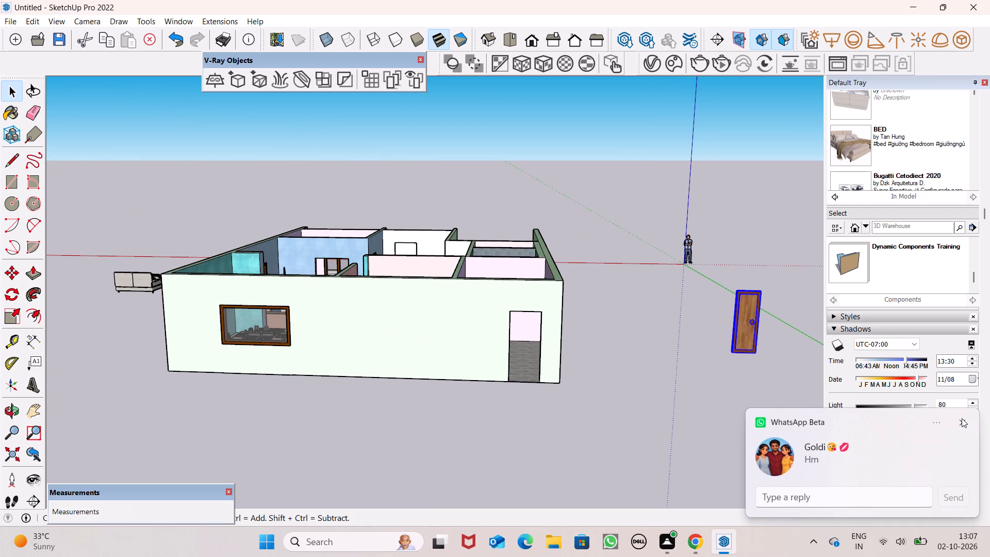
{"action": "left_click", "coordinate": [968, 418]}
{"action": "key", "text": "m"}
{"action": "key", "text": "Return"}
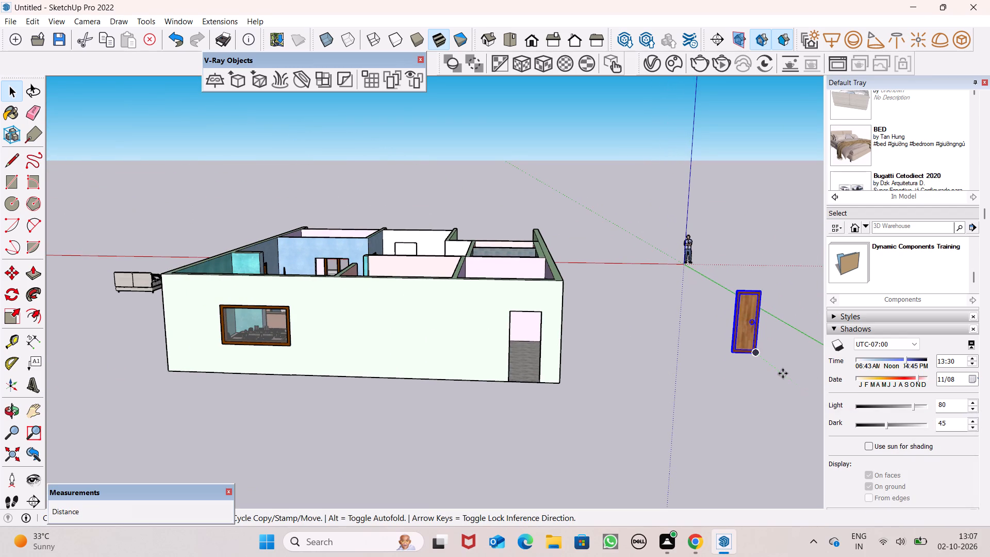
{"action": "left_click_drag", "start_coordinate": [758, 354], "coordinate": [531, 381]}
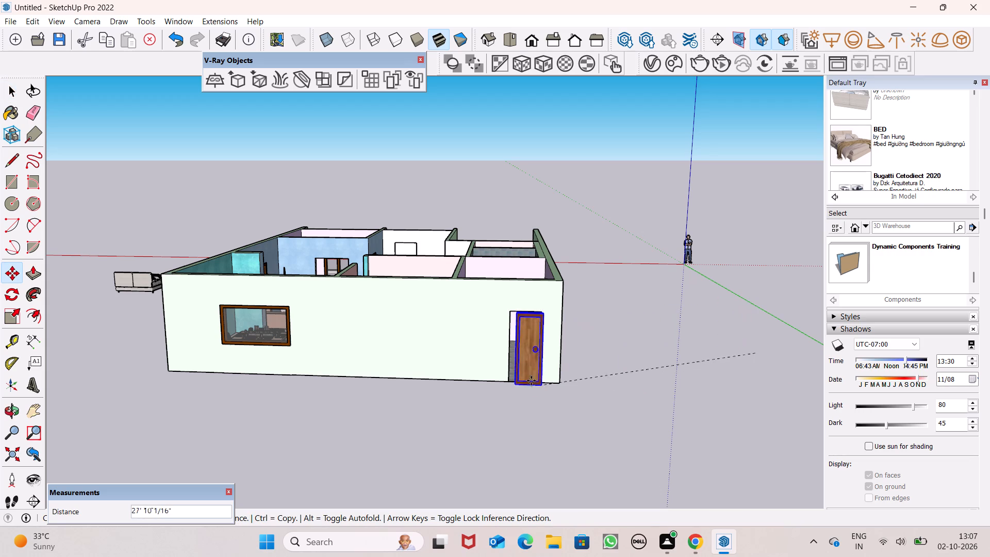
{"action": "left_click_drag", "start_coordinate": [531, 381], "coordinate": [534, 384]}
{"action": "left_click", "coordinate": [534, 384]}
{"action": "scroll", "coordinate": [514, 310], "scroll_direction": "up", "scroll_amount": 4}
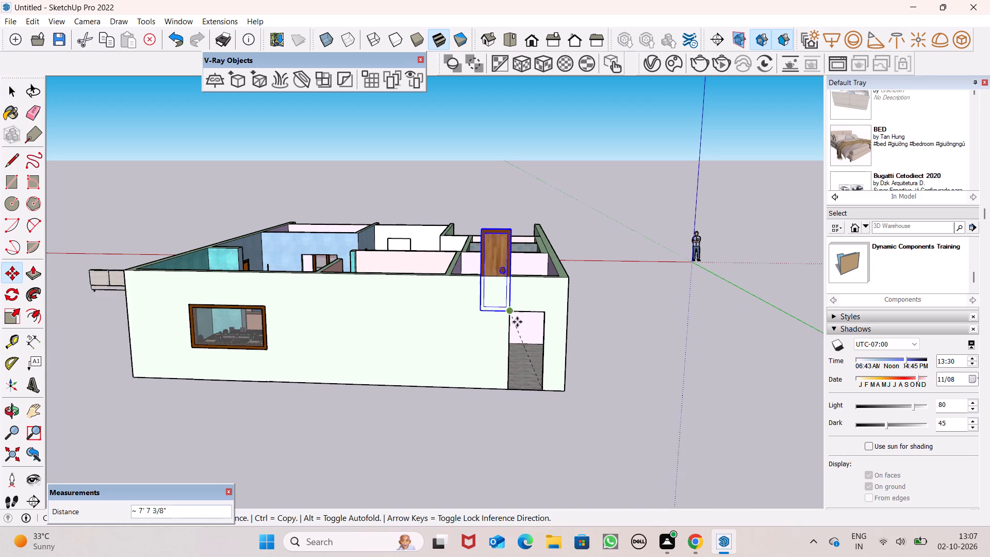
{"action": "scroll", "coordinate": [545, 389], "scroll_direction": "up", "scroll_amount": 17}
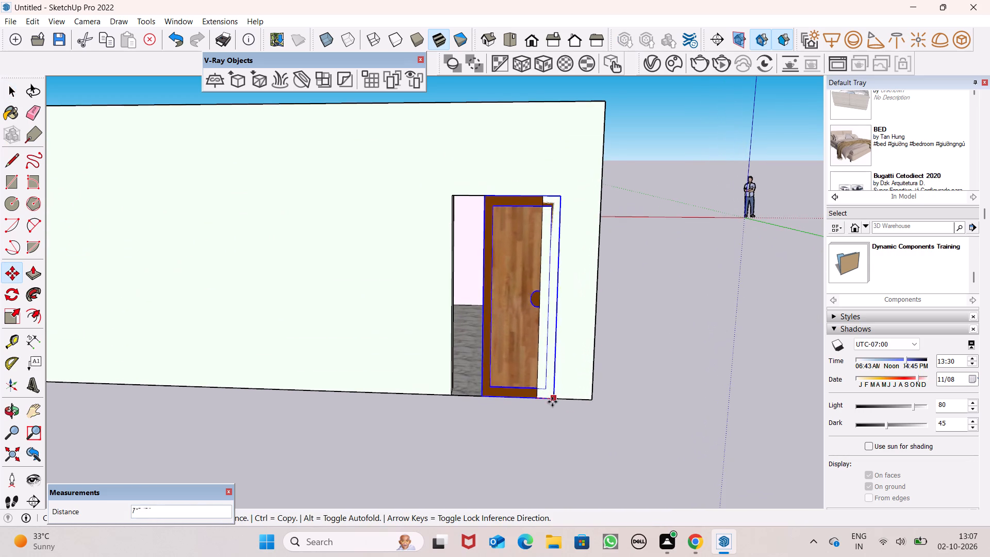
{"action": "left_click", "coordinate": [539, 401]}
{"action": "key", "text": "space"}
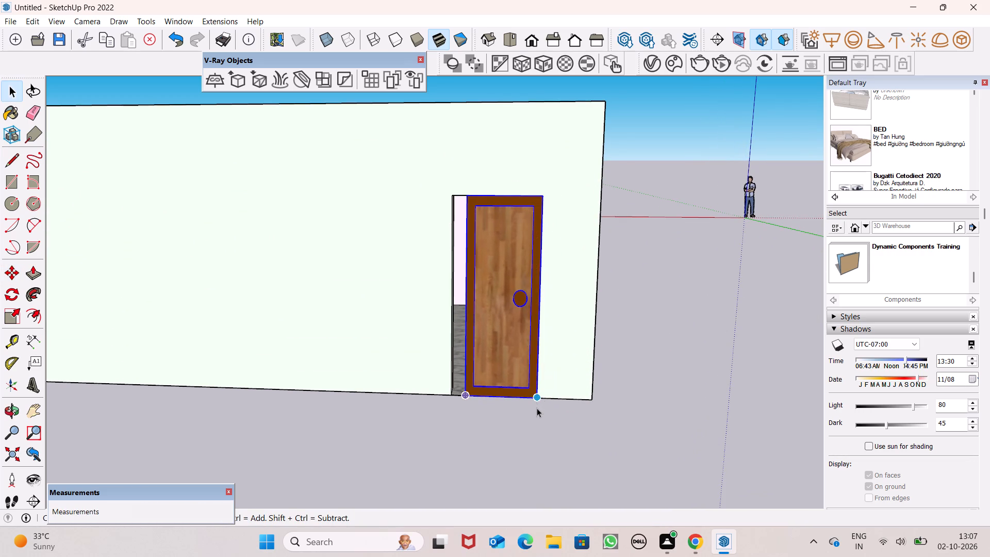
Stretch the wooden door along the red axis to the open side of the exterior doorway so it spans the opening.
{"action": "scroll", "coordinate": [475, 318], "scroll_direction": "up", "scroll_amount": 8}
{"action": "middle_click_drag", "start_coordinate": [515, 312], "coordinate": [663, 409]}
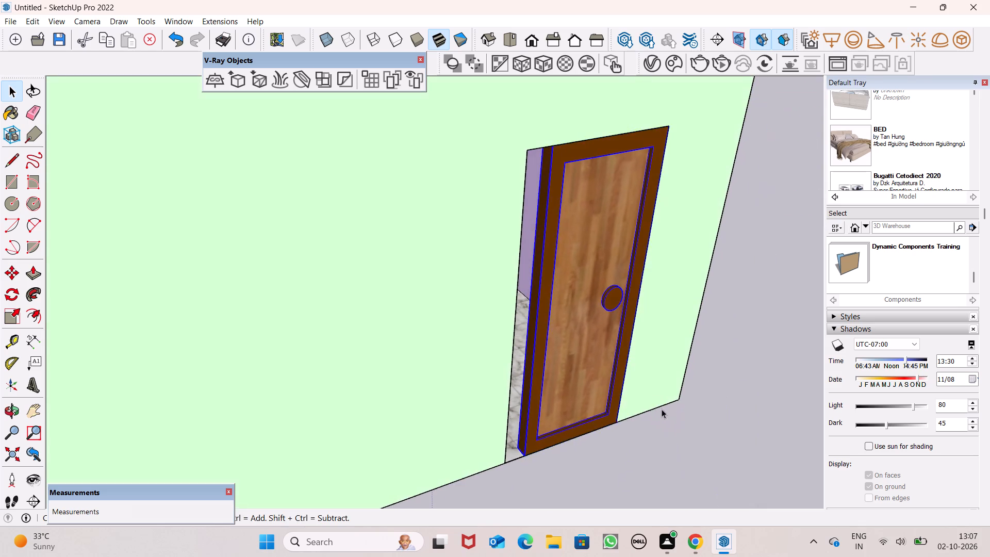
{"action": "left_click", "coordinate": [607, 364]}
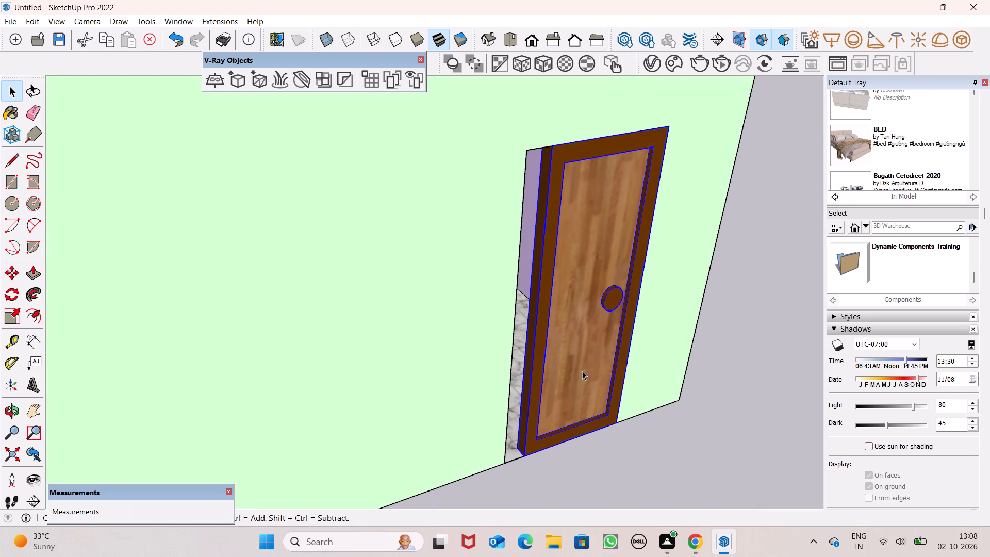
{"action": "left_click", "coordinate": [11, 314]}
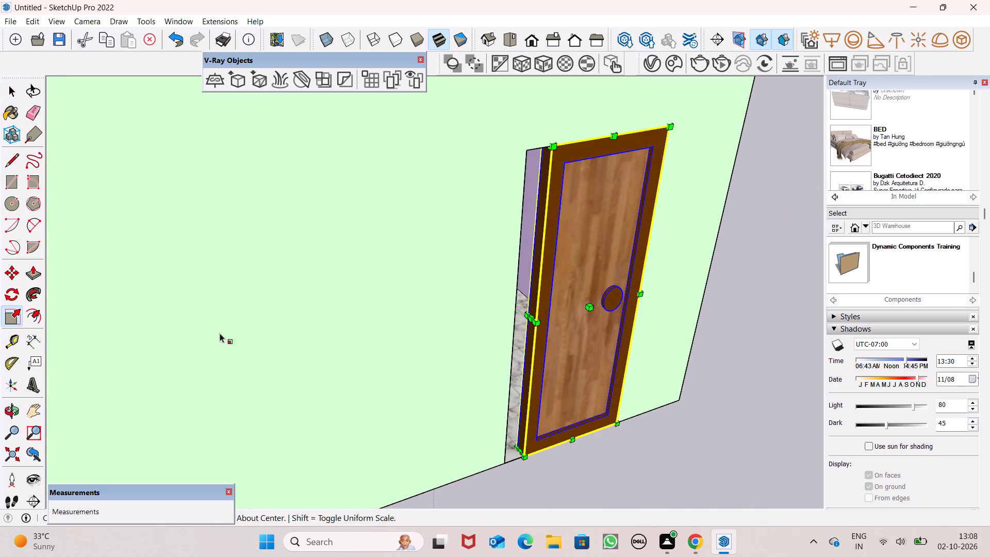
{"action": "scroll", "coordinate": [530, 328], "scroll_direction": "up", "scroll_amount": 6}
{"action": "left_click_drag", "start_coordinate": [531, 309], "coordinate": [509, 309]}
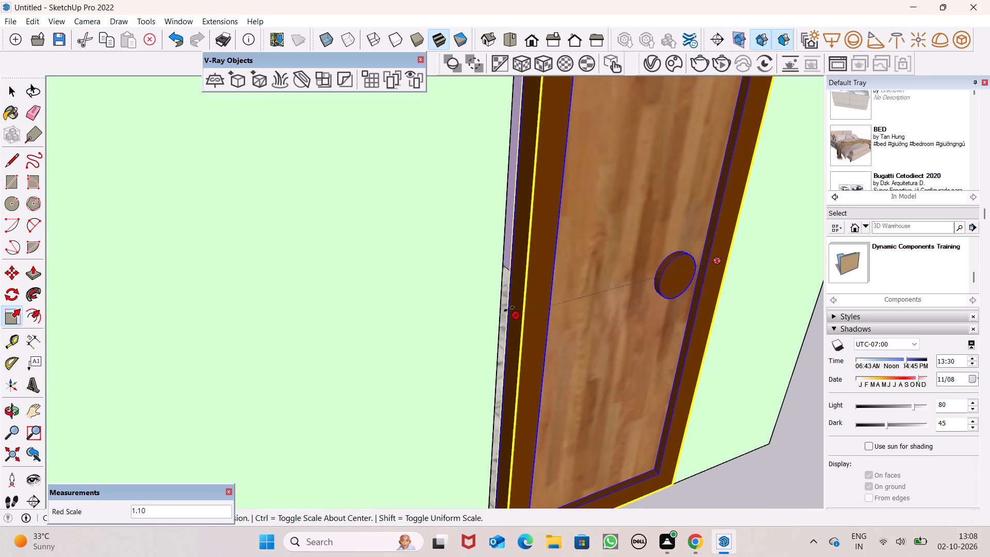
{"action": "left_click_drag", "start_coordinate": [509, 309], "coordinate": [503, 309]}
{"action": "scroll", "coordinate": [643, 293], "scroll_direction": "down", "scroll_amount": 16}
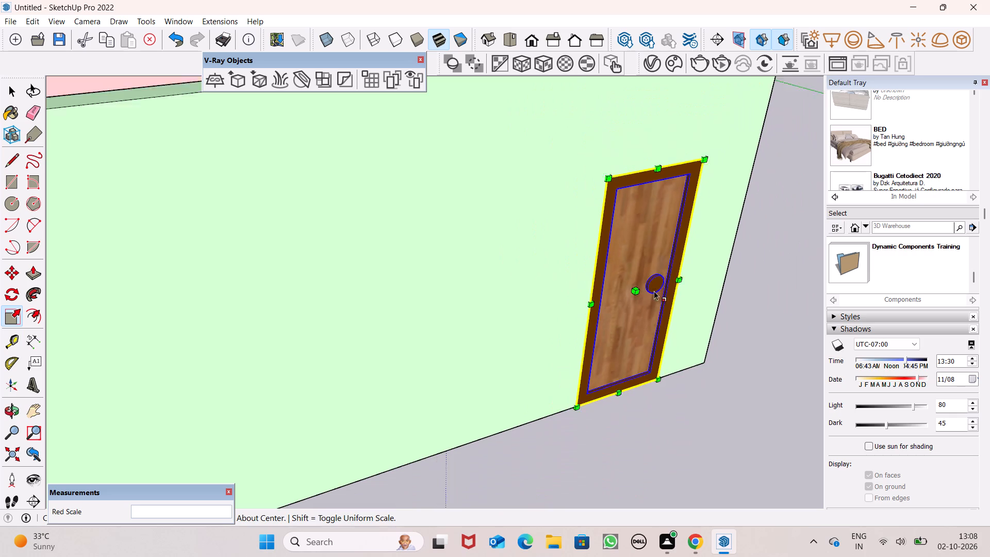
{"action": "middle_click_drag", "start_coordinate": [704, 357], "coordinate": [548, 307]}
{"action": "scroll", "coordinate": [560, 333], "scroll_direction": "down", "scroll_amount": 2}
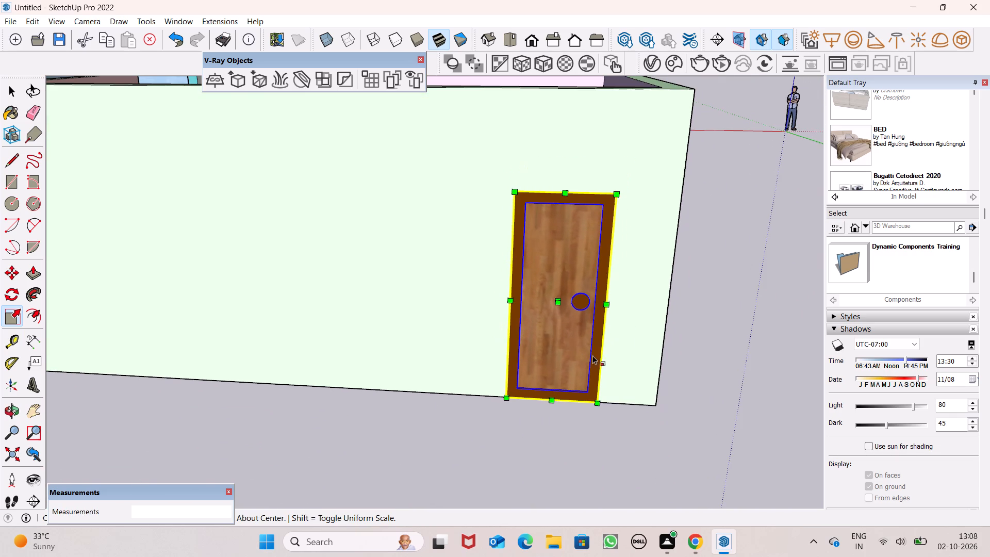
{"action": "key", "text": "space"}
{"action": "left_click", "coordinate": [727, 382]}
Examine the fitted exterior door and the room doorways from several angles around the house.
{"action": "scroll", "coordinate": [672, 256], "scroll_direction": "down", "scroll_amount": 14}
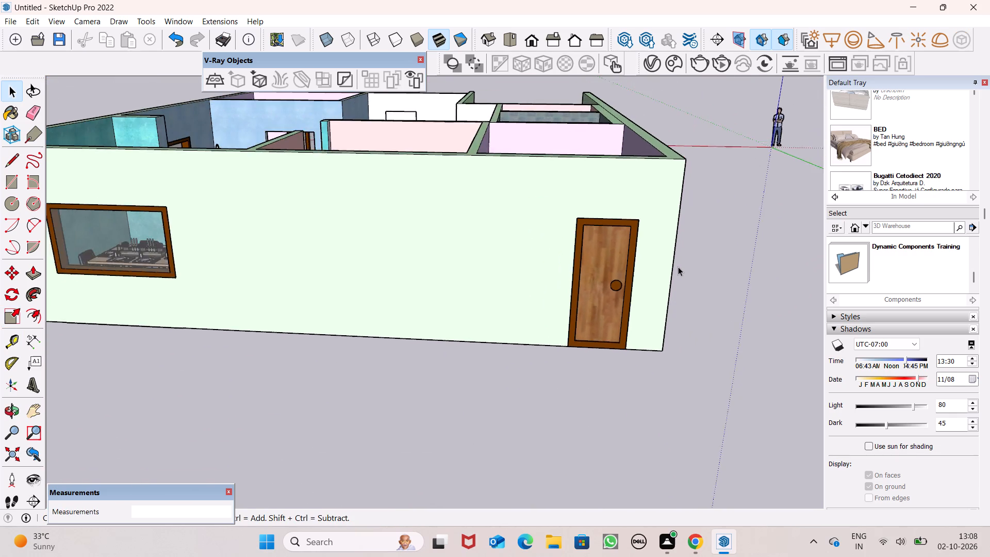
{"action": "scroll", "coordinate": [679, 271], "scroll_direction": "down", "scroll_amount": 4}
{"action": "middle_click_drag", "start_coordinate": [656, 247], "coordinate": [650, 287]}
{"action": "scroll", "coordinate": [655, 272], "scroll_direction": "down", "scroll_amount": 13}
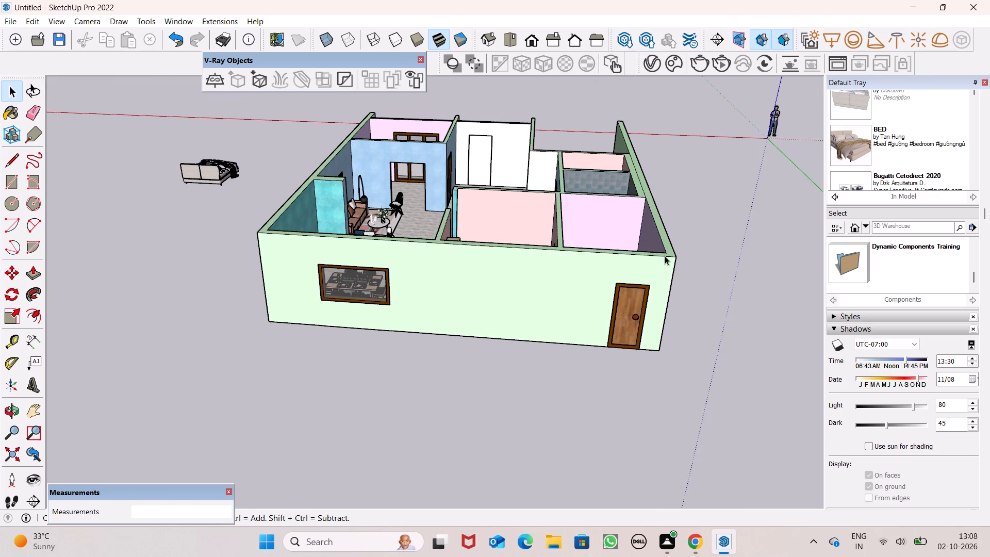
{"action": "scroll", "coordinate": [665, 256], "scroll_direction": "down", "scroll_amount": 13}
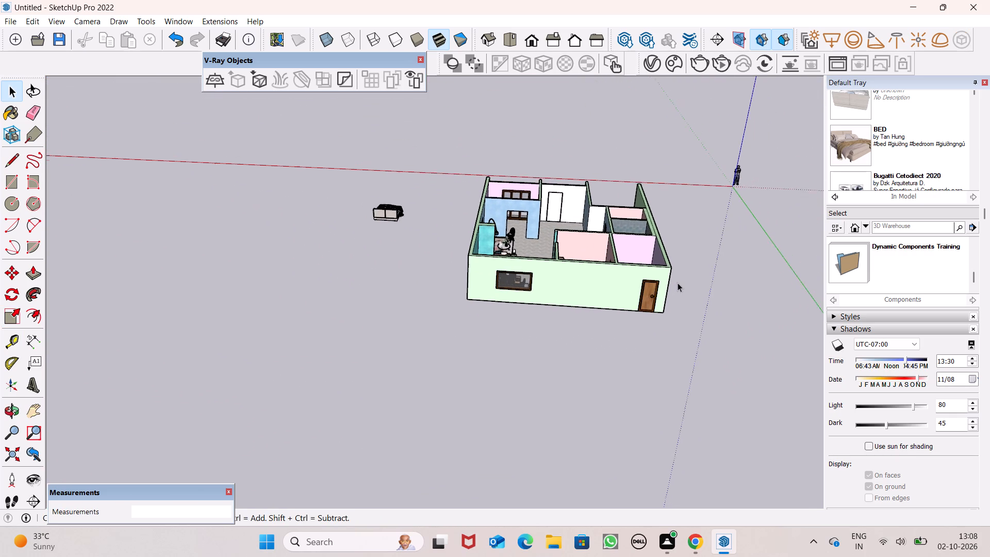
{"action": "middle_click_drag", "start_coordinate": [678, 283], "coordinate": [459, 308]}
{"action": "scroll", "coordinate": [572, 391], "scroll_direction": "up", "scroll_amount": 2}
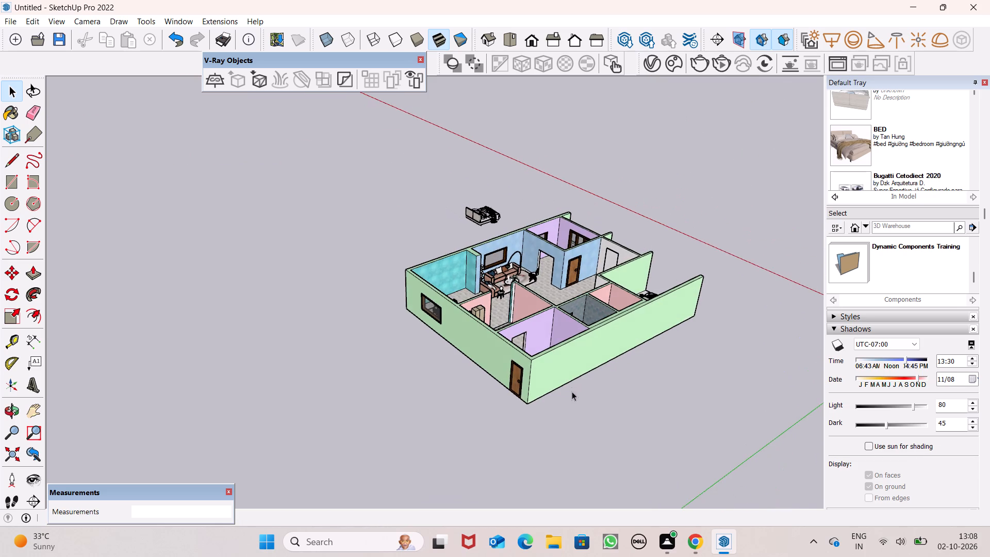
{"action": "scroll", "coordinate": [572, 391], "scroll_direction": "up", "scroll_amount": 6}
{"action": "scroll", "coordinate": [491, 343], "scroll_direction": "up", "scroll_amount": 9}
{"action": "scroll", "coordinate": [470, 379], "scroll_direction": "up", "scroll_amount": 9}
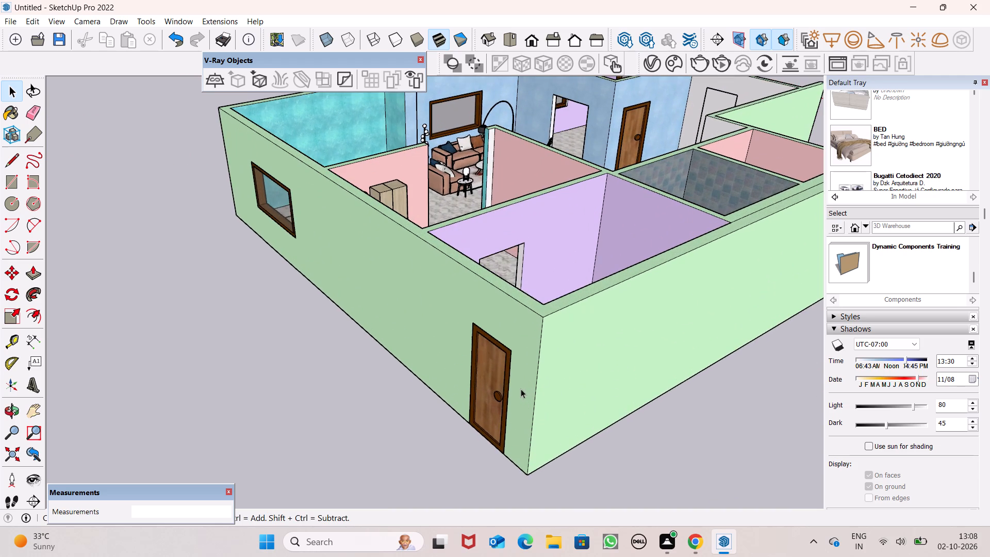
{"action": "scroll", "coordinate": [510, 382], "scroll_direction": "up", "scroll_amount": 7}
{"action": "scroll", "coordinate": [503, 374], "scroll_direction": "down", "scroll_amount": 13}
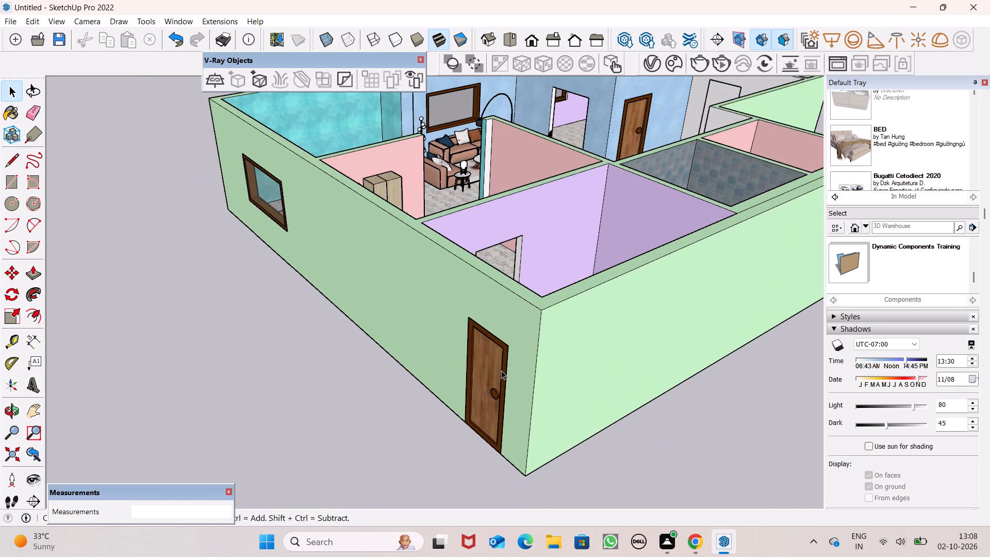
{"action": "scroll", "coordinate": [501, 370], "scroll_direction": "down", "scroll_amount": 4}
{"action": "middle_click_drag", "start_coordinate": [538, 399], "coordinate": [403, 492]}
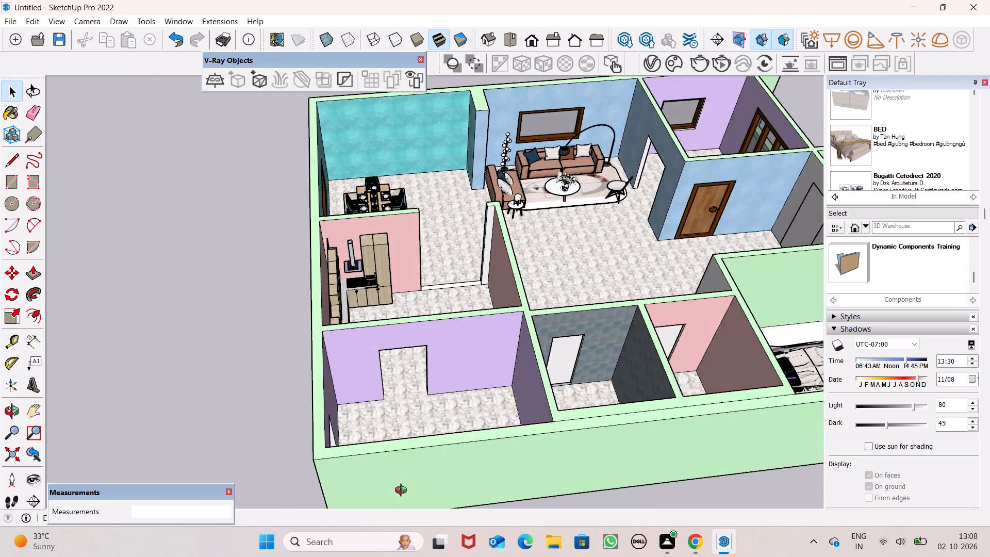
{"action": "middle_click_drag", "start_coordinate": [403, 492], "coordinate": [354, 483]}
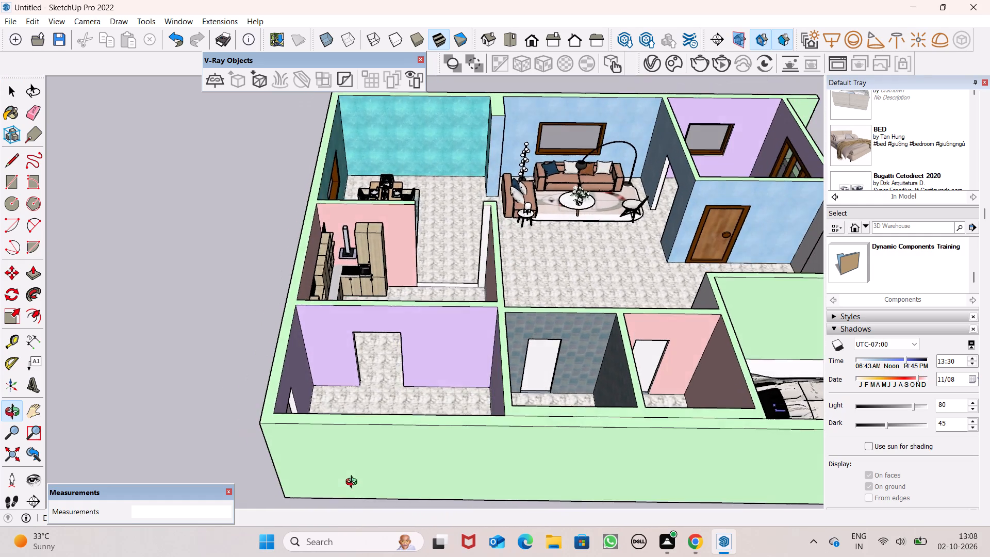
{"action": "middle_click_drag", "start_coordinate": [354, 483], "coordinate": [719, 471]}
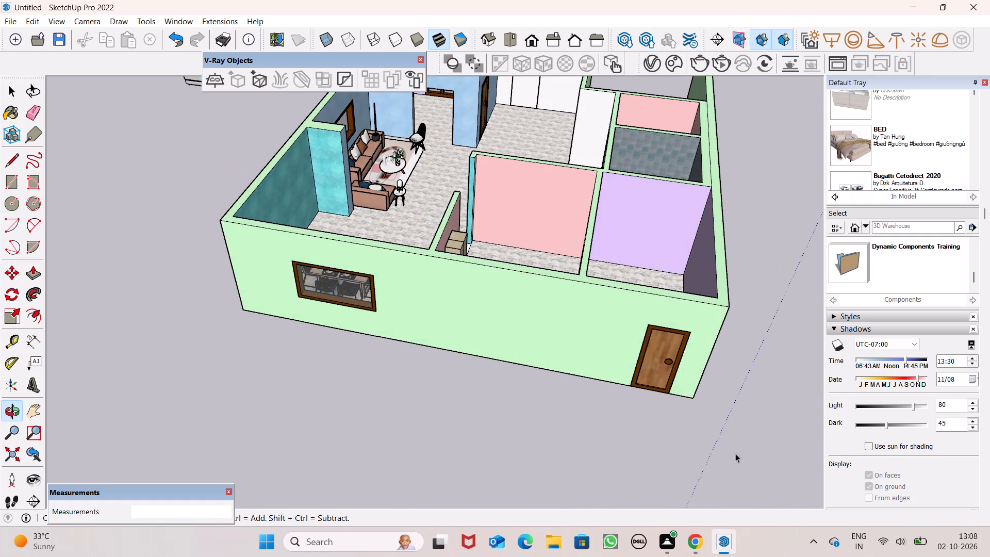
{"action": "scroll", "coordinate": [564, 241], "scroll_direction": "down", "scroll_amount": 7}
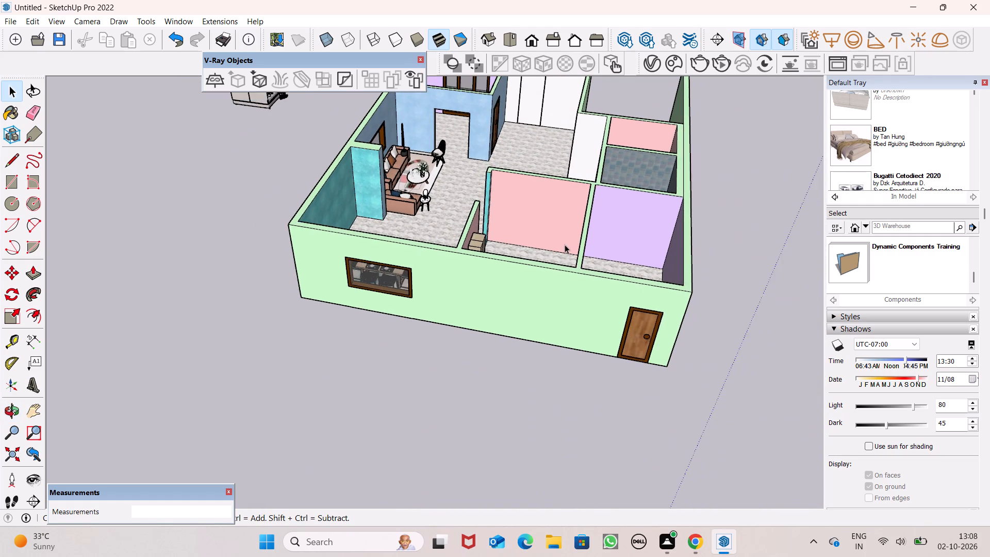
{"action": "scroll", "coordinate": [566, 259], "scroll_direction": "down", "scroll_amount": 7}
{"action": "scroll", "coordinate": [613, 297], "scroll_direction": "down", "scroll_amount": 7}
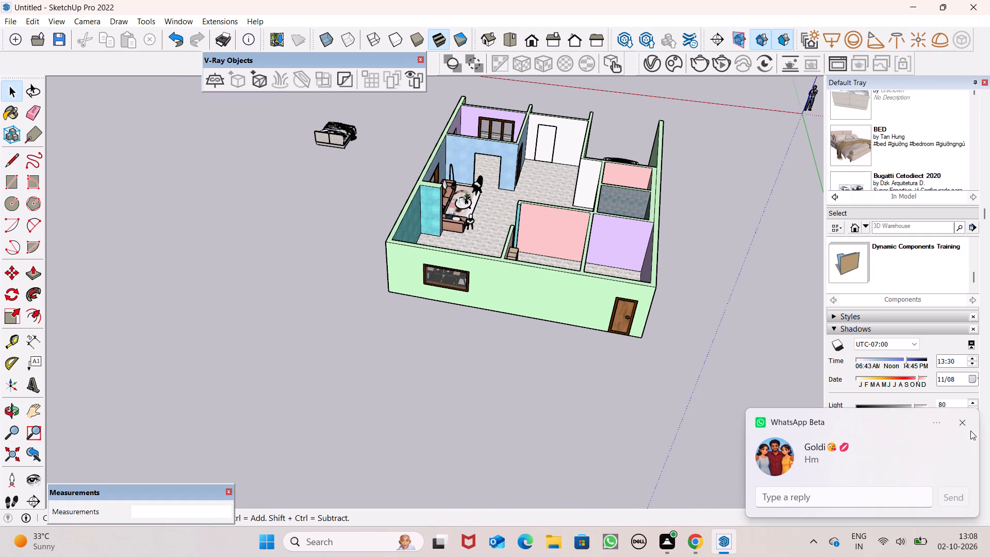
{"action": "left_click", "coordinate": [964, 423]}
{"action": "scroll", "coordinate": [474, 308], "scroll_direction": "down", "scroll_amount": 8}
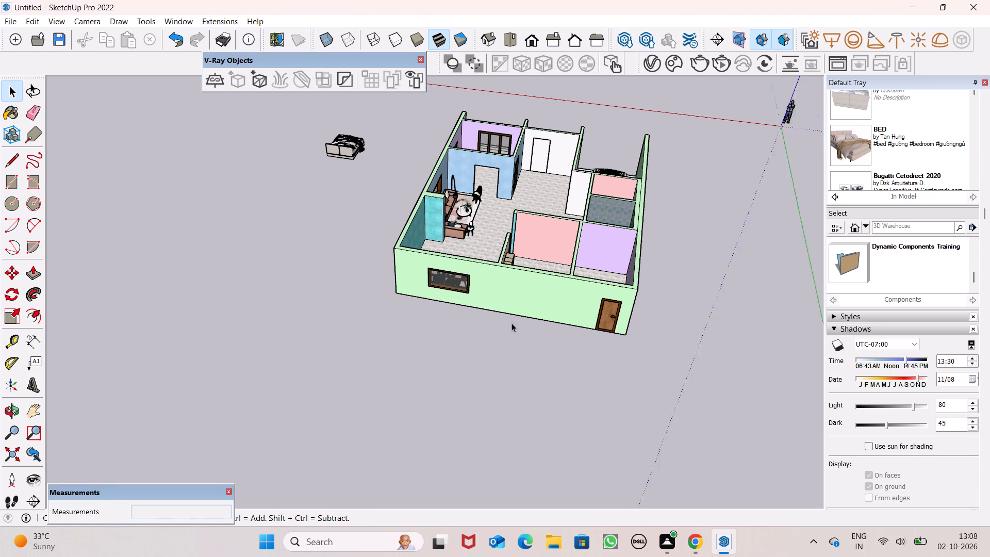
Copy the wooden door nearest the kitchen from the blue wall to a spot in front of the open doorway in the pink kitchen wall.
{"action": "middle_click_drag", "start_coordinate": [545, 349], "coordinate": [956, 365]}
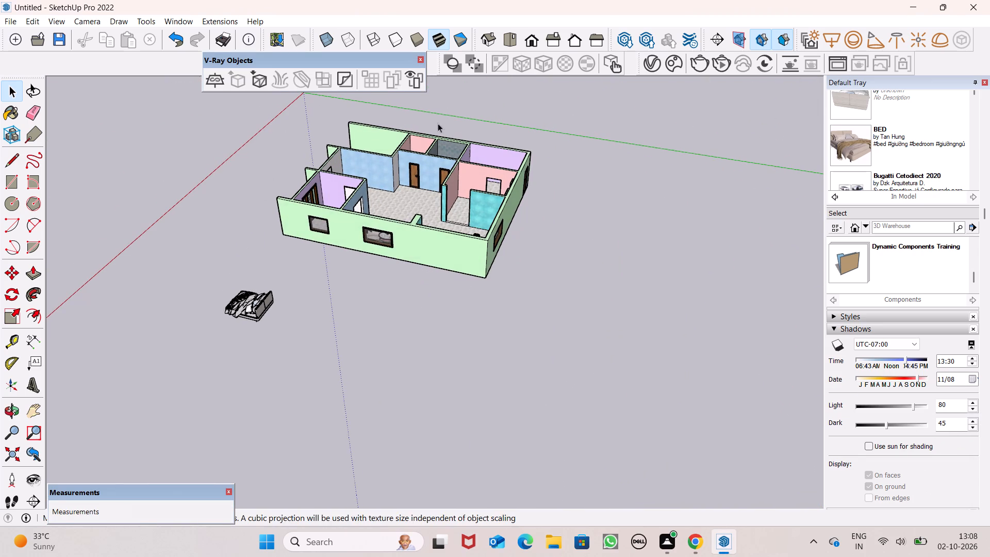
{"action": "scroll", "coordinate": [515, 109], "scroll_direction": "up", "scroll_amount": 8}
{"action": "scroll", "coordinate": [485, 162], "scroll_direction": "up", "scroll_amount": 8}
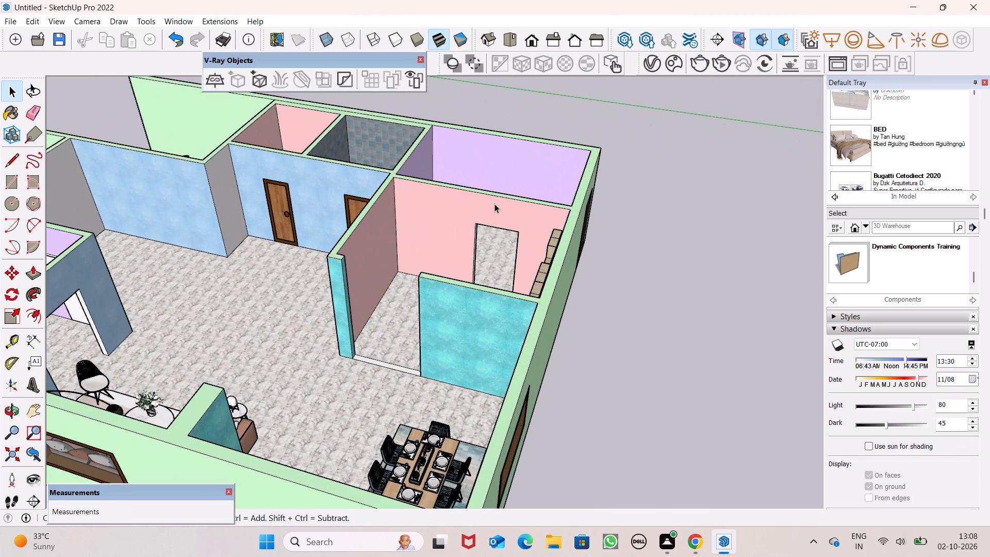
{"action": "middle_click_drag", "start_coordinate": [503, 209], "coordinate": [659, 221]}
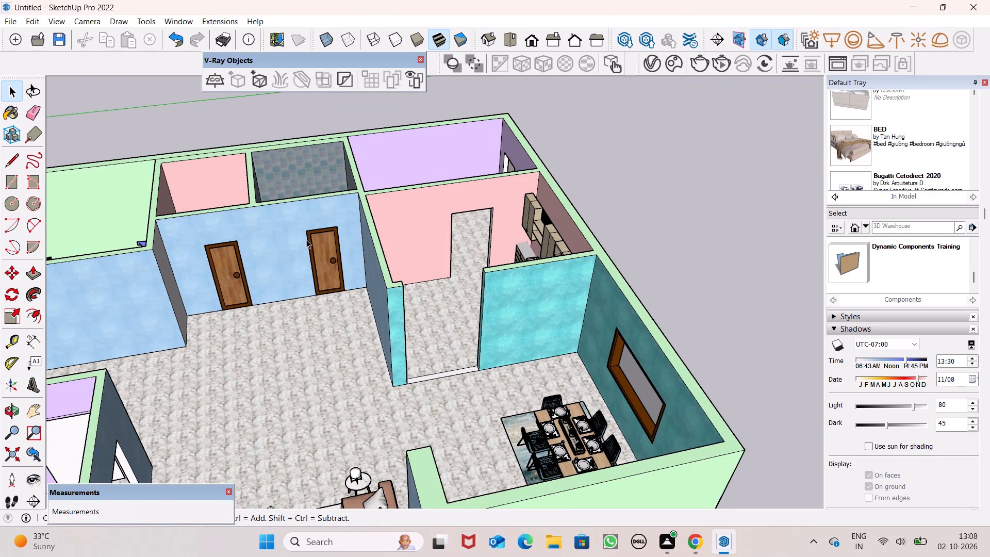
{"action": "scroll", "coordinate": [488, 268], "scroll_direction": "up", "scroll_amount": 8}
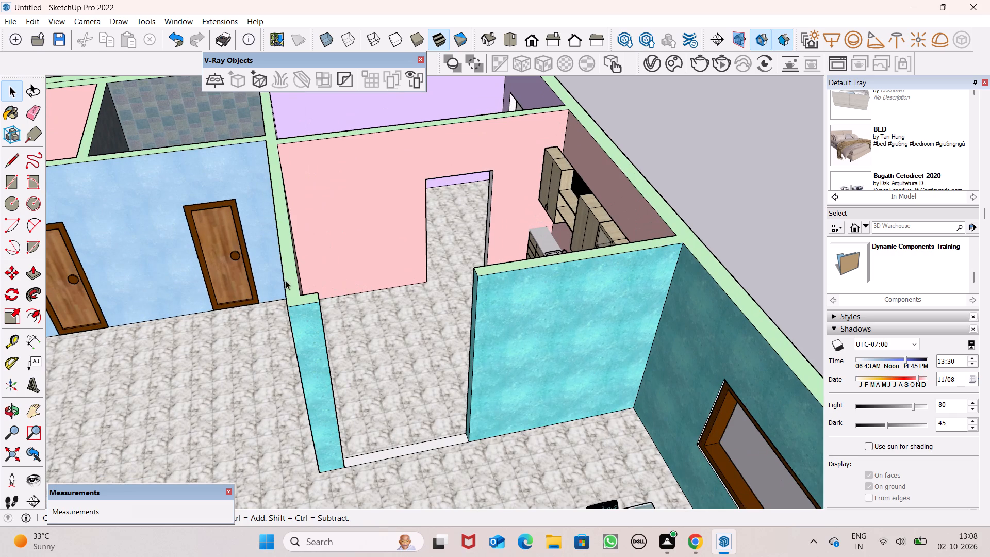
{"action": "left_click", "coordinate": [230, 283]}
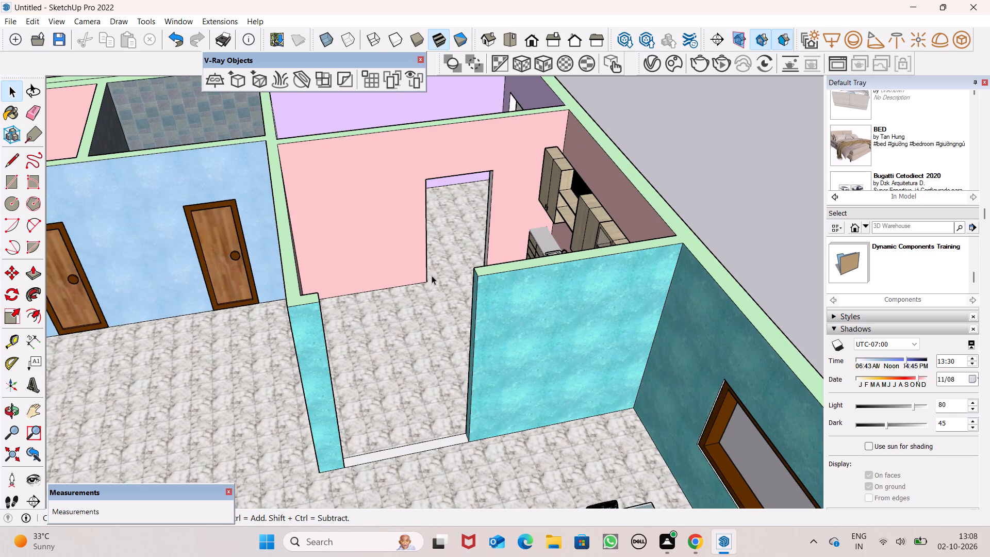
{"action": "key", "text": "m"}
{"action": "key", "text": "Return"}
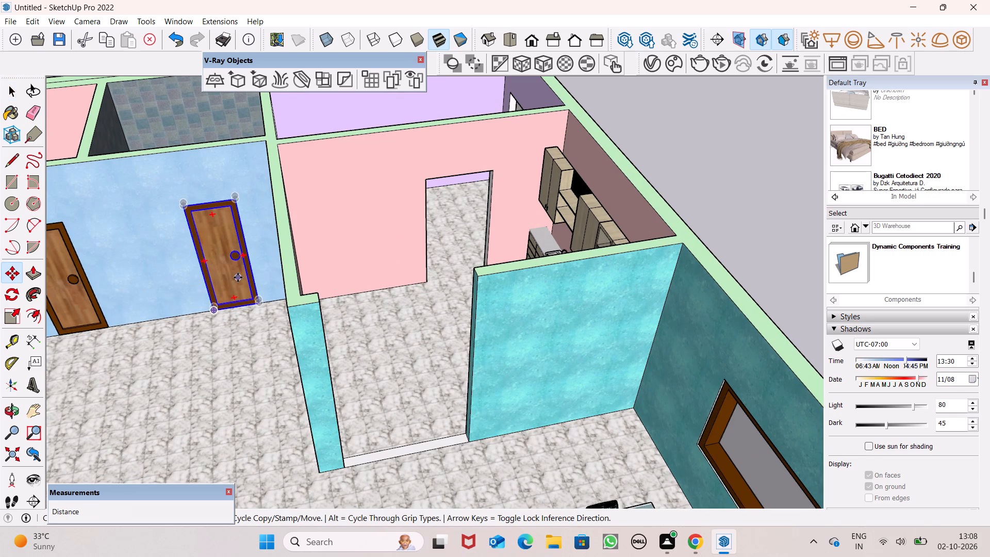
{"action": "left_click_drag", "start_coordinate": [238, 277], "coordinate": [483, 268]}
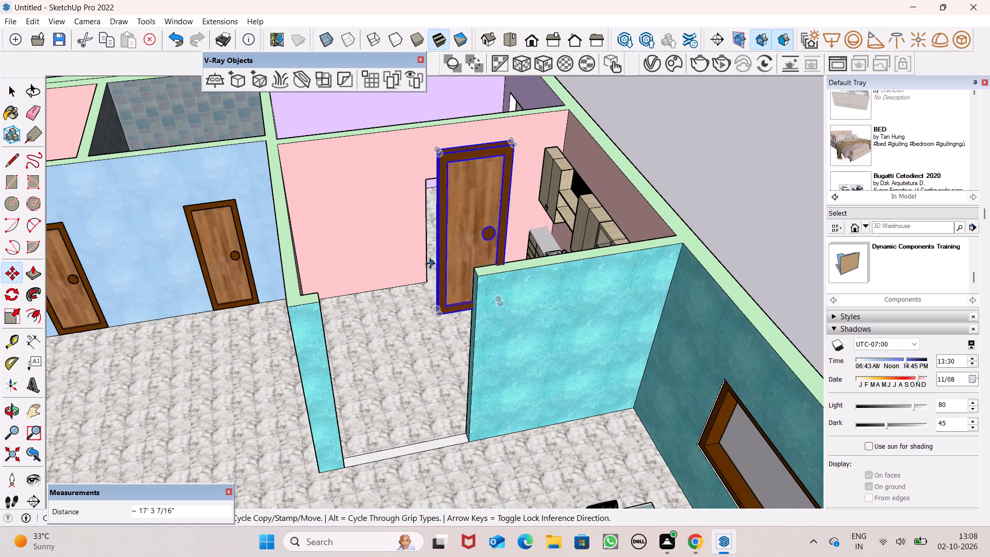
Move the copied wooden door by its bottom corner onto the floor corner of the open doorway in the pink kitchen wall.
{"action": "scroll", "coordinate": [427, 264], "scroll_direction": "up", "scroll_amount": 8}
{"action": "middle_click_drag", "start_coordinate": [443, 306], "coordinate": [547, 270]}
{"action": "scroll", "coordinate": [591, 265], "scroll_direction": "down", "scroll_amount": 1}
{"action": "scroll", "coordinate": [590, 266], "scroll_direction": "up", "scroll_amount": 1}
{"action": "scroll", "coordinate": [590, 266], "scroll_direction": "down", "scroll_amount": 2}
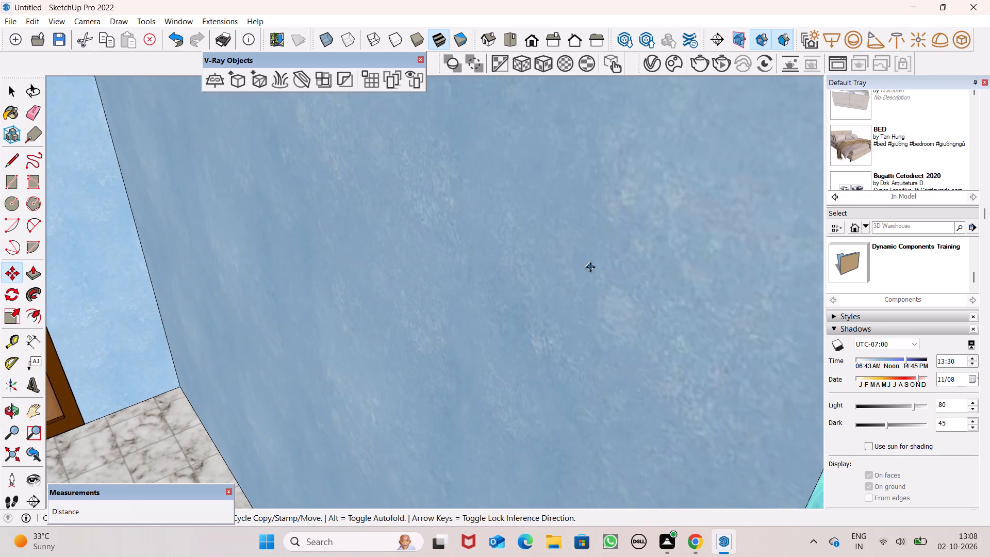
{"action": "scroll", "coordinate": [590, 267], "scroll_direction": "down", "scroll_amount": 3}
{"action": "scroll", "coordinate": [630, 236], "scroll_direction": "down", "scroll_amount": 10}
{"action": "scroll", "coordinate": [625, 240], "scroll_direction": "up", "scroll_amount": 1}
{"action": "scroll", "coordinate": [625, 240], "scroll_direction": "down", "scroll_amount": 19}
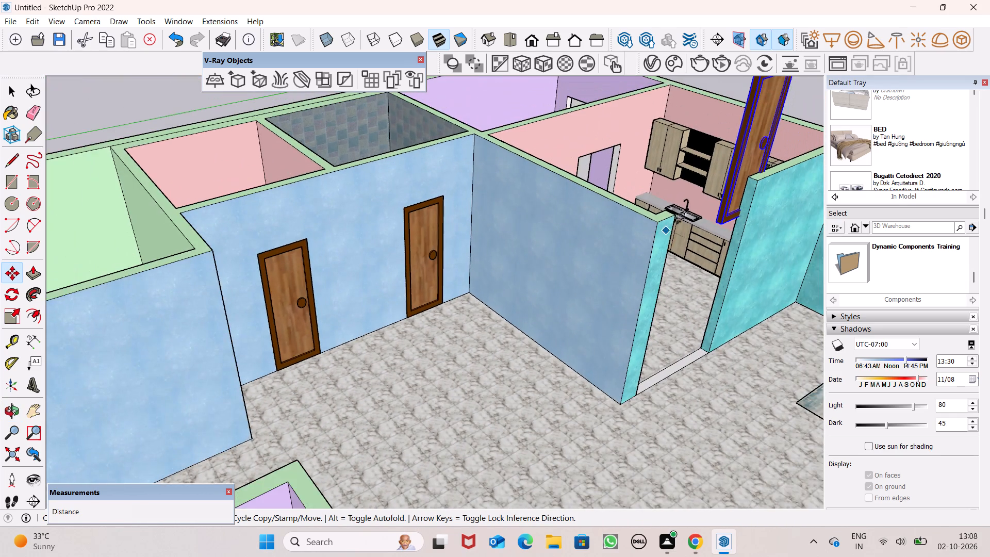
{"action": "scroll", "coordinate": [682, 208], "scroll_direction": "up", "scroll_amount": 1}
{"action": "middle_click_drag", "start_coordinate": [682, 208], "coordinate": [687, 269]}
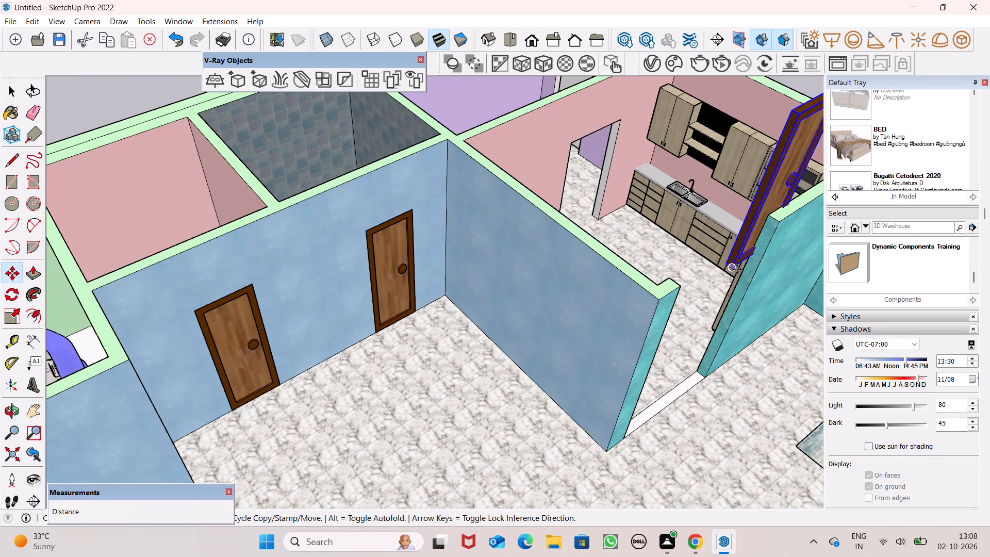
{"action": "left_click_drag", "start_coordinate": [735, 269], "coordinate": [574, 228]}
{"action": "left_click", "coordinate": [574, 228]}
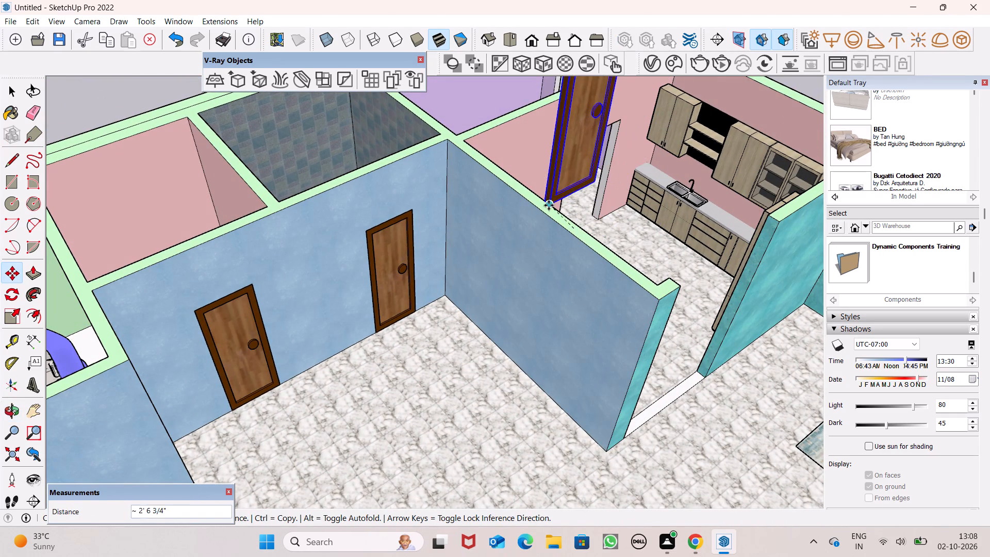
{"action": "scroll", "coordinate": [548, 205], "scroll_direction": "up", "scroll_amount": 10}
{"action": "scroll", "coordinate": [600, 206], "scroll_direction": "up", "scroll_amount": 6}
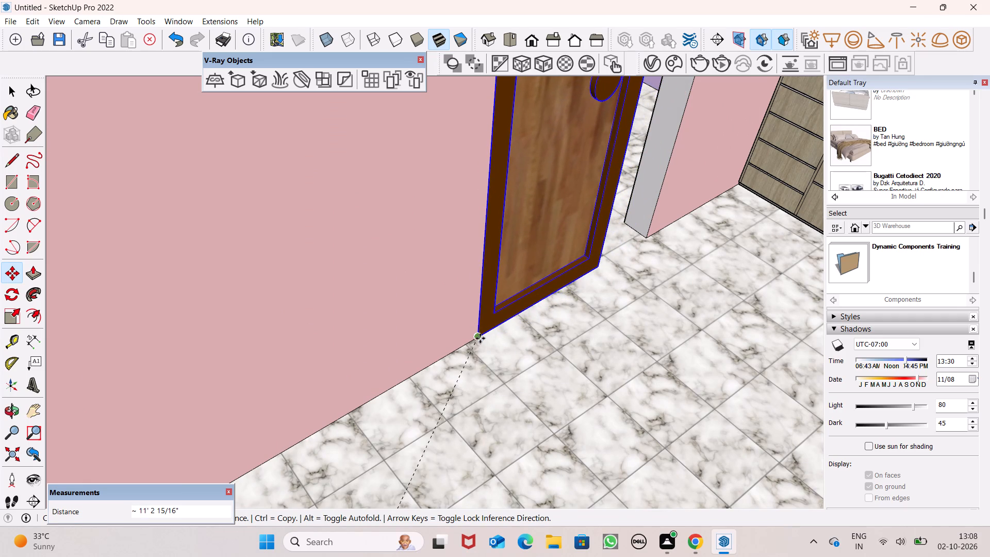
{"action": "left_click", "coordinate": [480, 338]}
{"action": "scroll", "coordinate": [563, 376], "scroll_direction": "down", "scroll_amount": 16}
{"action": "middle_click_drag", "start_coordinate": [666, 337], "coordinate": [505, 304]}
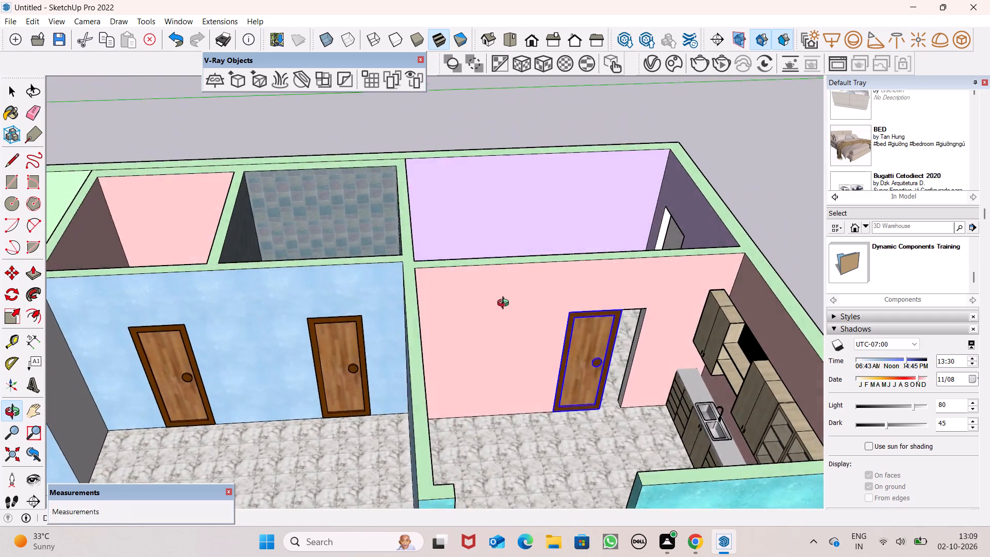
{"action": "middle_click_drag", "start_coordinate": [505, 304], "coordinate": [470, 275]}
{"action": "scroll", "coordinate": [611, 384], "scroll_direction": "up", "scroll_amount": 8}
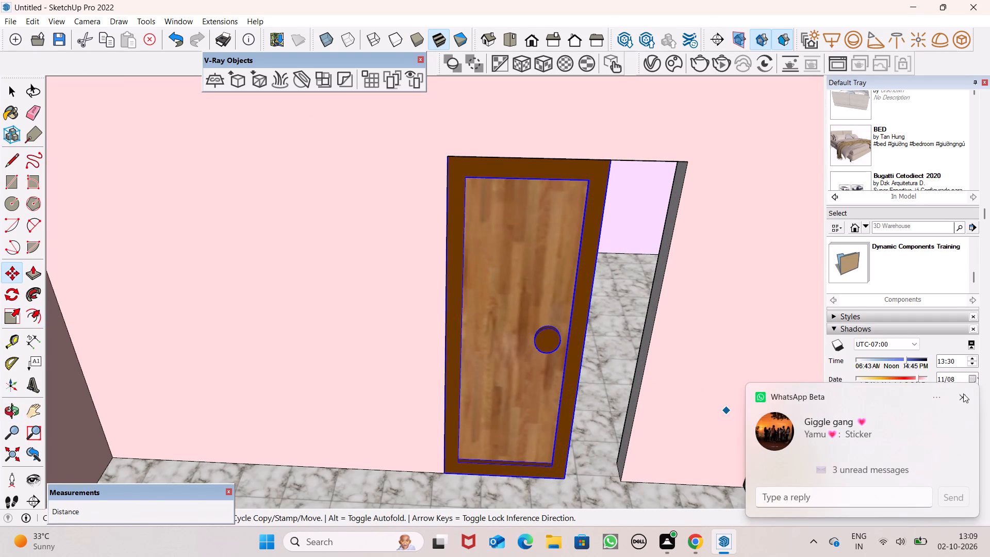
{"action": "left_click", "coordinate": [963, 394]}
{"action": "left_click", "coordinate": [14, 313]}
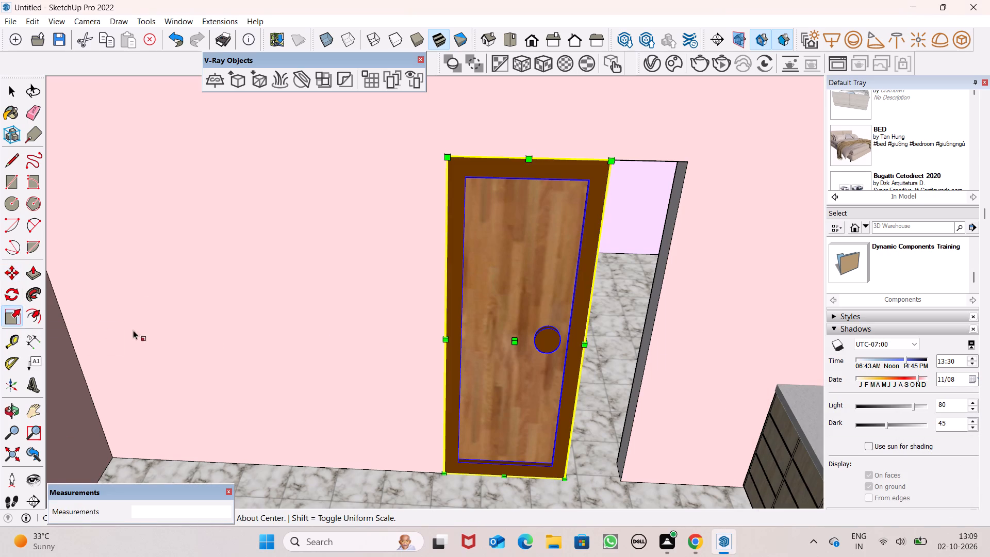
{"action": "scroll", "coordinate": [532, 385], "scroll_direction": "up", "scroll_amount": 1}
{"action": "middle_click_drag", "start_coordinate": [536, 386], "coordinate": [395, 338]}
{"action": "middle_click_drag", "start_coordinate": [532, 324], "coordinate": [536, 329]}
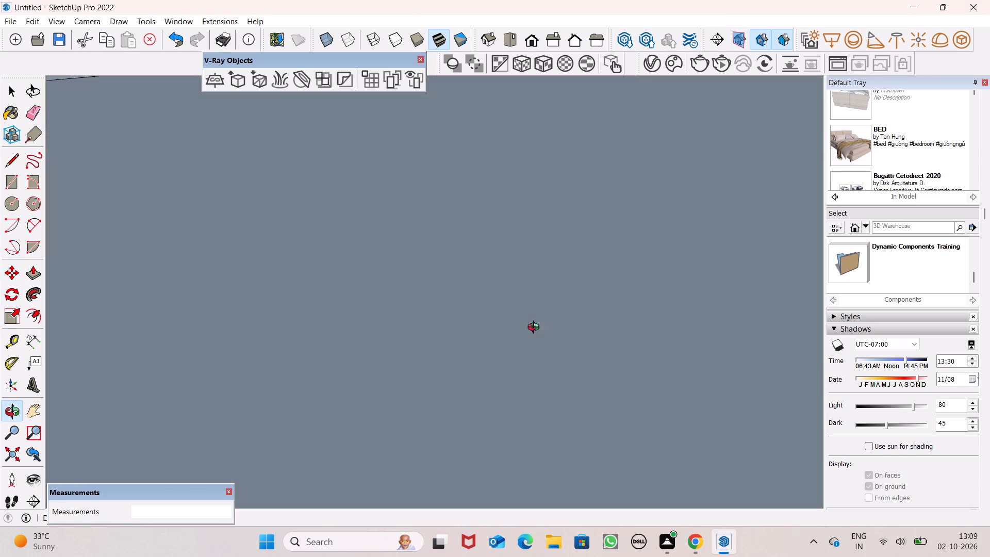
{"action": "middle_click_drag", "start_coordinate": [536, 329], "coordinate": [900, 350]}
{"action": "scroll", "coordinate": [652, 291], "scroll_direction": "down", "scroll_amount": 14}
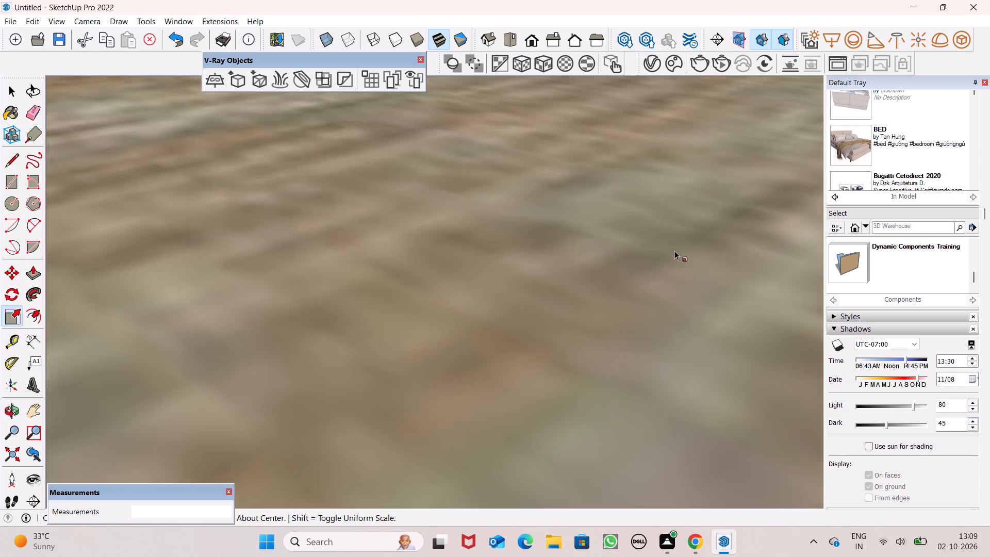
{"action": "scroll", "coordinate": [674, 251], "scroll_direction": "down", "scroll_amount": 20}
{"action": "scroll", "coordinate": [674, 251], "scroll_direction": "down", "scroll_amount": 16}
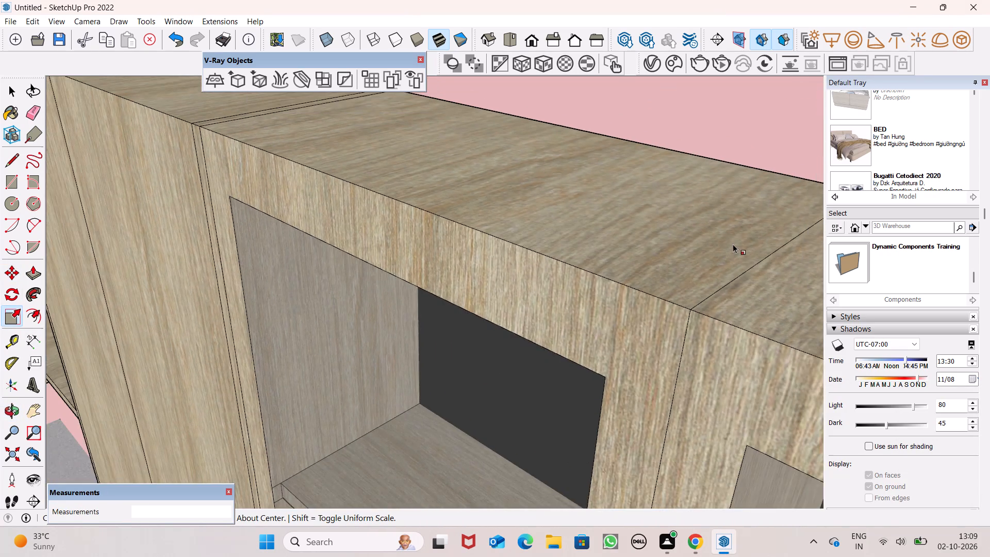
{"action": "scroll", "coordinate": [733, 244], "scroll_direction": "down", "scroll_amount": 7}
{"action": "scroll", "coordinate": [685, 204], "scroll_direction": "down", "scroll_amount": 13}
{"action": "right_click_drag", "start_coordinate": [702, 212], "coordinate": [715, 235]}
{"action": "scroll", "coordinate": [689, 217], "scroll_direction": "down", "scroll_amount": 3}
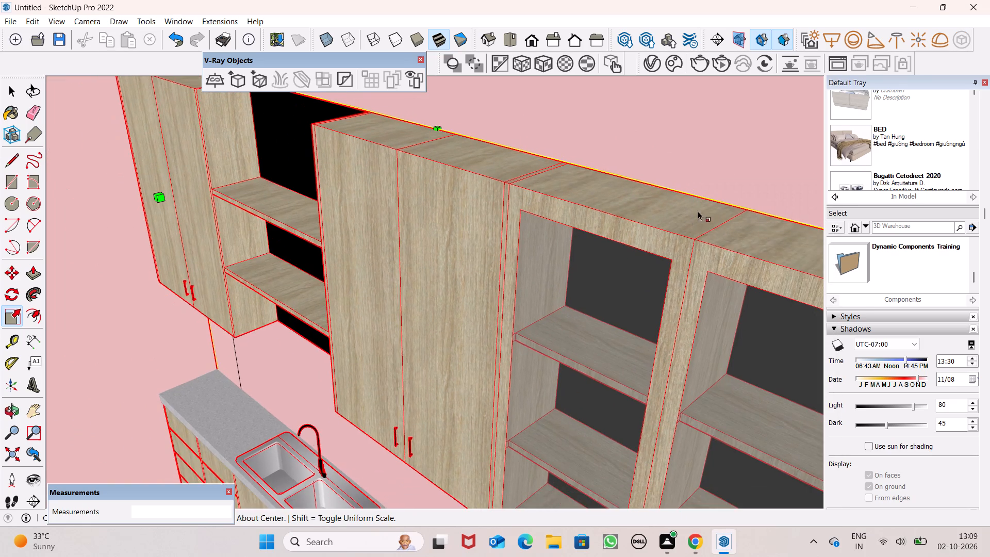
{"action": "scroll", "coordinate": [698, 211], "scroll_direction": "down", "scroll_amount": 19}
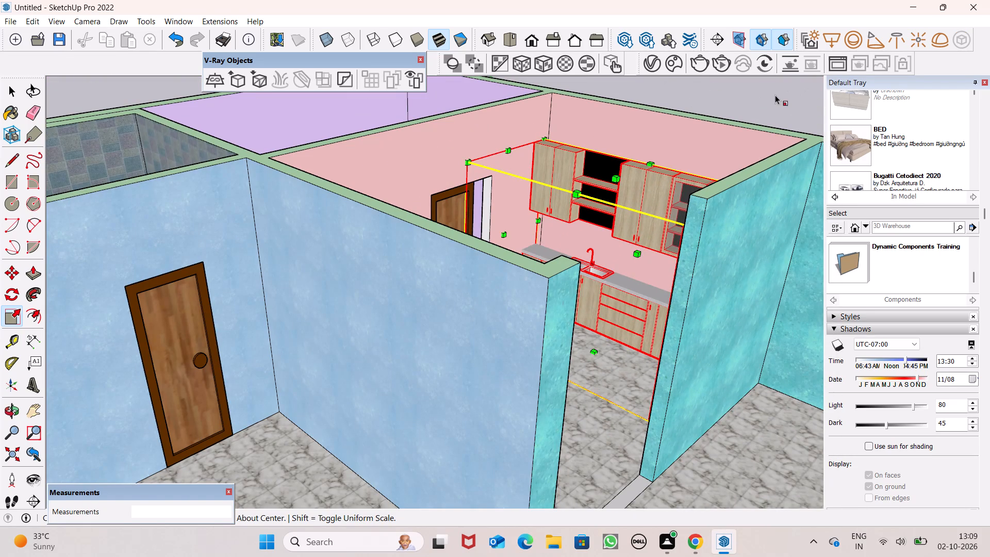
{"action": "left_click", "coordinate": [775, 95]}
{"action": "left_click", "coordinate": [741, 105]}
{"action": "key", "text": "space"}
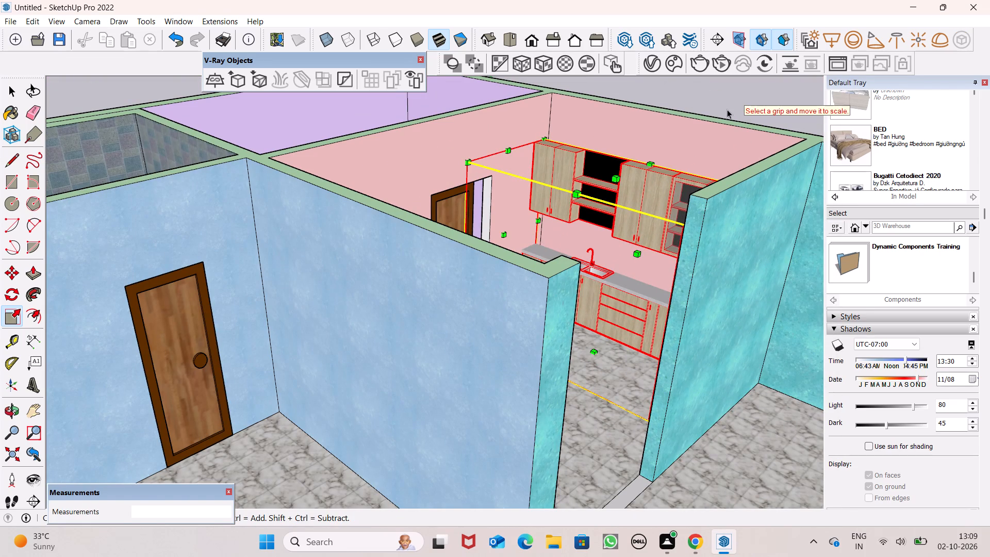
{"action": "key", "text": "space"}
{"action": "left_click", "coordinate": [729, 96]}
Scale the kitchen's wooden door along the red axis by about 1.5 so it spans the doorway in the pink wall.
{"action": "middle_click_drag", "start_coordinate": [756, 113], "coordinate": [513, 224]}
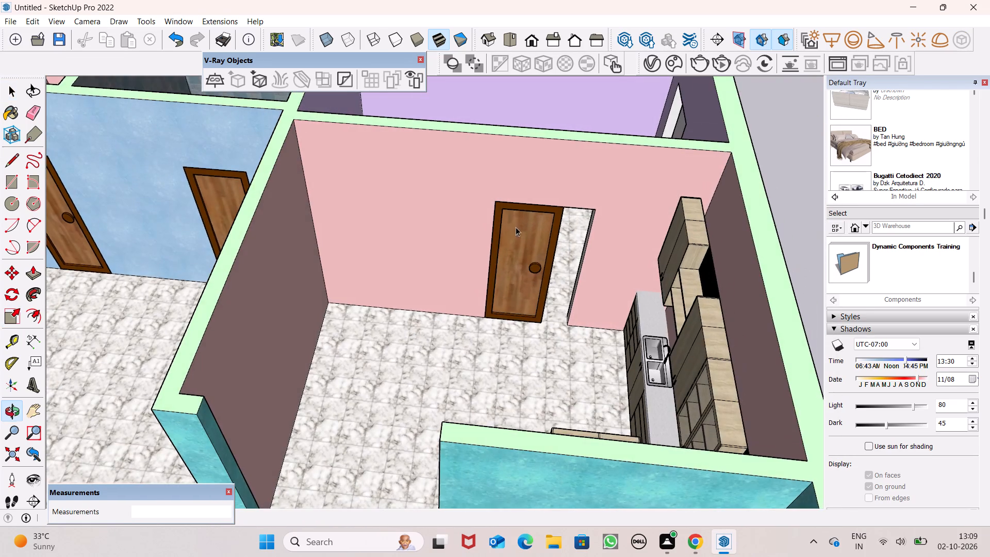
{"action": "scroll", "coordinate": [590, 269], "scroll_direction": "up", "scroll_amount": 9}
{"action": "middle_click_drag", "start_coordinate": [589, 263], "coordinate": [488, 212]}
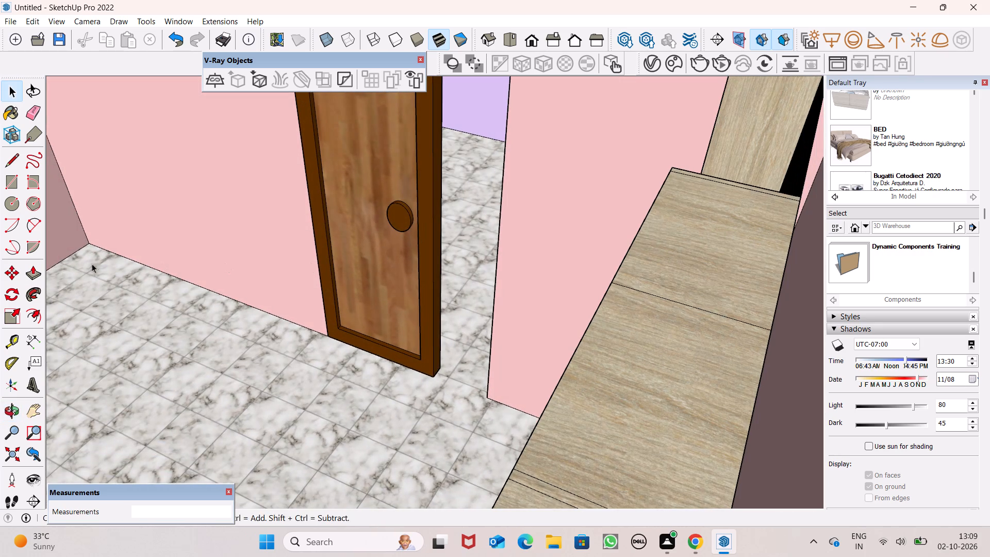
{"action": "left_click", "coordinate": [29, 273]}
{"action": "scroll", "coordinate": [424, 261], "scroll_direction": "up", "scroll_amount": 2}
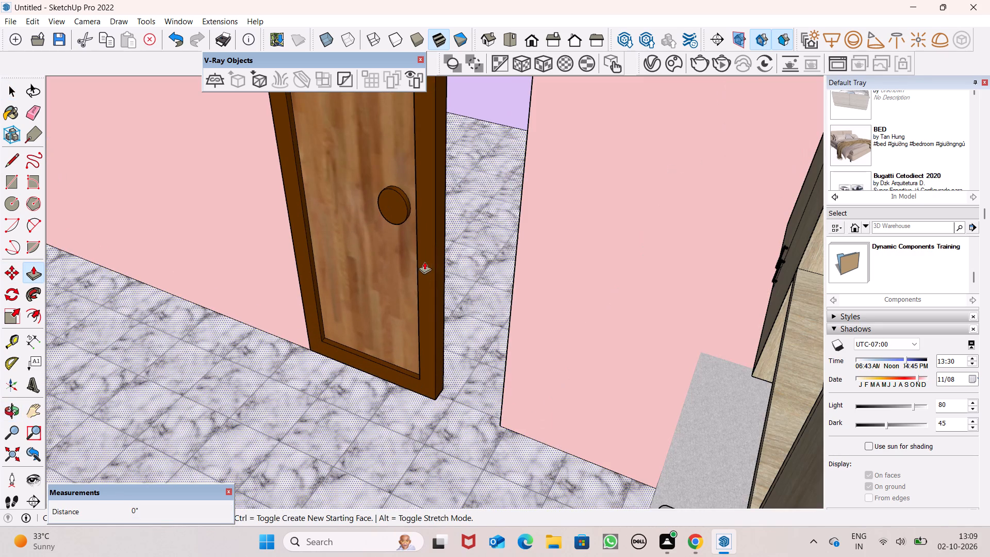
{"action": "key", "text": "space"}
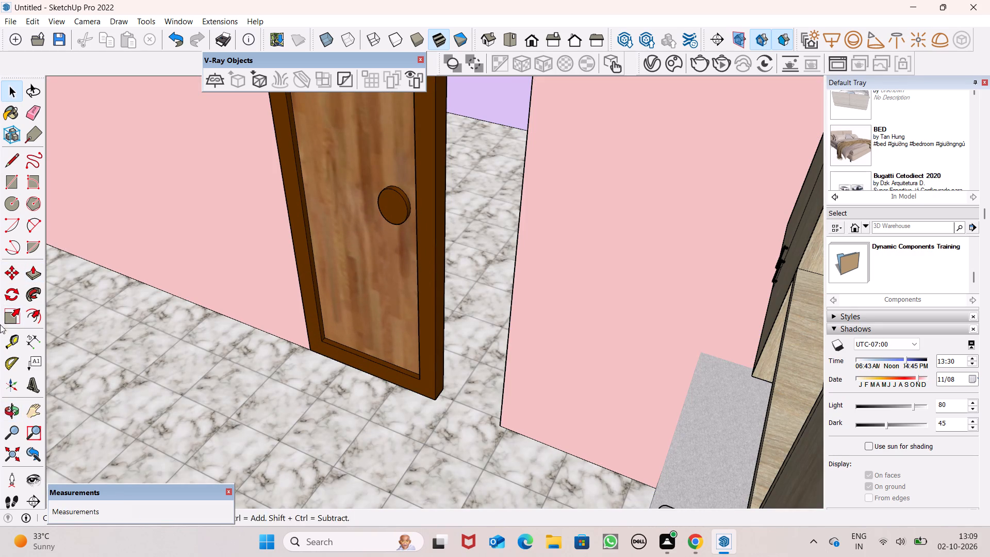
{"action": "left_click", "coordinate": [22, 312]}
{"action": "left_click", "coordinate": [8, 314]}
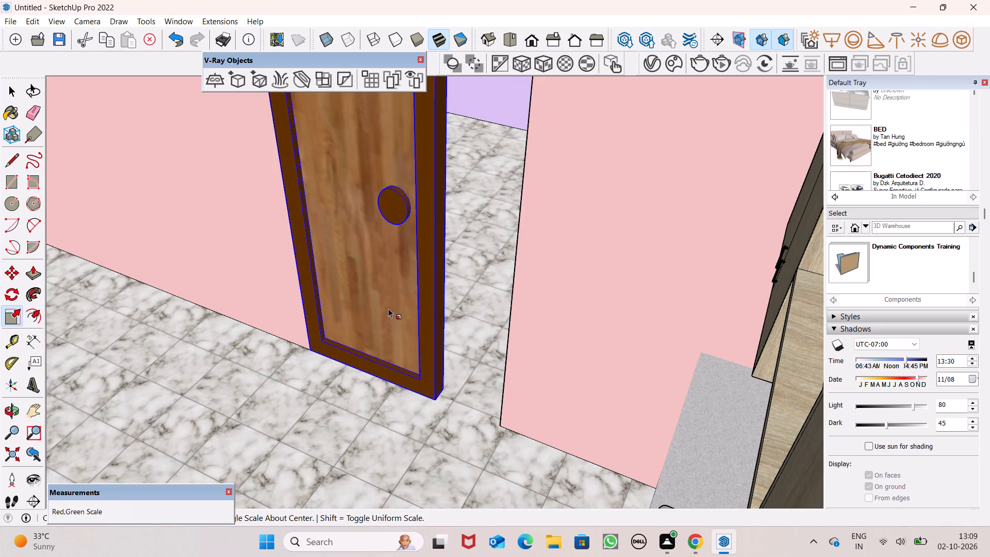
{"action": "left_click", "coordinate": [435, 310]}
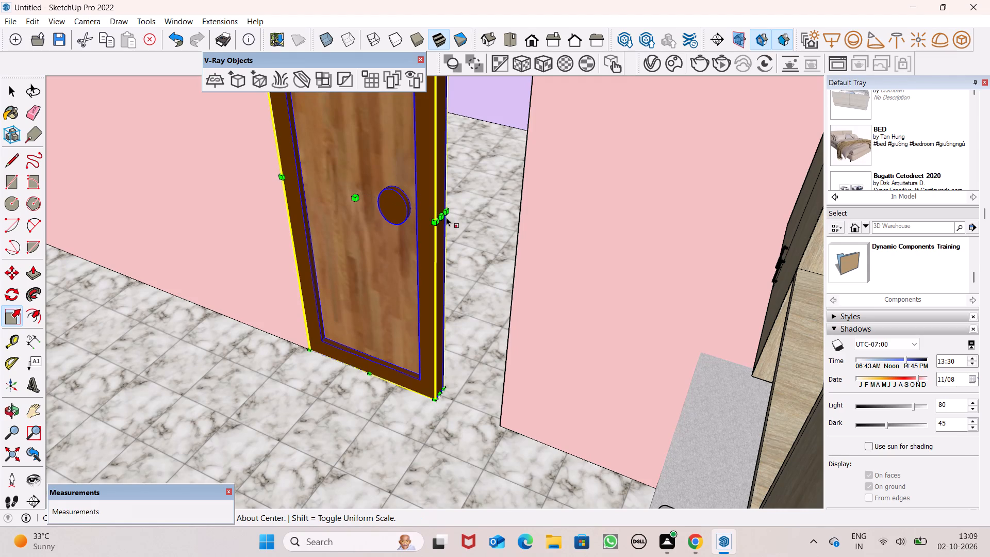
{"action": "left_click_drag", "start_coordinate": [443, 219], "coordinate": [522, 246]}
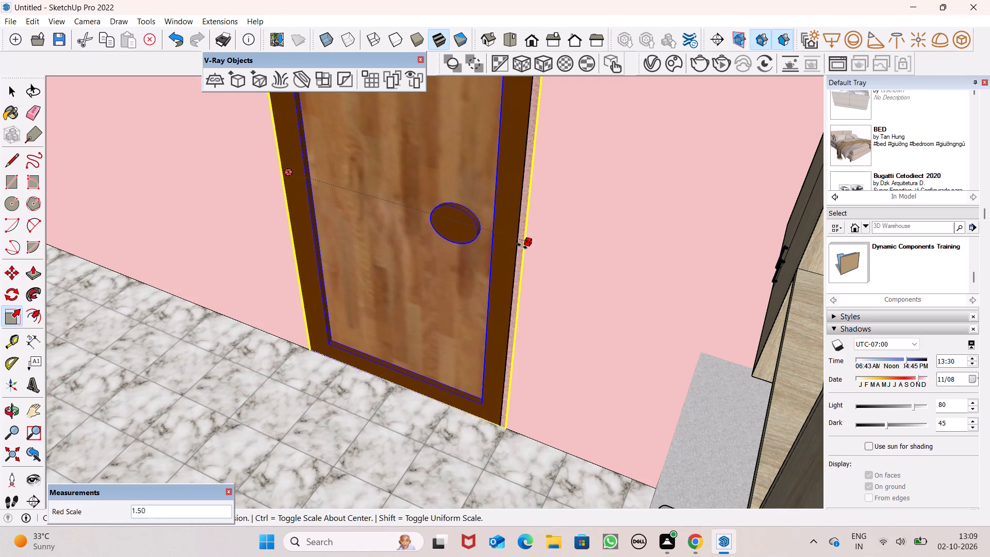
{"action": "left_click_drag", "start_coordinate": [522, 246], "coordinate": [519, 245]}
{"action": "key", "text": "space"}
{"action": "key", "text": "space"}
Examine the fitted kitchen door and the remaining open doorways from several angles around the house, including the front and the purple room.
{"action": "scroll", "coordinate": [639, 296], "scroll_direction": "down", "scroll_amount": 6}
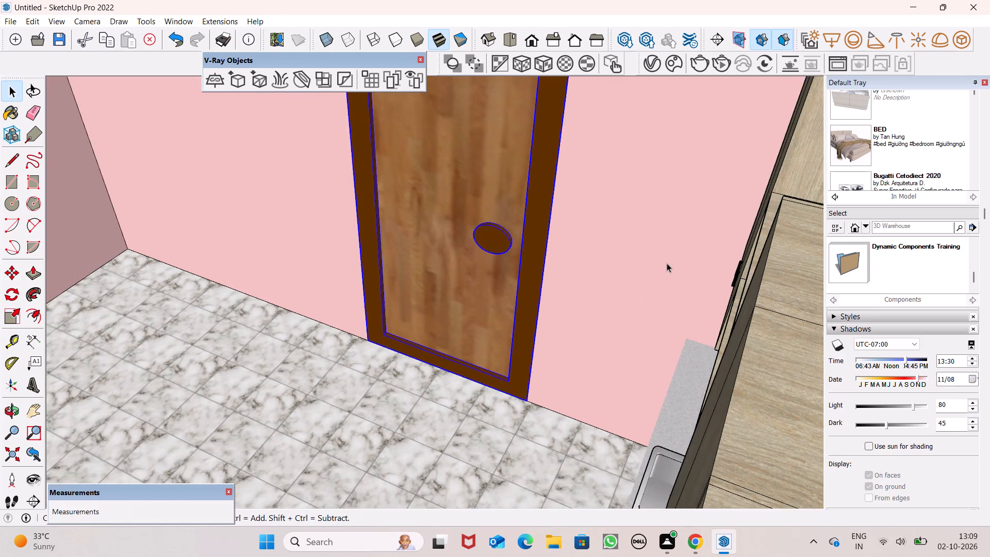
{"action": "scroll", "coordinate": [667, 263], "scroll_direction": "down", "scroll_amount": 20}
{"action": "scroll", "coordinate": [667, 263], "scroll_direction": "down", "scroll_amount": 12}
{"action": "scroll", "coordinate": [737, 165], "scroll_direction": "down", "scroll_amount": 2}
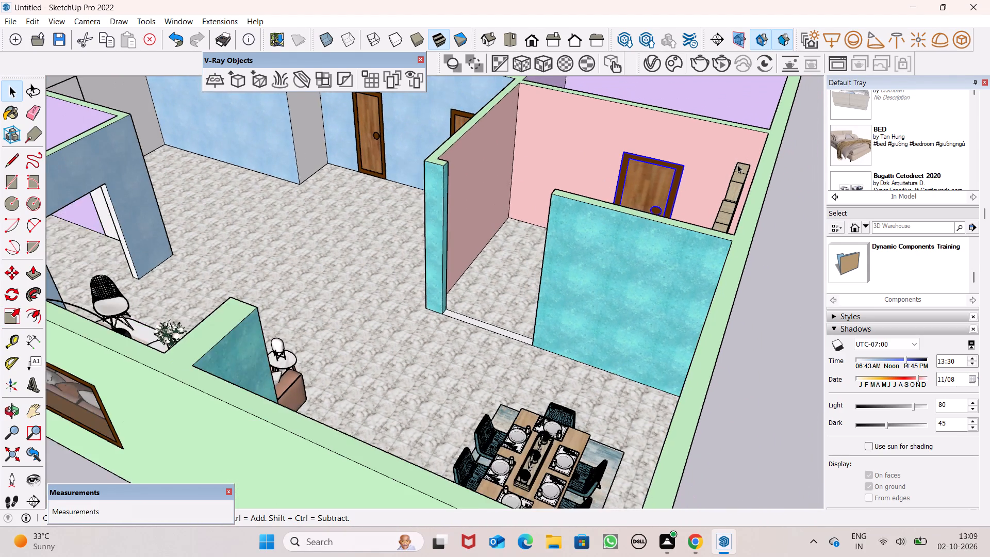
{"action": "scroll", "coordinate": [737, 165], "scroll_direction": "down", "scroll_amount": 14}
{"action": "scroll", "coordinate": [725, 160], "scroll_direction": "up", "scroll_amount": 1}
{"action": "scroll", "coordinate": [725, 160], "scroll_direction": "down", "scroll_amount": 2}
{"action": "left_click", "coordinate": [779, 339]}
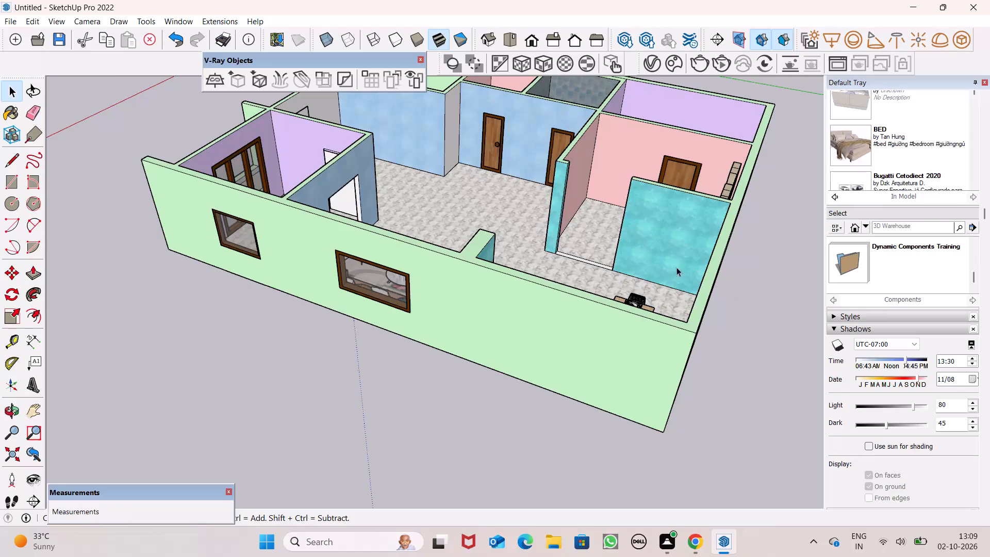
{"action": "scroll", "coordinate": [628, 261], "scroll_direction": "up", "scroll_amount": 3}
{"action": "scroll", "coordinate": [630, 266], "scroll_direction": "down", "scroll_amount": 6}
{"action": "scroll", "coordinate": [634, 248], "scroll_direction": "up", "scroll_amount": 1}
{"action": "scroll", "coordinate": [635, 248], "scroll_direction": "down", "scroll_amount": 8}
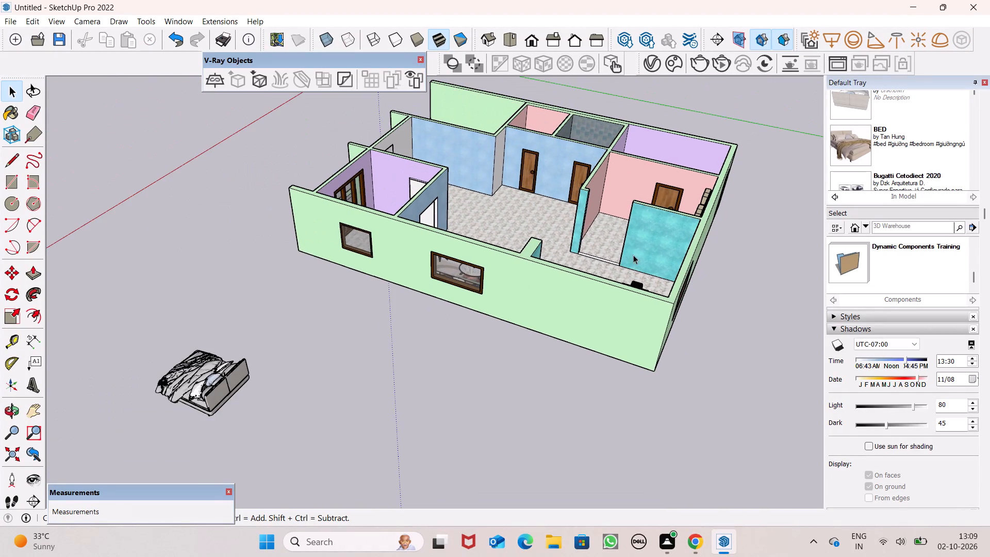
{"action": "middle_click_drag", "start_coordinate": [634, 254], "coordinate": [789, 254]}
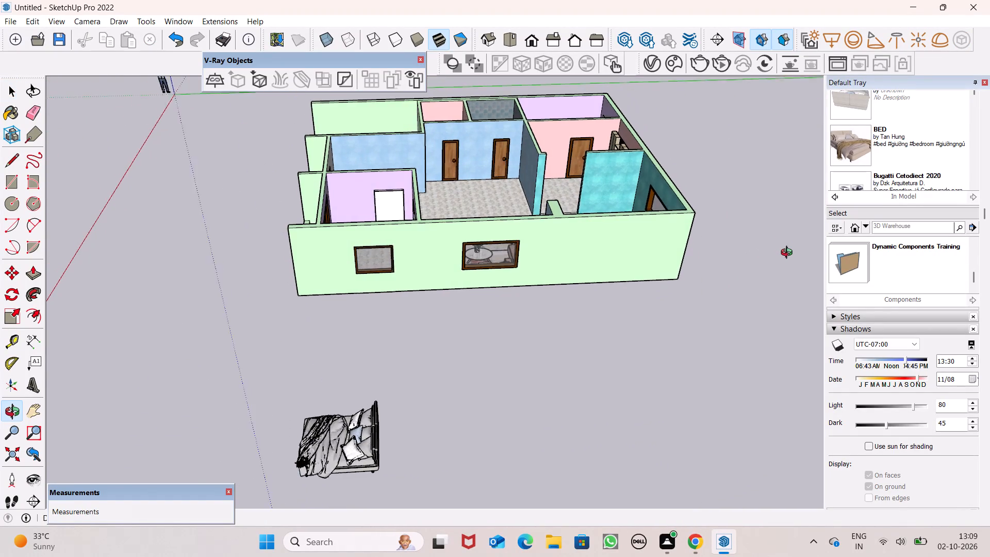
{"action": "middle_click_drag", "start_coordinate": [789, 254], "coordinate": [902, 233]}
{"action": "scroll", "coordinate": [608, 255], "scroll_direction": "up", "scroll_amount": 1}
{"action": "middle_click_drag", "start_coordinate": [606, 261], "coordinate": [702, 307]}
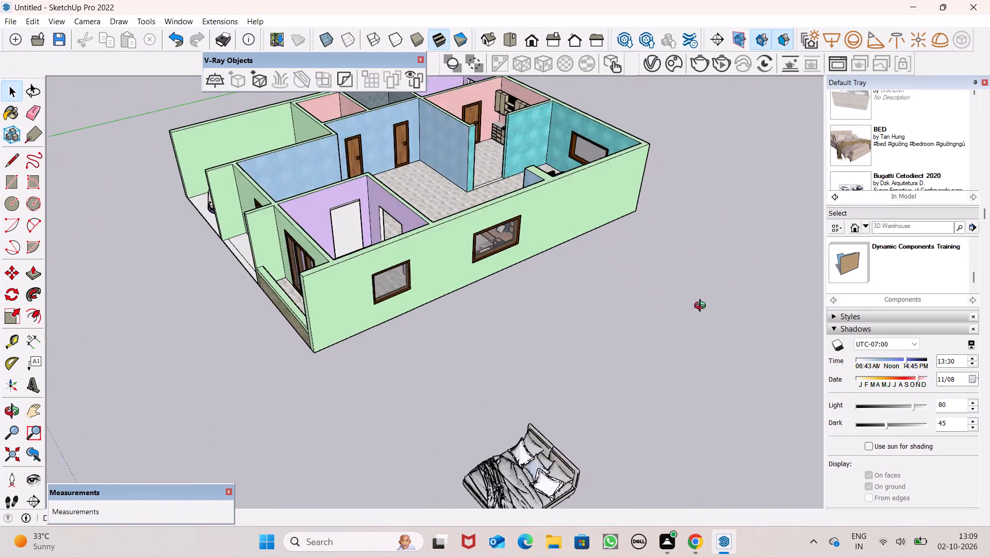
{"action": "middle_click_drag", "start_coordinate": [702, 307], "coordinate": [847, 302]}
{"action": "scroll", "coordinate": [460, 324], "scroll_direction": "up", "scroll_amount": 6}
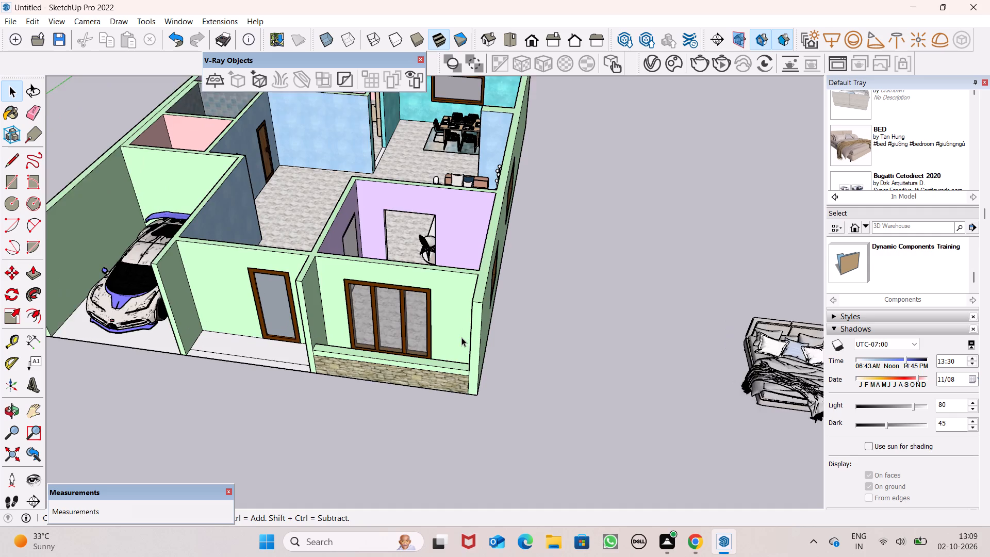
Examine the house from the front and above, including the purple rooms, garage, tiled room and remaining doorways.
{"action": "scroll", "coordinate": [408, 275], "scroll_direction": "up", "scroll_amount": 5}
{"action": "scroll", "coordinate": [509, 253], "scroll_direction": "down", "scroll_amount": 4}
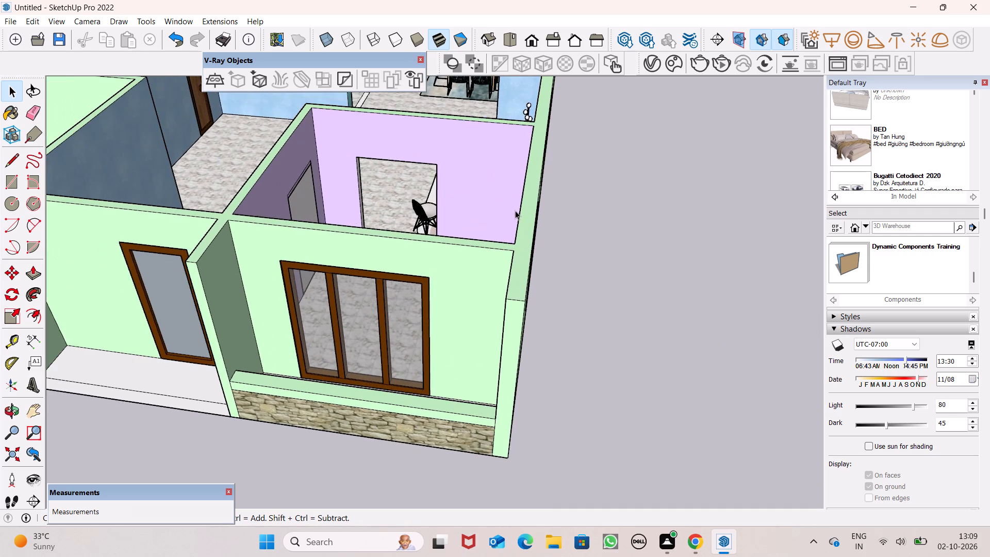
{"action": "scroll", "coordinate": [514, 209], "scroll_direction": "down", "scroll_amount": 13}
{"action": "middle_click_drag", "start_coordinate": [545, 213], "coordinate": [552, 281]}
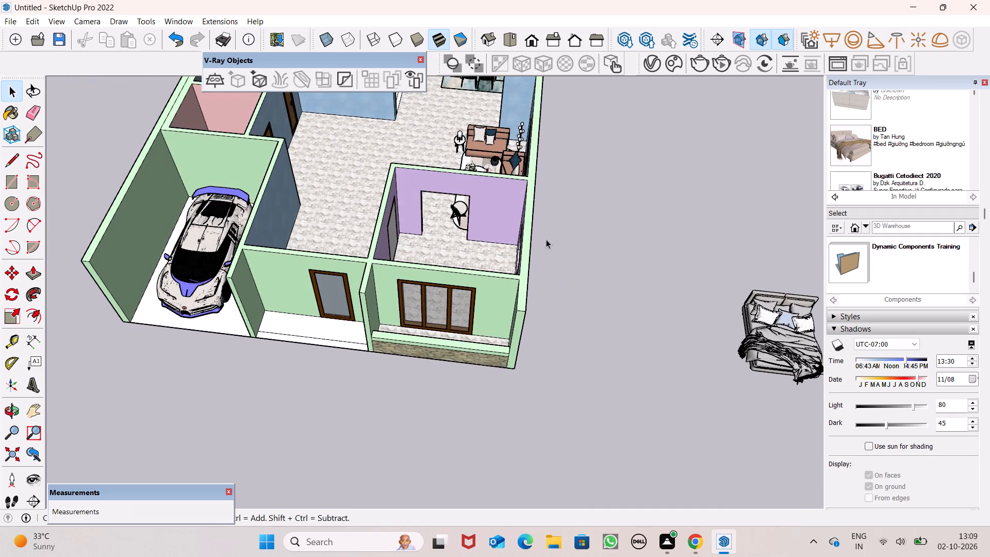
{"action": "scroll", "coordinate": [483, 178], "scroll_direction": "down", "scroll_amount": 17}
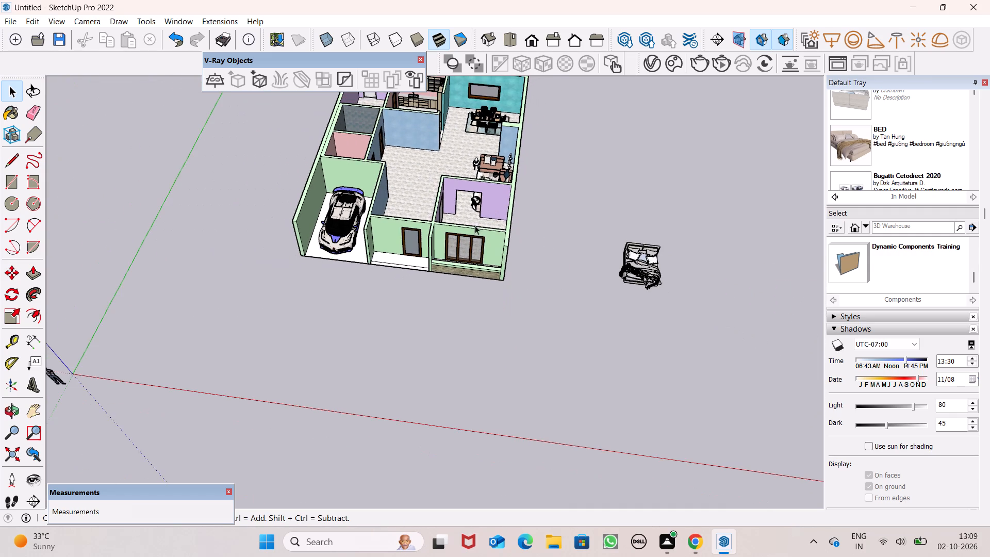
{"action": "scroll", "coordinate": [471, 238], "scroll_direction": "down", "scroll_amount": 4}
{"action": "scroll", "coordinate": [401, 240], "scroll_direction": "up", "scroll_amount": 8}
{"action": "scroll", "coordinate": [401, 239], "scroll_direction": "down", "scroll_amount": 4}
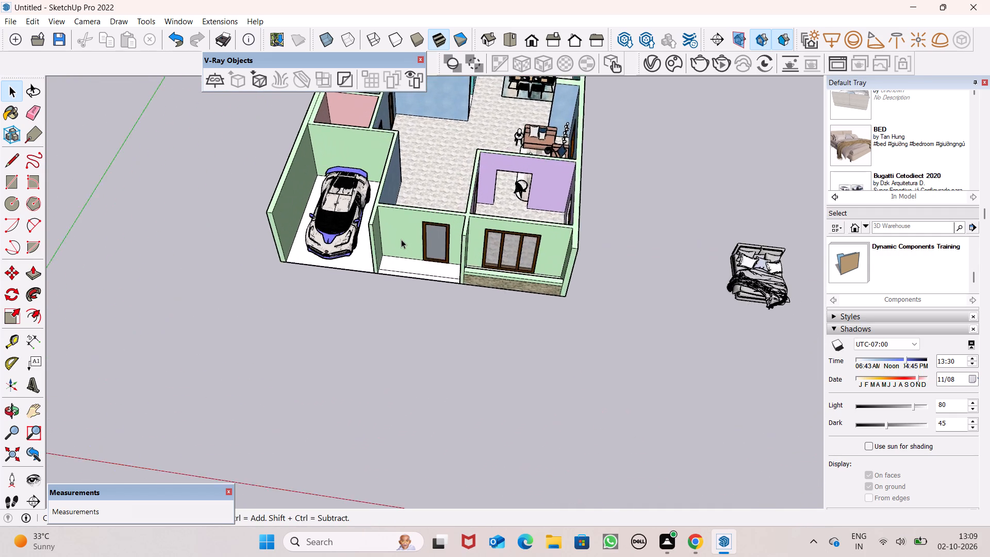
{"action": "scroll", "coordinate": [401, 239], "scroll_direction": "down", "scroll_amount": 11}
{"action": "scroll", "coordinate": [383, 108], "scroll_direction": "up", "scroll_amount": 5}
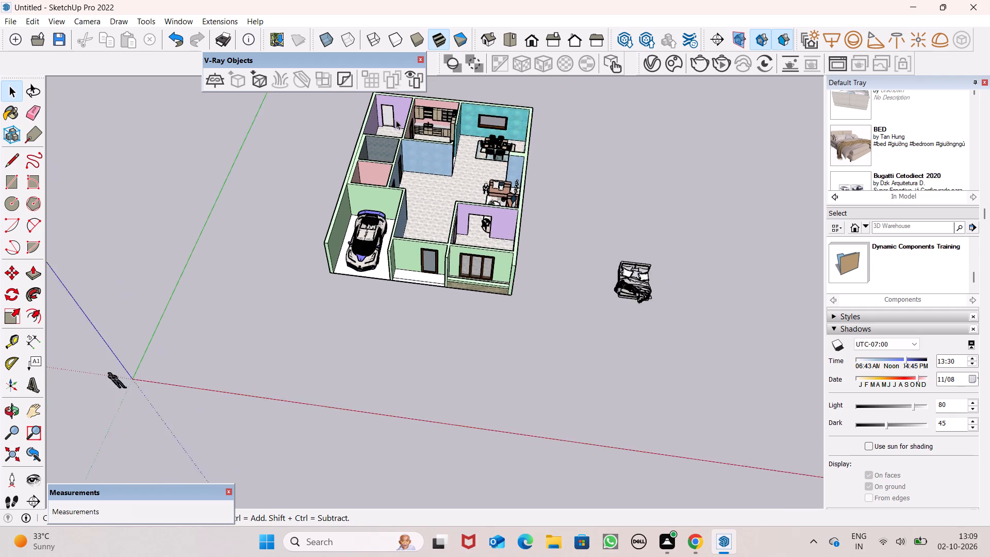
{"action": "scroll", "coordinate": [396, 120], "scroll_direction": "up", "scroll_amount": 2}
{"action": "scroll", "coordinate": [377, 159], "scroll_direction": "up", "scroll_amount": 15}
{"action": "scroll", "coordinate": [377, 203], "scroll_direction": "up", "scroll_amount": 9}
{"action": "middle_click_drag", "start_coordinate": [385, 204], "coordinate": [411, 125]}
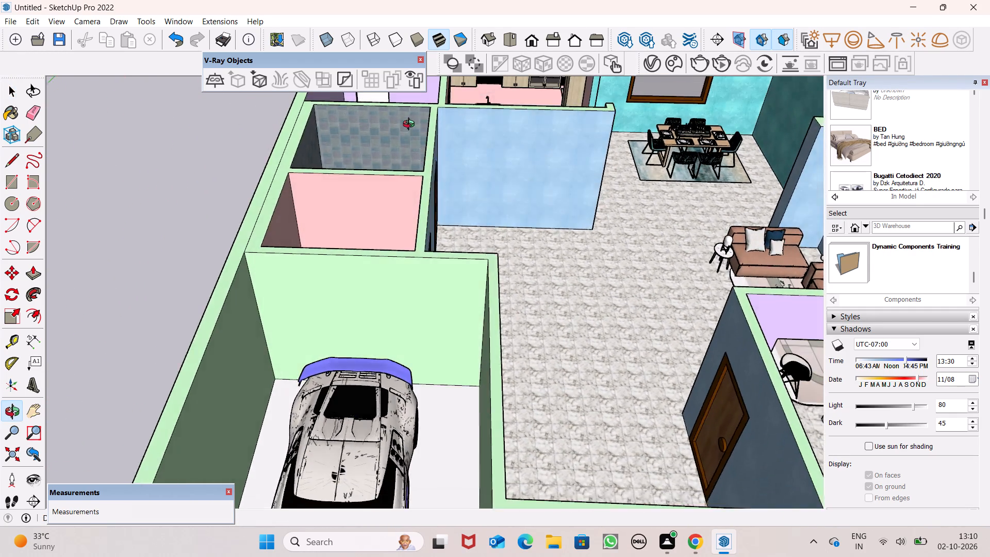
{"action": "middle_click_drag", "start_coordinate": [411, 125], "coordinate": [419, 119]}
{"action": "scroll", "coordinate": [426, 121], "scroll_direction": "up", "scroll_amount": 1}
{"action": "scroll", "coordinate": [596, 166], "scroll_direction": "down", "scroll_amount": 3}
{"action": "scroll", "coordinate": [629, 193], "scroll_direction": "down", "scroll_amount": 11}
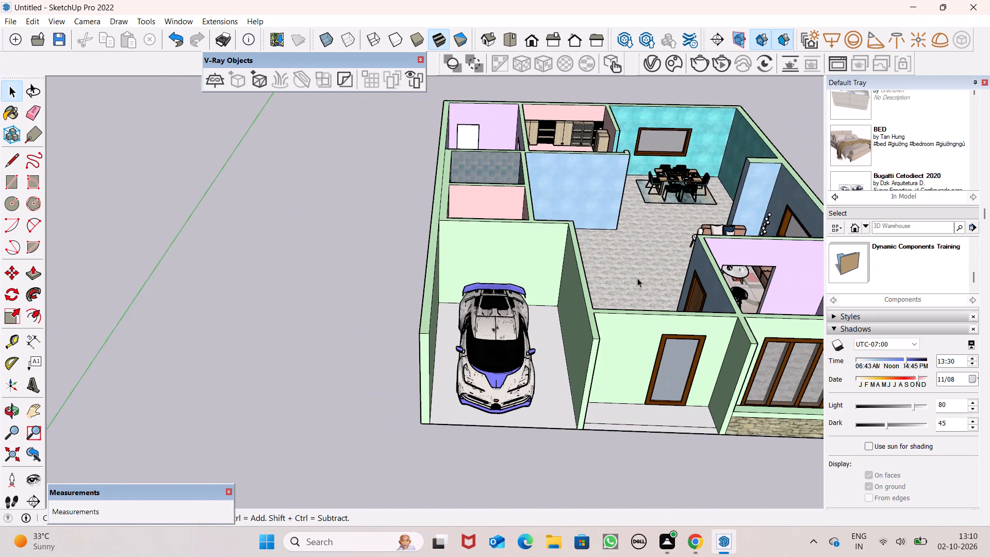
{"action": "scroll", "coordinate": [636, 290], "scroll_direction": "down", "scroll_amount": 10}
Browse the Carpet, Fabrics, Leathers and the Brick, Cladding and Siding material collections for a garage floor finish.
{"action": "scroll", "coordinate": [907, 356], "scroll_direction": "down", "scroll_amount": 4}
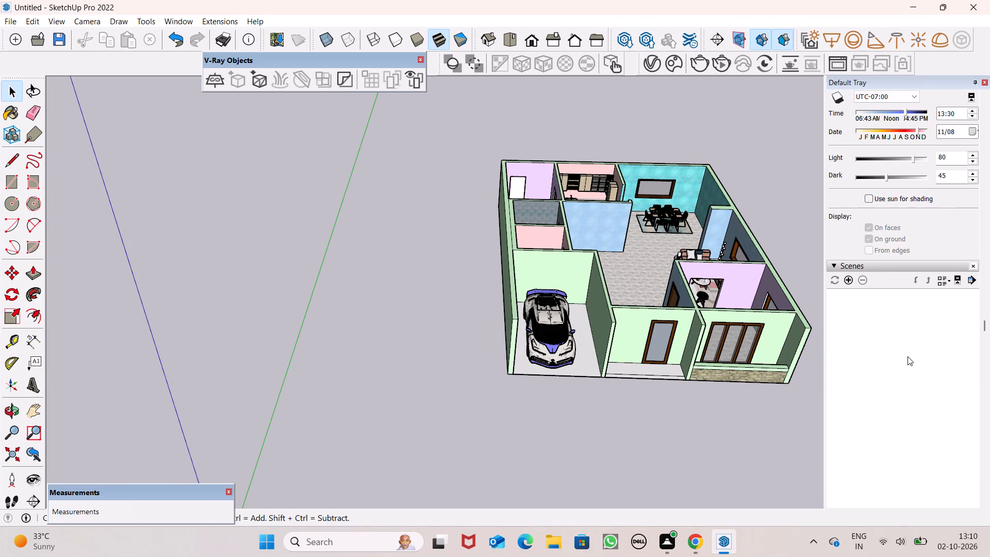
{"action": "scroll", "coordinate": [907, 356], "scroll_direction": "down", "scroll_amount": 17}
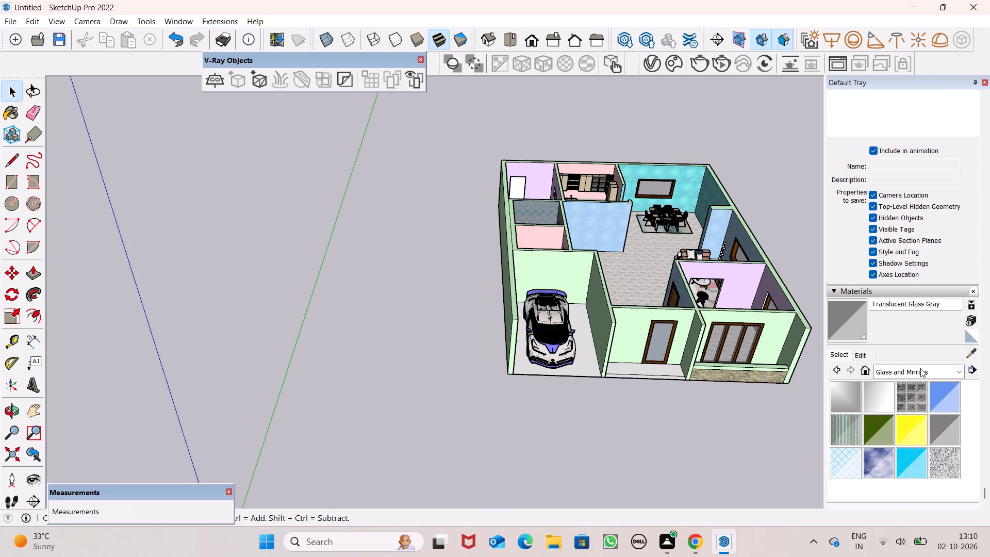
{"action": "left_click", "coordinate": [928, 372]}
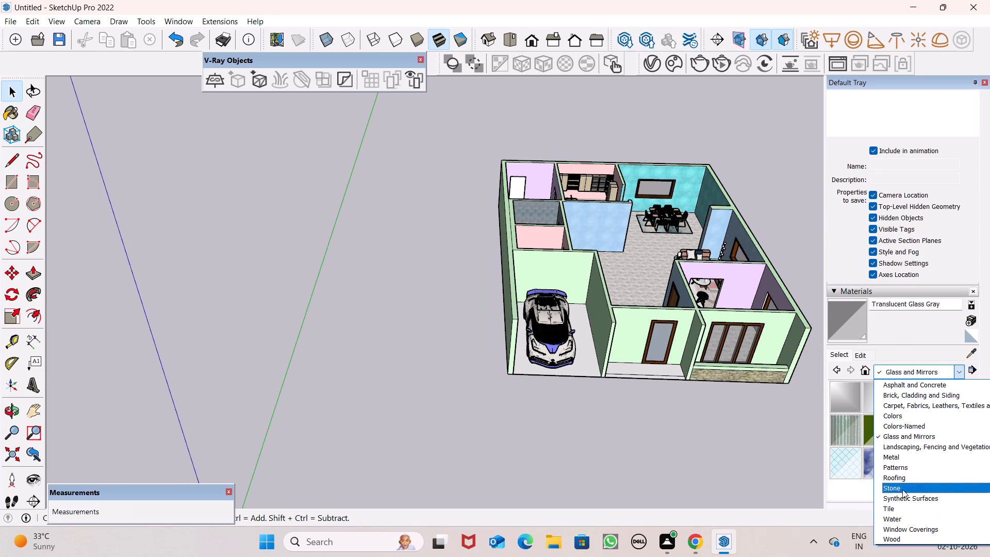
{"action": "left_click", "coordinate": [922, 409]}
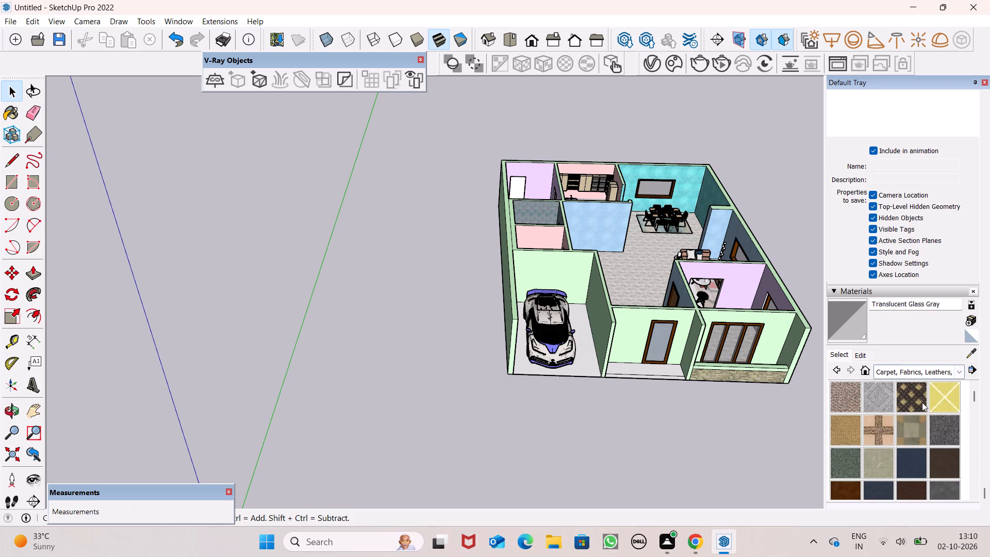
{"action": "left_click", "coordinate": [935, 370]}
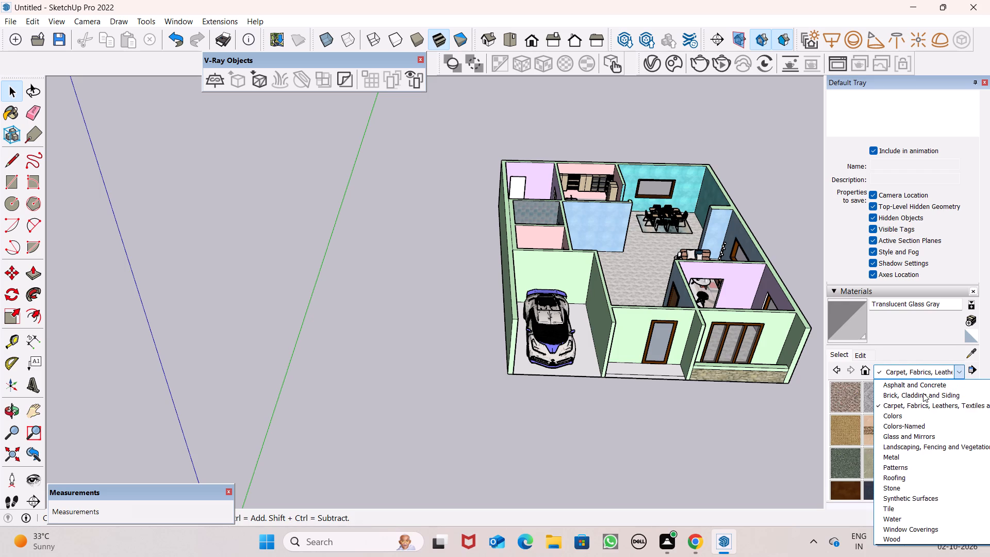
{"action": "left_click", "coordinate": [923, 393]}
{"action": "scroll", "coordinate": [881, 457], "scroll_direction": "down", "scroll_amount": 4}
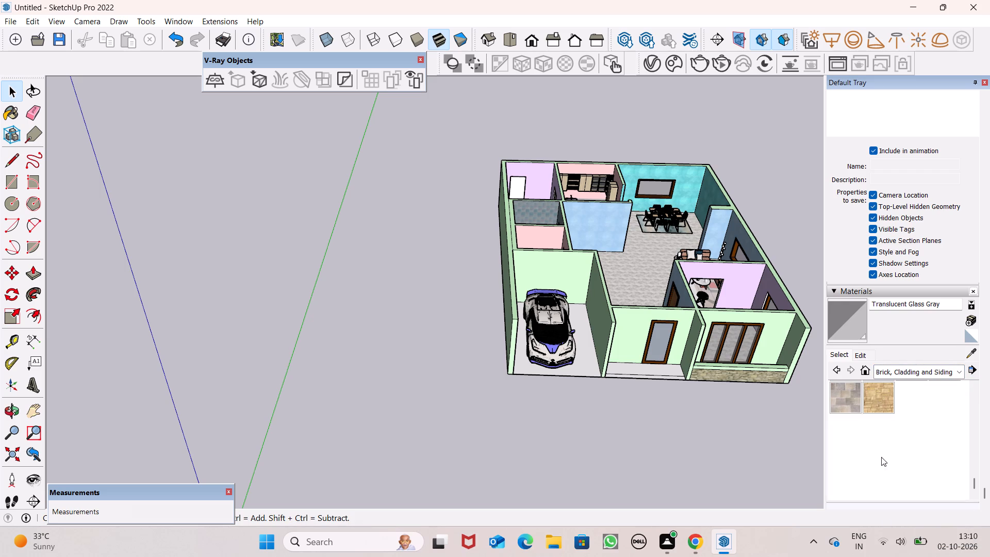
{"action": "scroll", "coordinate": [881, 457], "scroll_direction": "down", "scroll_amount": 1}
{"action": "left_click", "coordinate": [948, 374]}
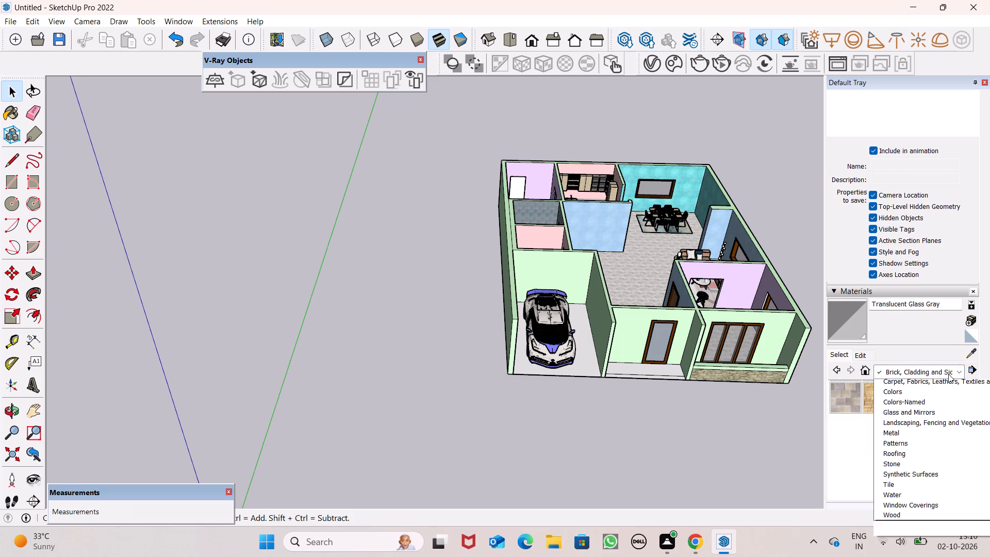
{"action": "left_click", "coordinate": [922, 410]}
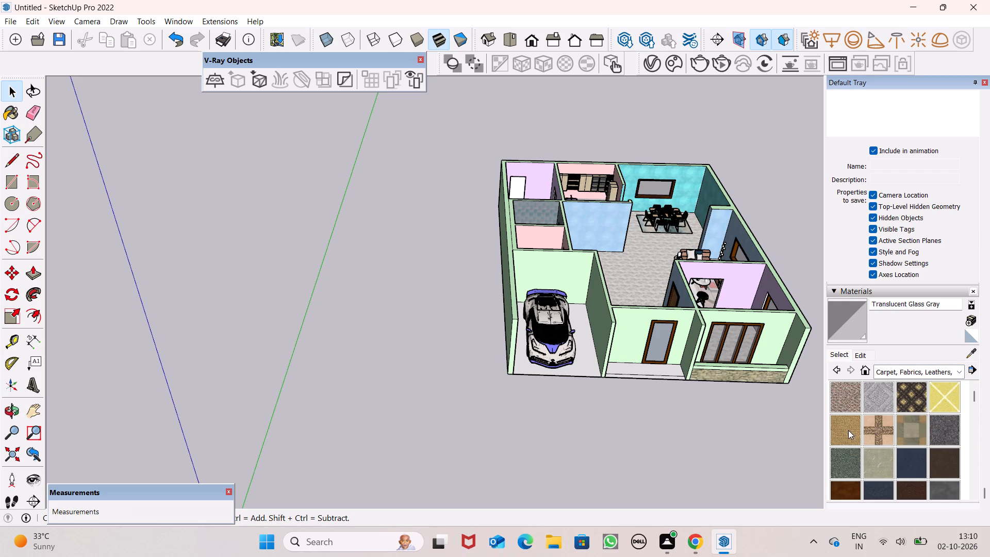
Paint the garage floor under the car with Concrete Scored Jointless from the Asphalt and Concrete materials.
{"action": "left_click", "coordinate": [936, 370]}
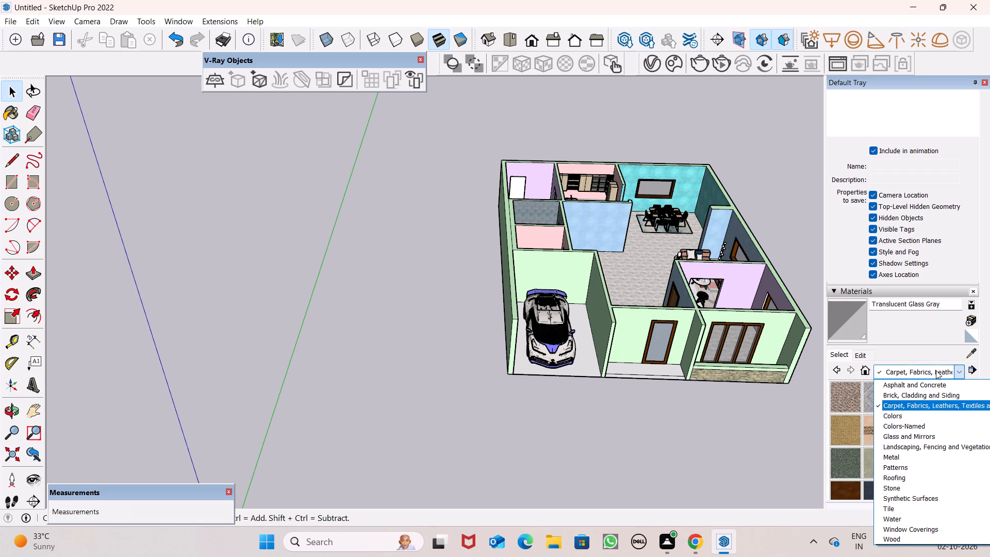
{"action": "scroll", "coordinate": [894, 395], "scroll_direction": "up", "scroll_amount": 7}
{"action": "left_click", "coordinate": [906, 415]}
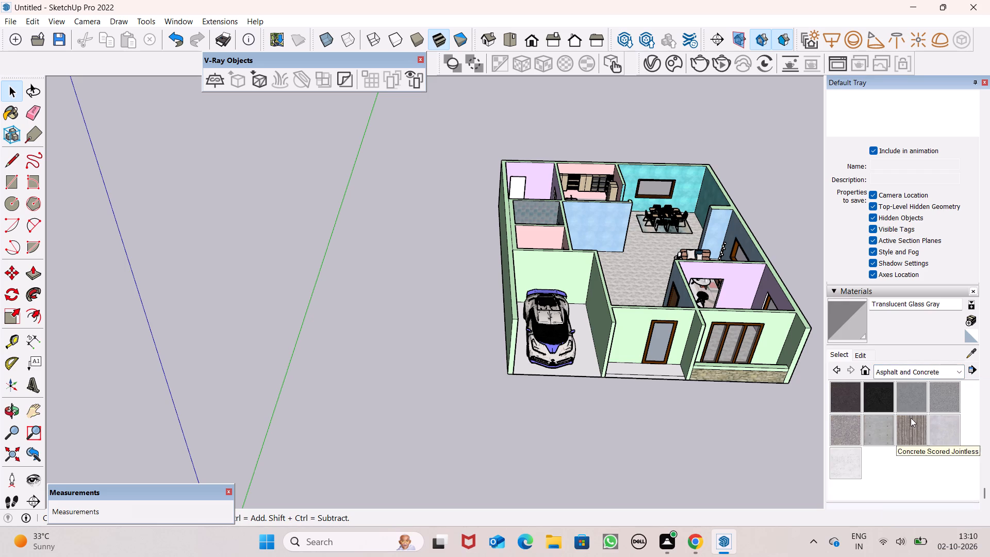
{"action": "scroll", "coordinate": [913, 446], "scroll_direction": "up", "scroll_amount": 1}
{"action": "scroll", "coordinate": [913, 446], "scroll_direction": "down", "scroll_amount": 1}
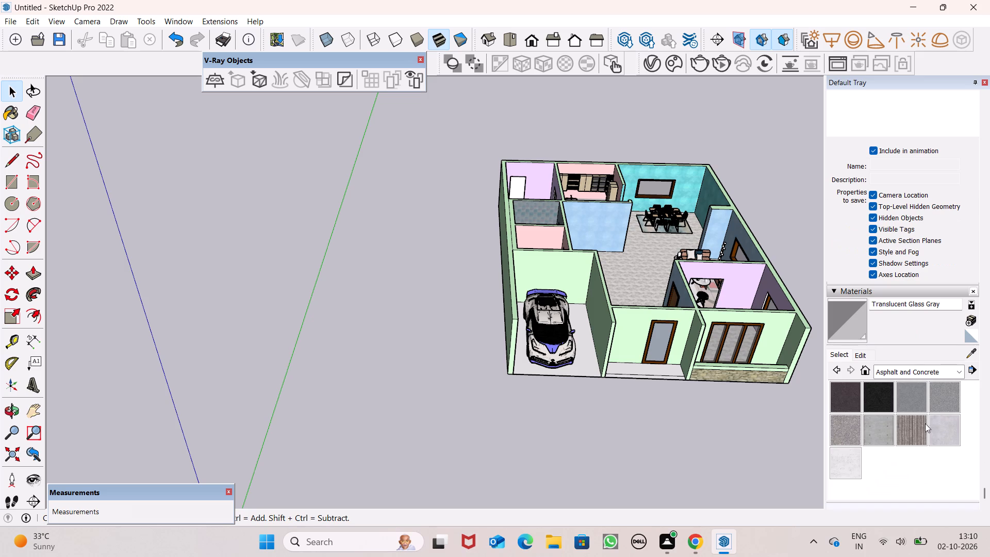
{"action": "left_click_drag", "start_coordinate": [958, 375], "coordinate": [953, 379]}
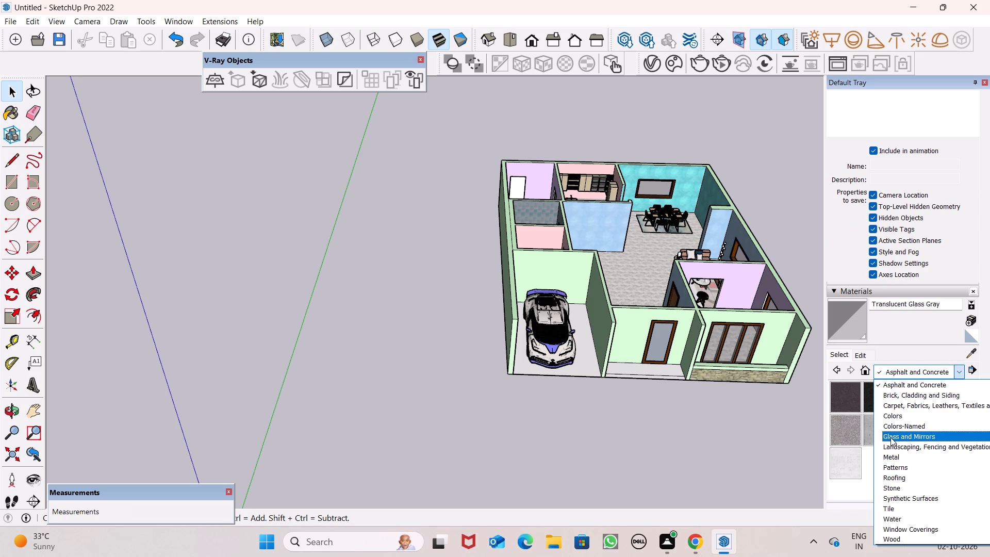
{"action": "left_click", "coordinate": [798, 458]}
{"action": "left_click", "coordinate": [901, 432]}
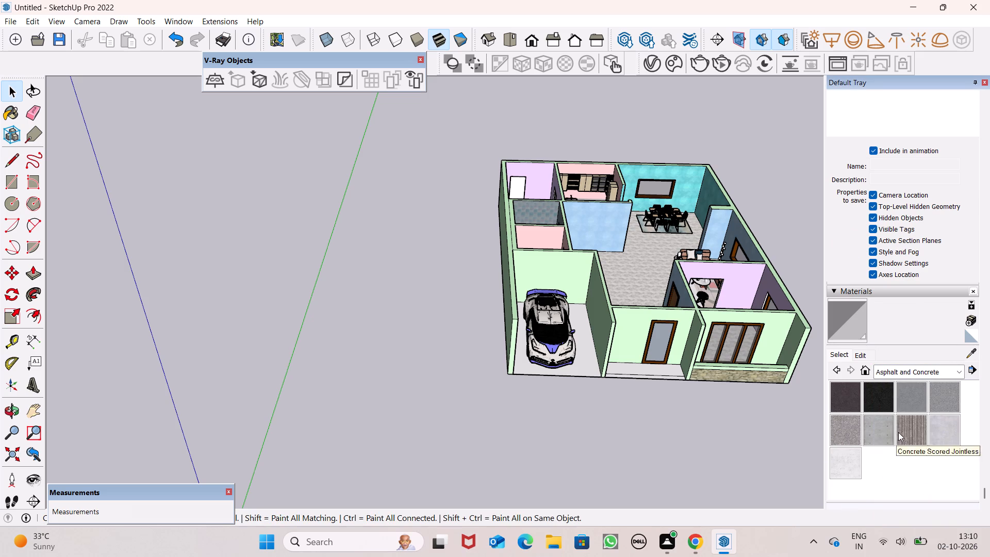
{"action": "scroll", "coordinate": [625, 347], "scroll_direction": "up", "scroll_amount": 8}
{"action": "scroll", "coordinate": [577, 368], "scroll_direction": "up", "scroll_amount": 8}
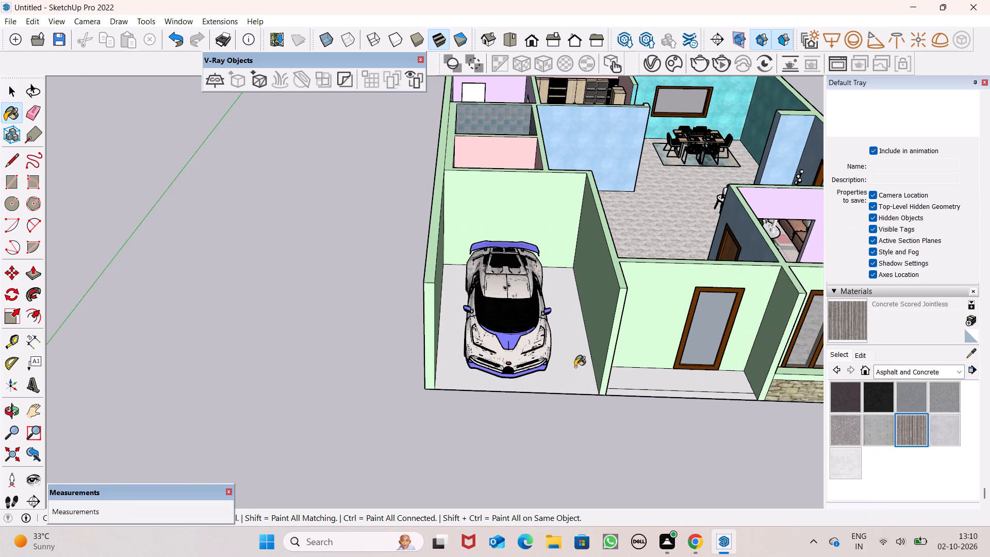
{"action": "left_click", "coordinate": [575, 367]}
{"action": "key", "text": "space"}
{"action": "key", "text": "space"}
{"action": "scroll", "coordinate": [575, 358], "scroll_direction": "up", "scroll_amount": 1}
{"action": "scroll", "coordinate": [562, 361], "scroll_direction": "down", "scroll_amount": 4}
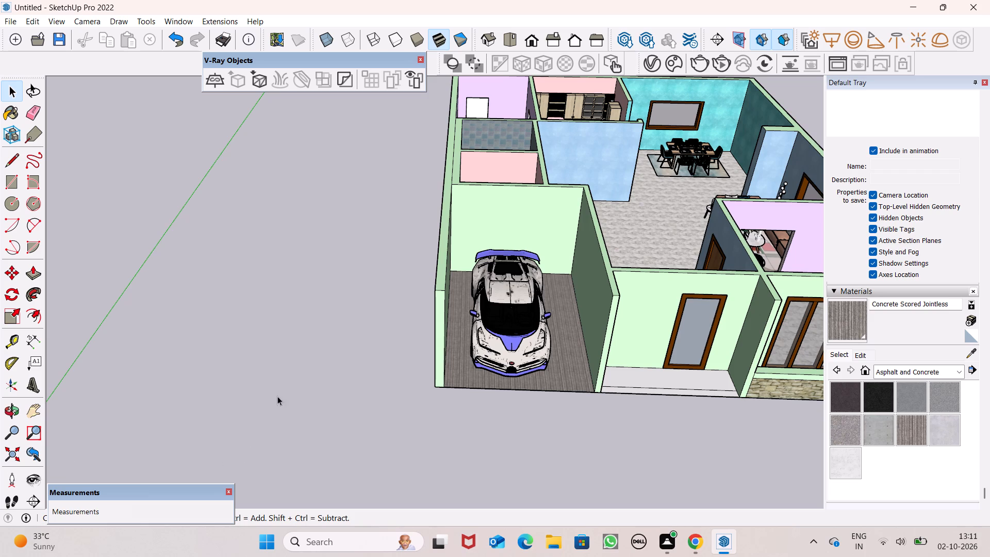
Save the model in the Documents folder as a SketchUp model named "private villa".
{"action": "scroll", "coordinate": [567, 332], "scroll_direction": "down", "scroll_amount": 11}
{"action": "key", "text": "ctrl+s"}
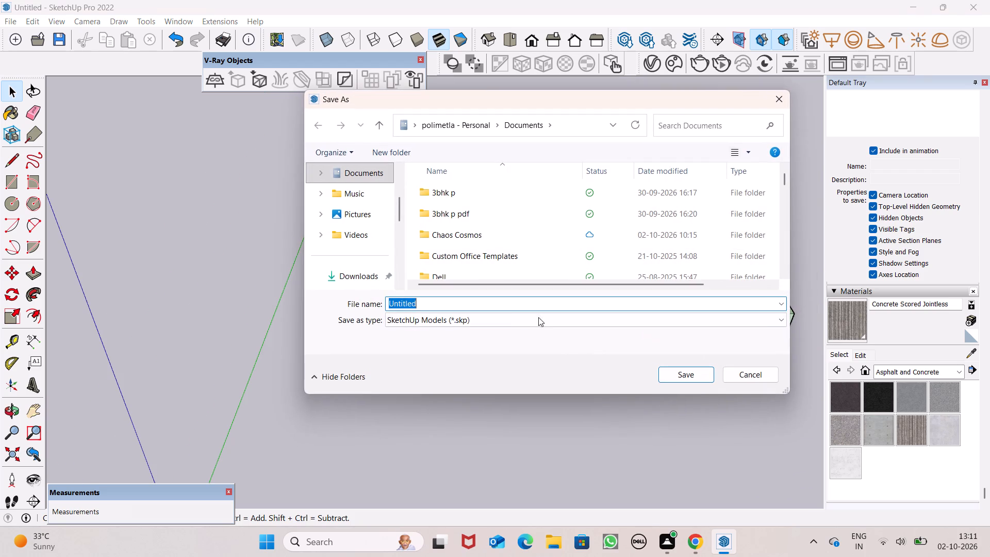
{"action": "key", "text": "BackSpace"}
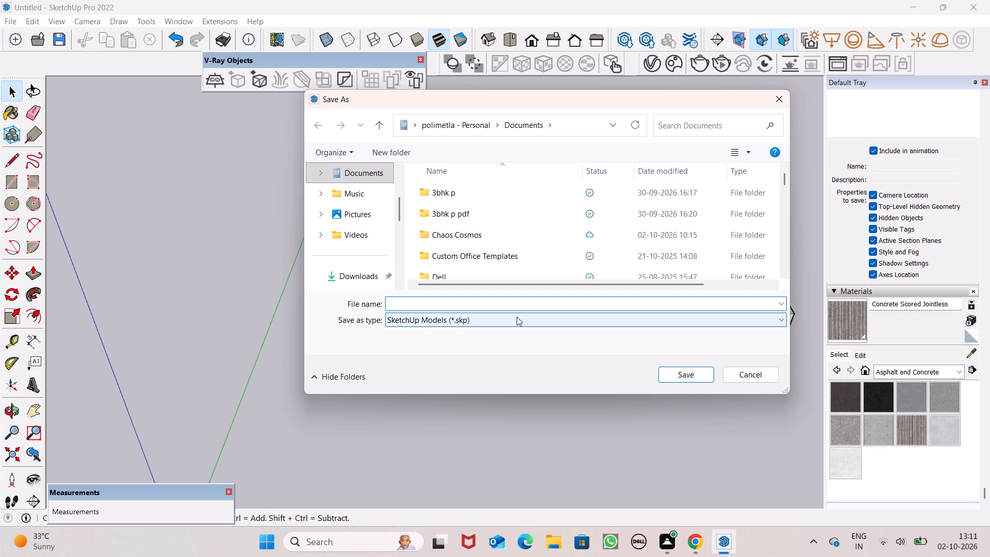
{"action": "type", "text": "villa"}
{"action": "key", "text": "space"}
{"action": "left_click", "coordinate": [389, 303]}
{"action": "key", "text": "space"}
{"action": "type", "text": "private"}
{"action": "key", "text": "space"}
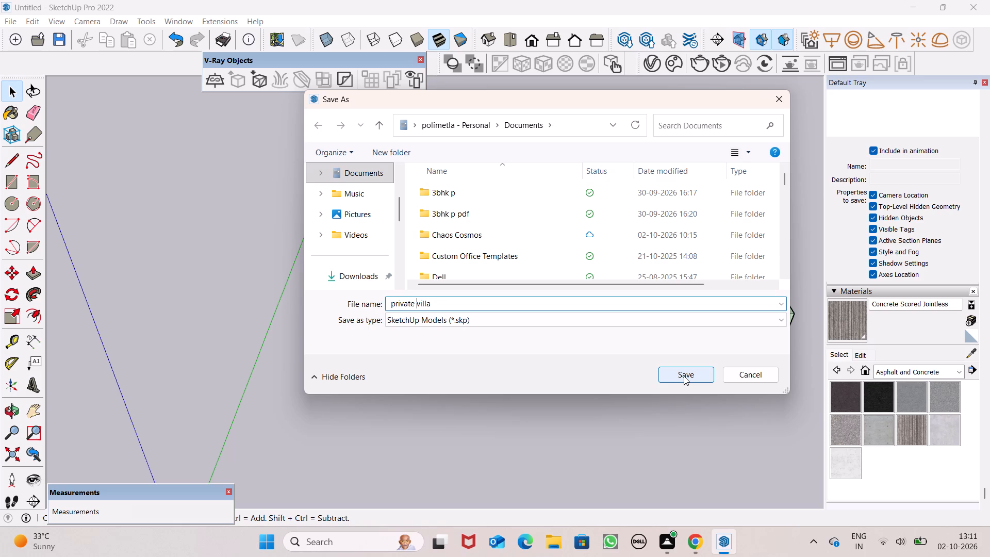
{"action": "left_click", "coordinate": [684, 376]}
{"action": "scroll", "coordinate": [649, 371], "scroll_direction": "down", "scroll_amount": 1}
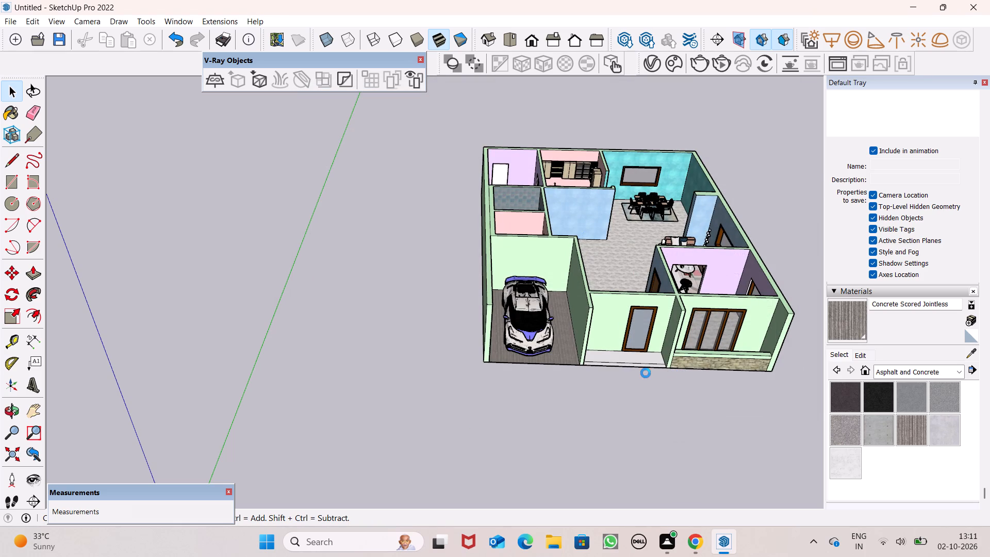
{"action": "scroll", "coordinate": [646, 373], "scroll_direction": "down", "scroll_amount": 1}
{"action": "key", "text": "ctrl+s"}
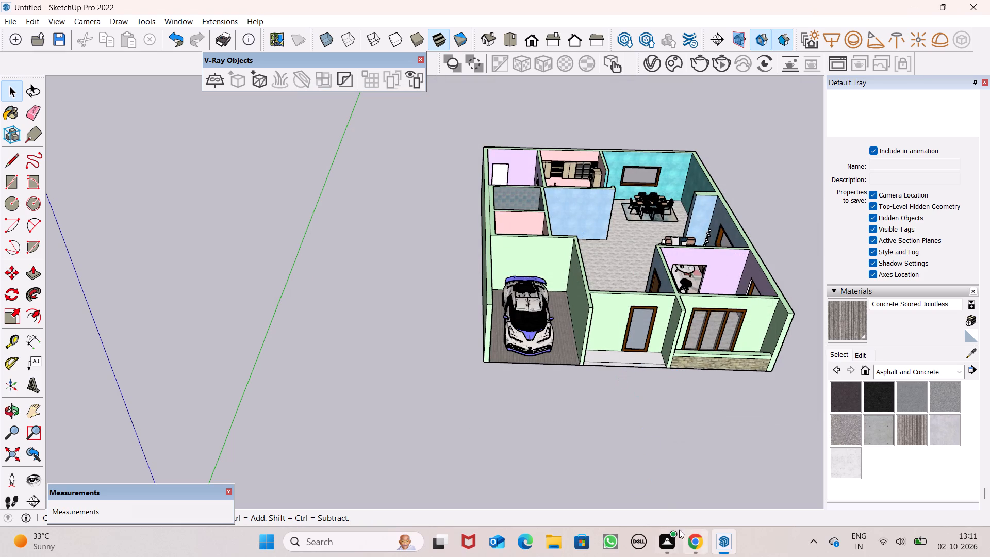
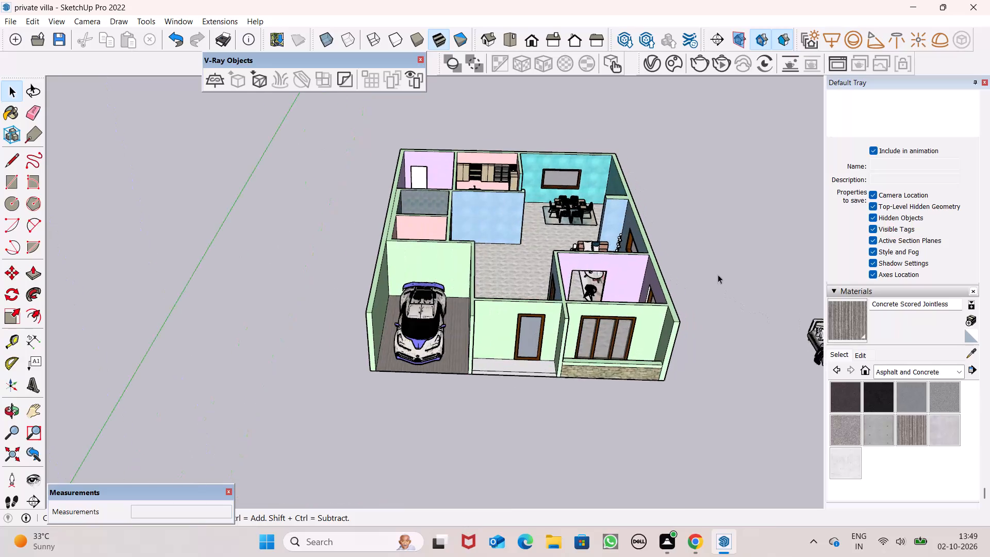
Examine the villa's overall layout from above and from the front, including the garage, rooms and front facade.
{"action": "scroll", "coordinate": [644, 200], "scroll_direction": "down", "scroll_amount": 5}
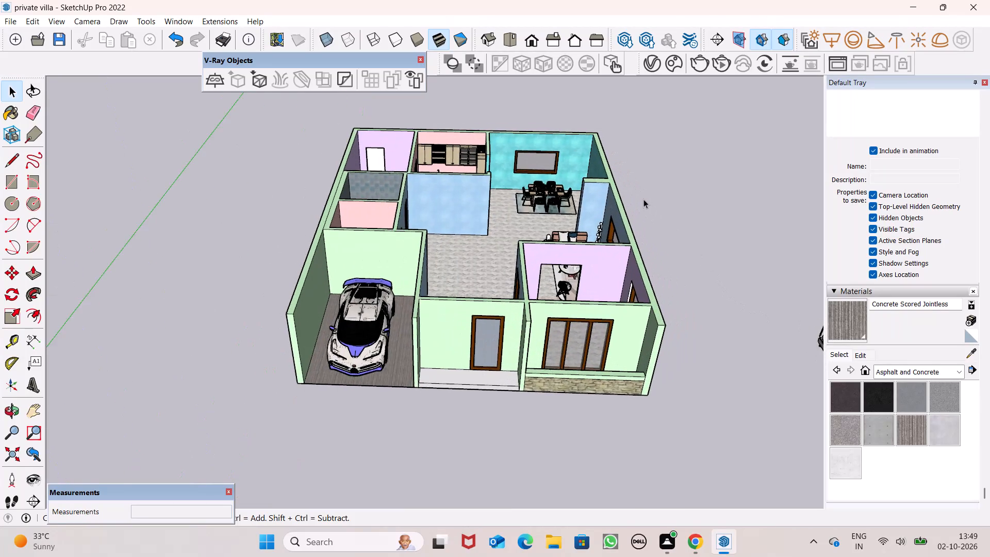
{"action": "scroll", "coordinate": [643, 199], "scroll_direction": "down", "scroll_amount": 8}
{"action": "scroll", "coordinate": [551, 280], "scroll_direction": "up", "scroll_amount": 8}
{"action": "middle_click_drag", "start_coordinate": [592, 261], "coordinate": [605, 398]}
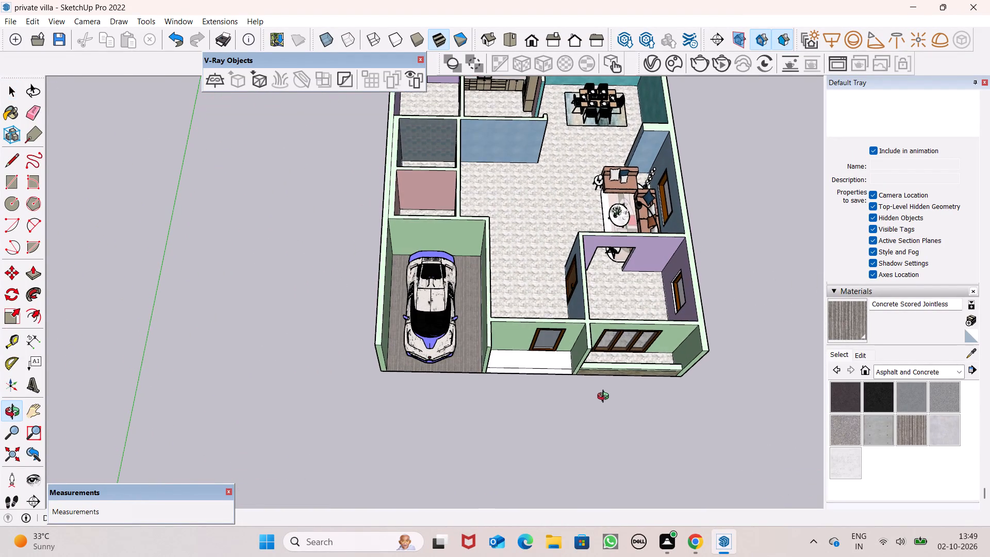
{"action": "middle_click_drag", "start_coordinate": [605, 398], "coordinate": [616, 310]}
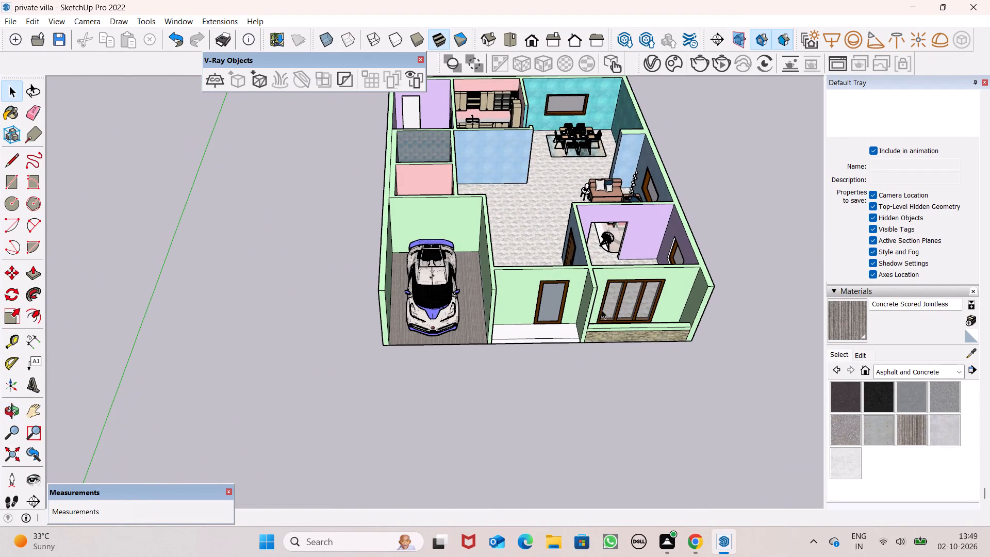
{"action": "scroll", "coordinate": [606, 166], "scroll_direction": "up", "scroll_amount": 6}
{"action": "scroll", "coordinate": [678, 215], "scroll_direction": "down", "scroll_amount": 6}
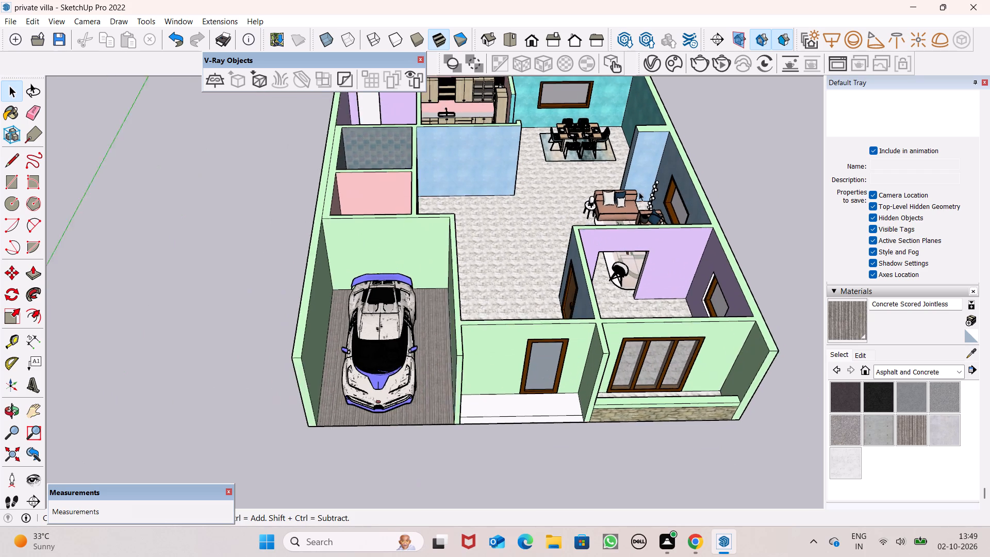
{"action": "scroll", "coordinate": [637, 190], "scroll_direction": "down", "scroll_amount": 4}
{"action": "scroll", "coordinate": [678, 236], "scroll_direction": "up", "scroll_amount": 7}
{"action": "scroll", "coordinate": [663, 299], "scroll_direction": "up", "scroll_amount": 8}
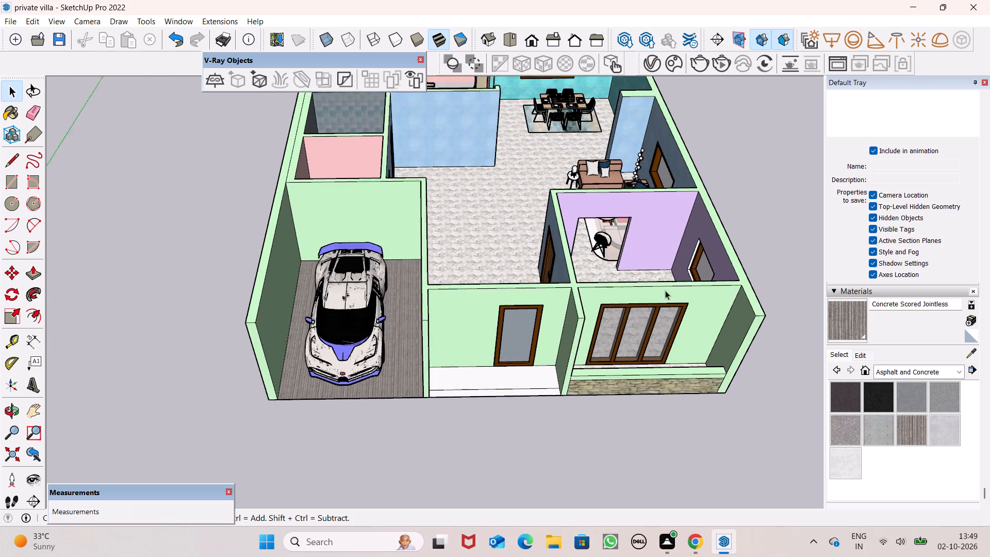
{"action": "middle_click_drag", "start_coordinate": [666, 267], "coordinate": [703, 260]}
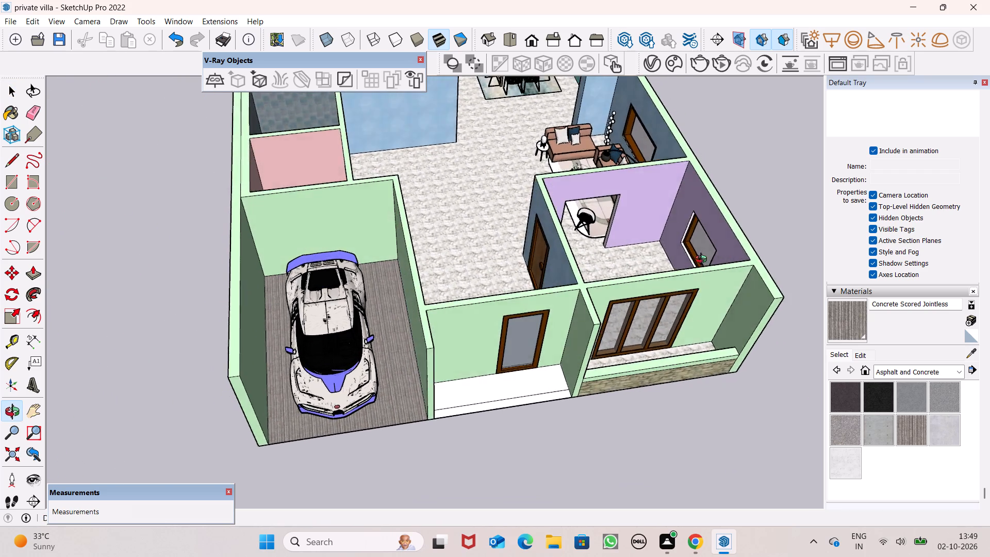
{"action": "middle_click_drag", "start_coordinate": [703, 260], "coordinate": [675, 220]}
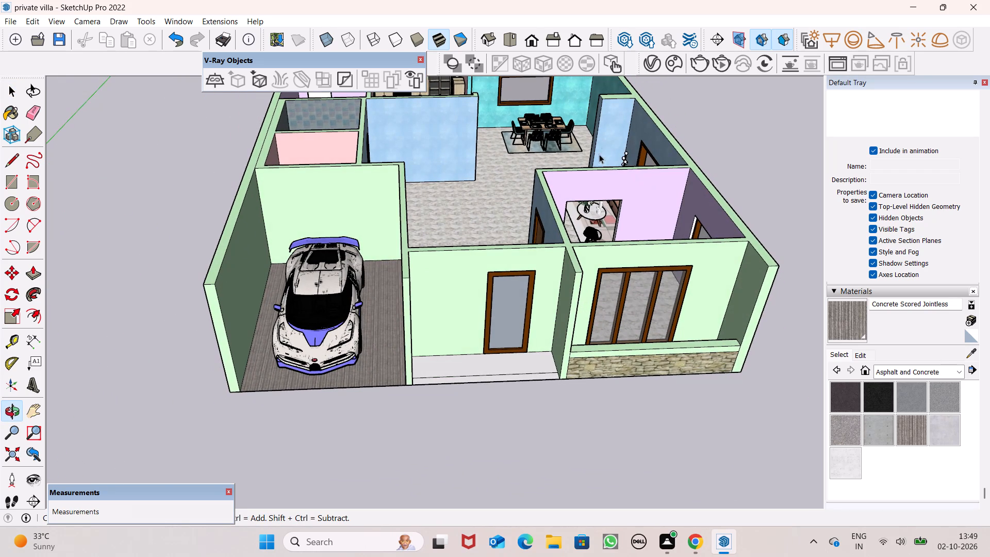
{"action": "scroll", "coordinate": [573, 309], "scroll_direction": "down", "scroll_amount": 2}
{"action": "scroll", "coordinate": [576, 325], "scroll_direction": "up", "scroll_amount": 6}
{"action": "middle_click_drag", "start_coordinate": [580, 321], "coordinate": [580, 282]}
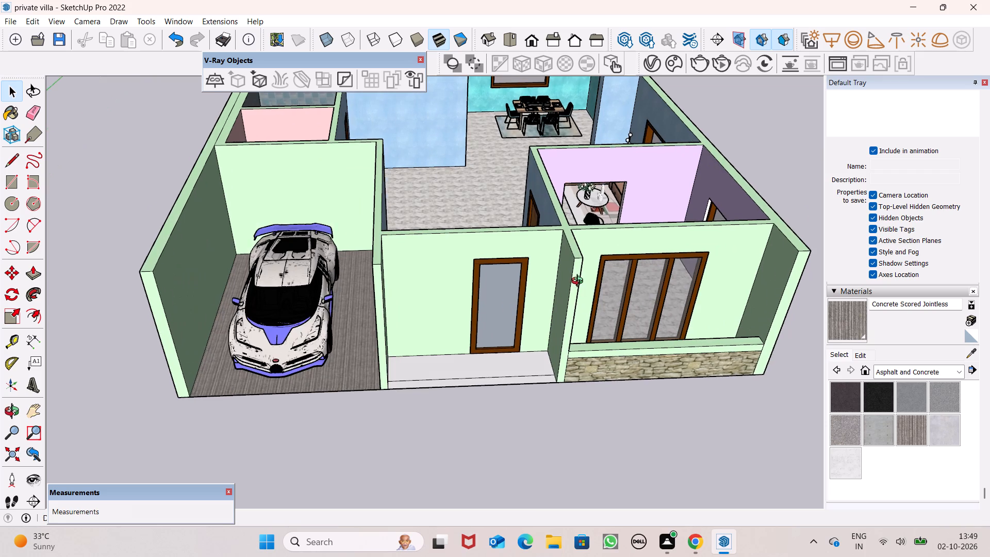
{"action": "middle_click_drag", "start_coordinate": [580, 282], "coordinate": [578, 236]}
Inspect the front entrance porch and door up close, along with the adjoining garage and front window.
{"action": "scroll", "coordinate": [539, 298], "scroll_direction": "up", "scroll_amount": 4}
{"action": "scroll", "coordinate": [485, 321], "scroll_direction": "up", "scroll_amount": 6}
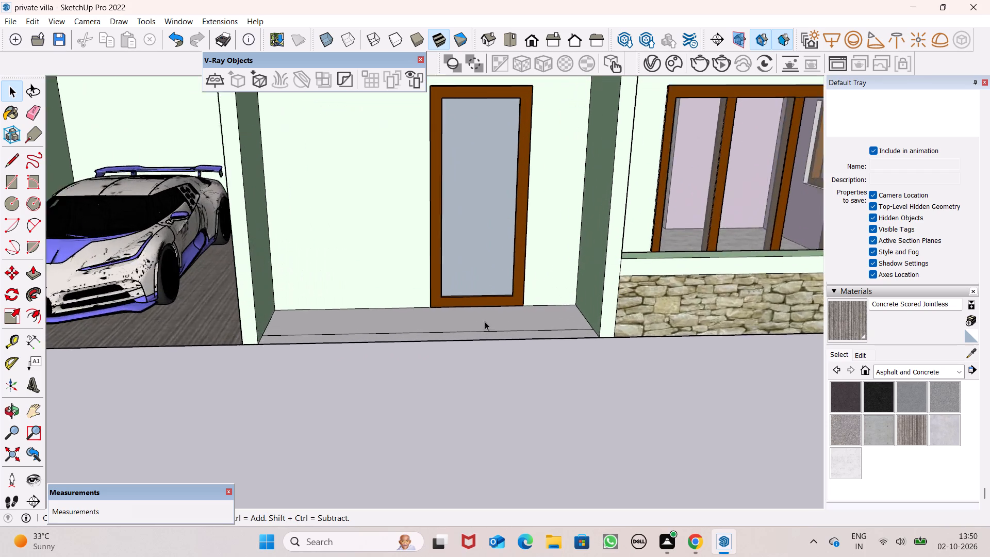
{"action": "scroll", "coordinate": [485, 321], "scroll_direction": "up", "scroll_amount": 3}
{"action": "scroll", "coordinate": [513, 287], "scroll_direction": "down", "scroll_amount": 6}
{"action": "scroll", "coordinate": [544, 235], "scroll_direction": "down", "scroll_amount": 11}
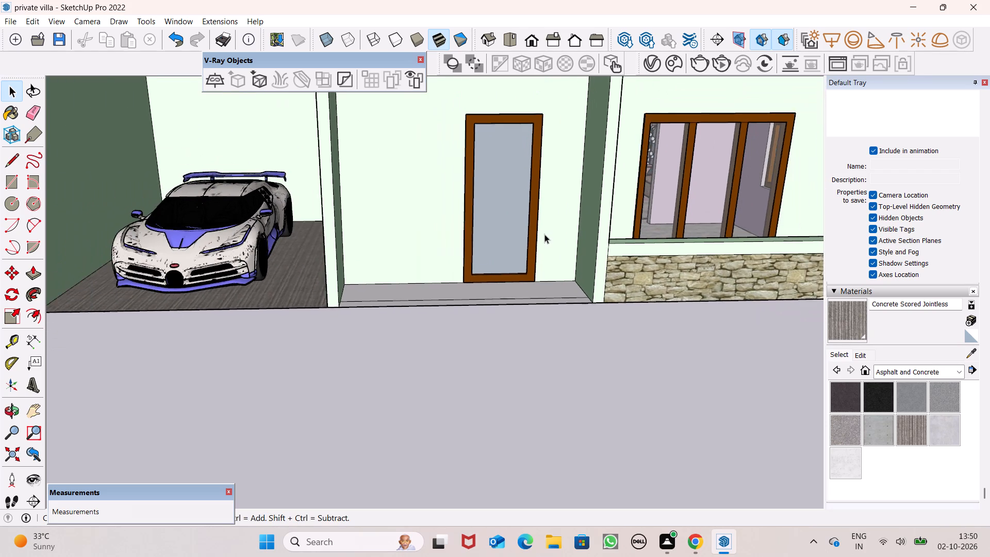
{"action": "scroll", "coordinate": [544, 234], "scroll_direction": "down", "scroll_amount": 11}
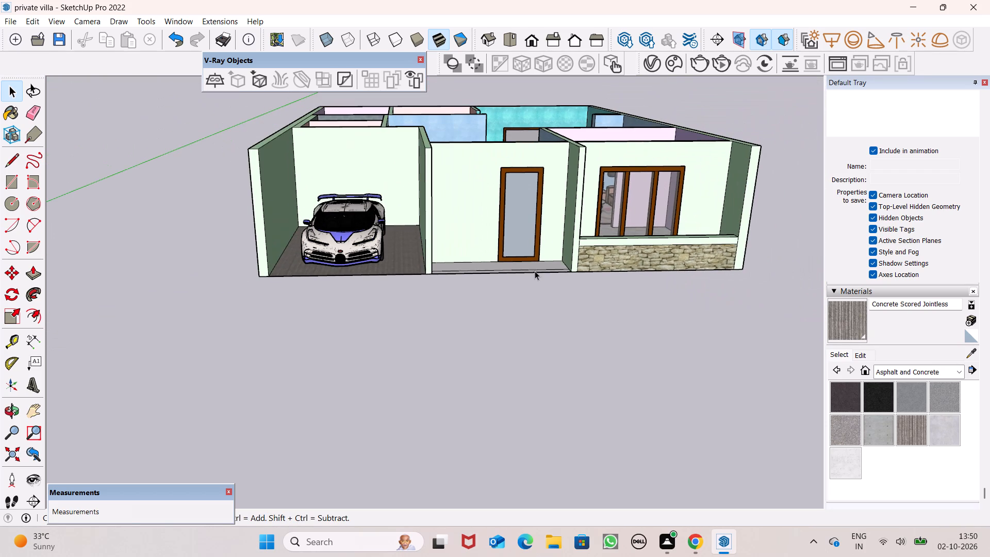
{"action": "scroll", "coordinate": [589, 140], "scroll_direction": "up", "scroll_amount": 6}
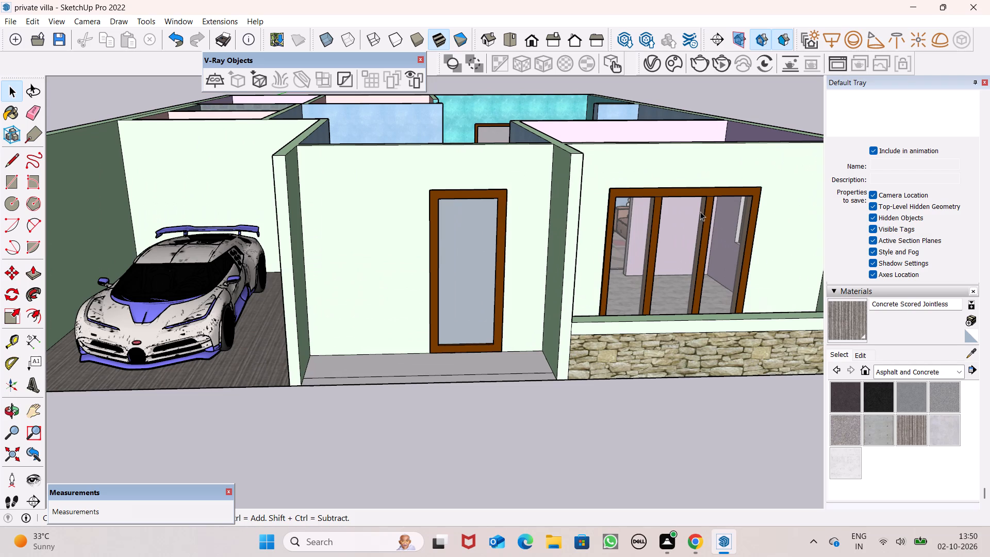
{"action": "scroll", "coordinate": [734, 240], "scroll_direction": "down", "scroll_amount": 1}
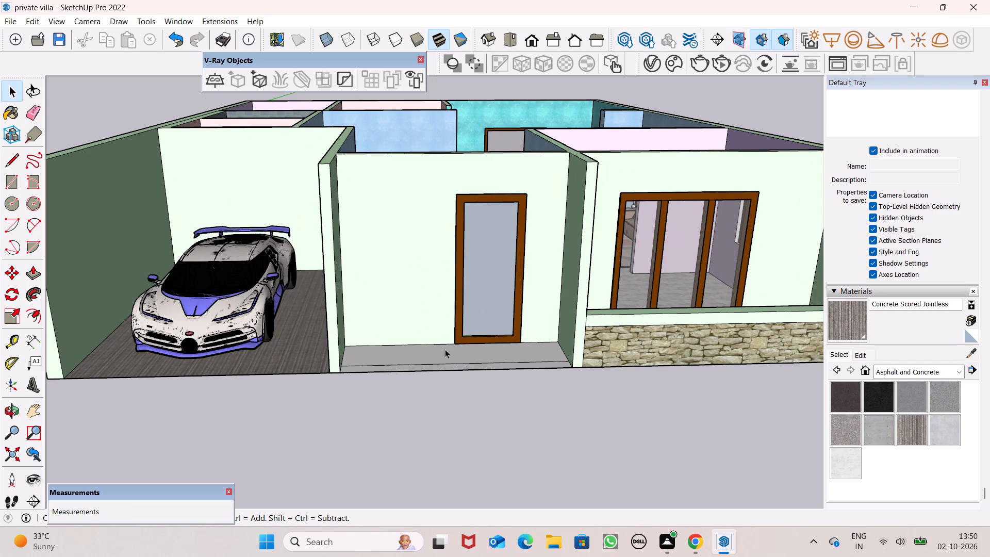
Try to move through the front entrance door into the villa with the Walk tool active.
{"action": "left_click_drag", "start_coordinate": [8, 505], "coordinate": [12, 499]}
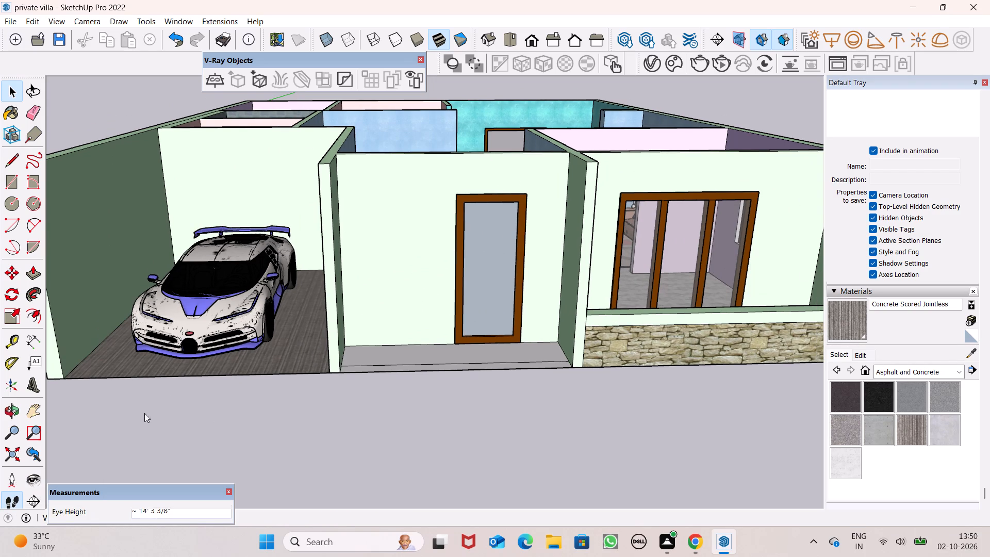
{"action": "scroll", "coordinate": [391, 303], "scroll_direction": "down", "scroll_amount": 4}
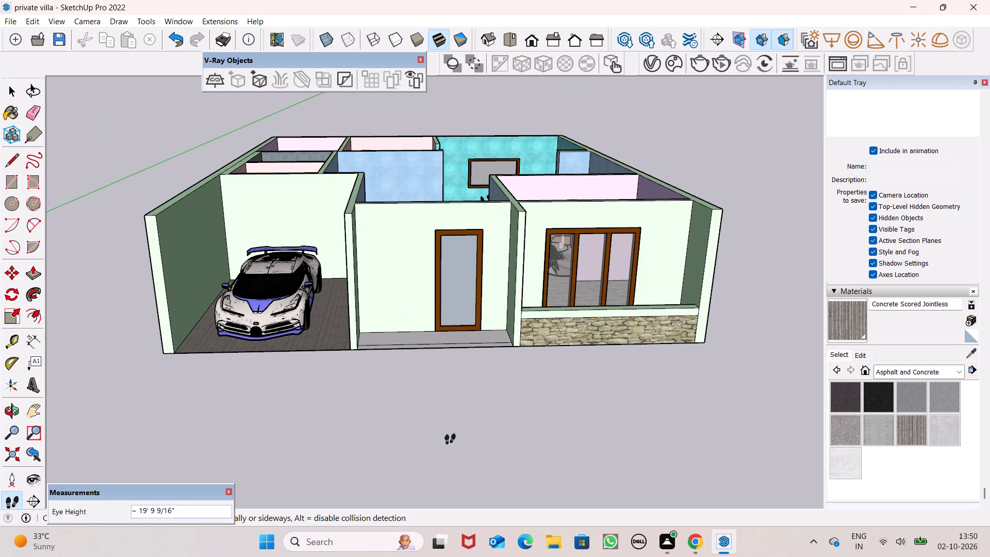
{"action": "left_click", "coordinate": [451, 434]}
{"action": "scroll", "coordinate": [458, 381], "scroll_direction": "up", "scroll_amount": 6}
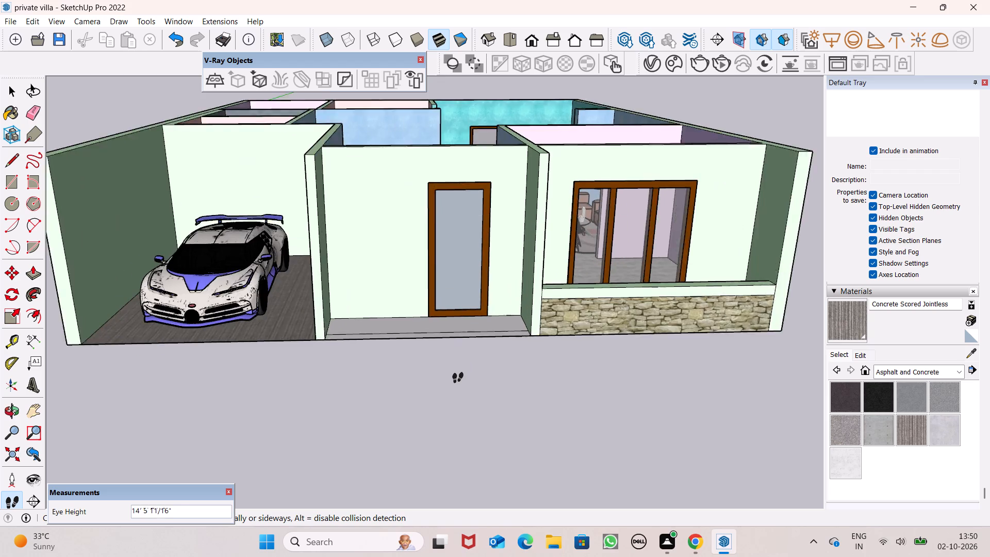
{"action": "scroll", "coordinate": [458, 378], "scroll_direction": "up", "scroll_amount": 8}
{"action": "left_click", "coordinate": [456, 267]}
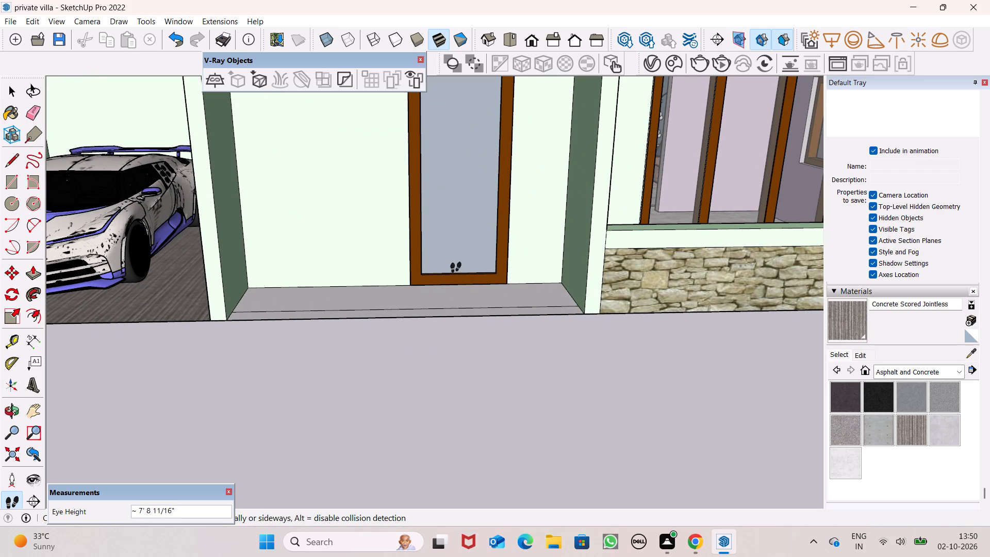
{"action": "scroll", "coordinate": [455, 236], "scroll_direction": "up", "scroll_amount": 12}
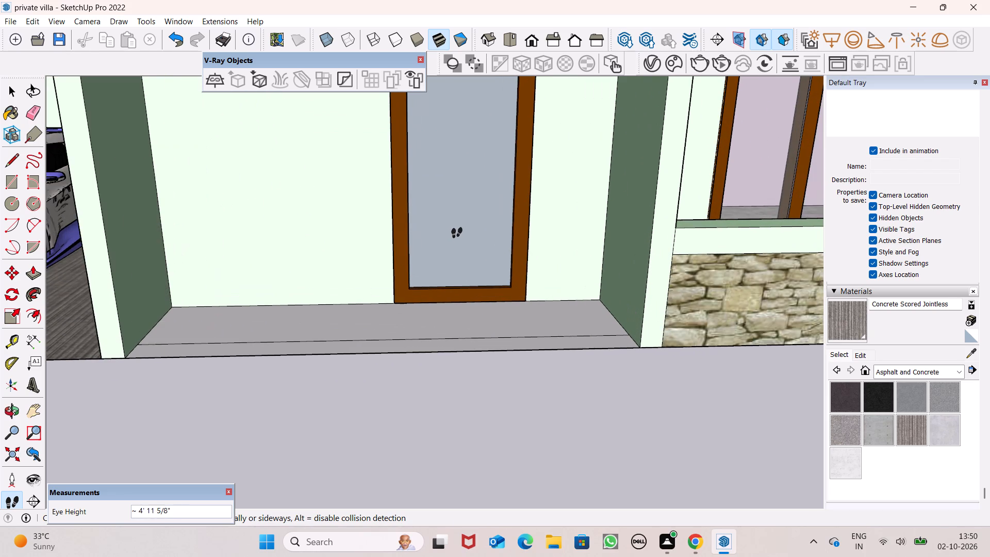
{"action": "scroll", "coordinate": [457, 233], "scroll_direction": "up", "scroll_amount": 13}
{"action": "scroll", "coordinate": [457, 233], "scroll_direction": "up", "scroll_amount": 8}
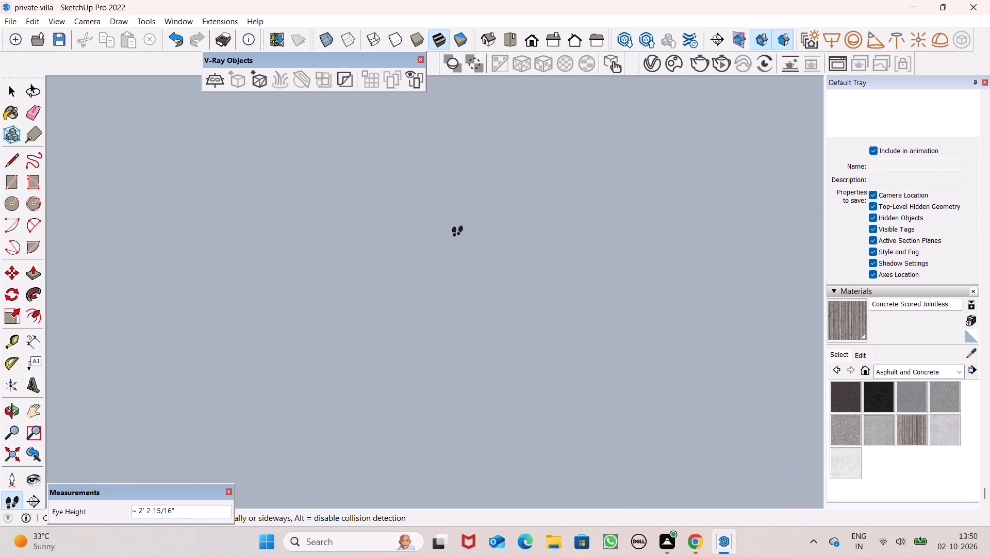
{"action": "scroll", "coordinate": [458, 229], "scroll_direction": "up", "scroll_amount": 17}
{"action": "scroll", "coordinate": [463, 222], "scroll_direction": "up", "scroll_amount": 8}
{"action": "scroll", "coordinate": [463, 221], "scroll_direction": "up", "scroll_amount": 16}
{"action": "scroll", "coordinate": [538, 197], "scroll_direction": "up", "scroll_amount": 3}
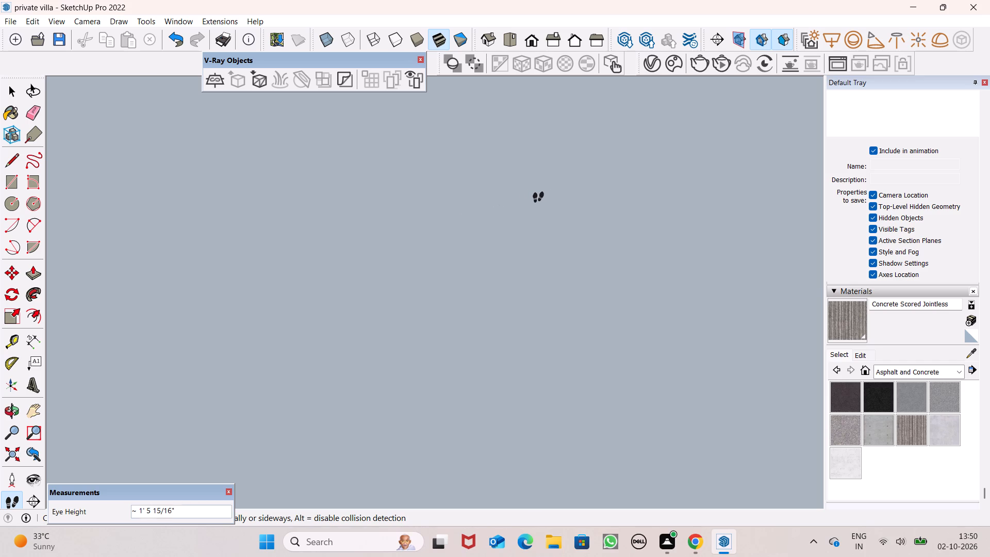
{"action": "scroll", "coordinate": [538, 197], "scroll_direction": "up", "scroll_amount": 6}
{"action": "scroll", "coordinate": [538, 194], "scroll_direction": "down", "scroll_amount": 13}
{"action": "scroll", "coordinate": [548, 186], "scroll_direction": "down", "scroll_amount": 16}
{"action": "scroll", "coordinate": [567, 174], "scroll_direction": "down", "scroll_amount": 16}
{"action": "scroll", "coordinate": [580, 162], "scroll_direction": "down", "scroll_amount": 16}
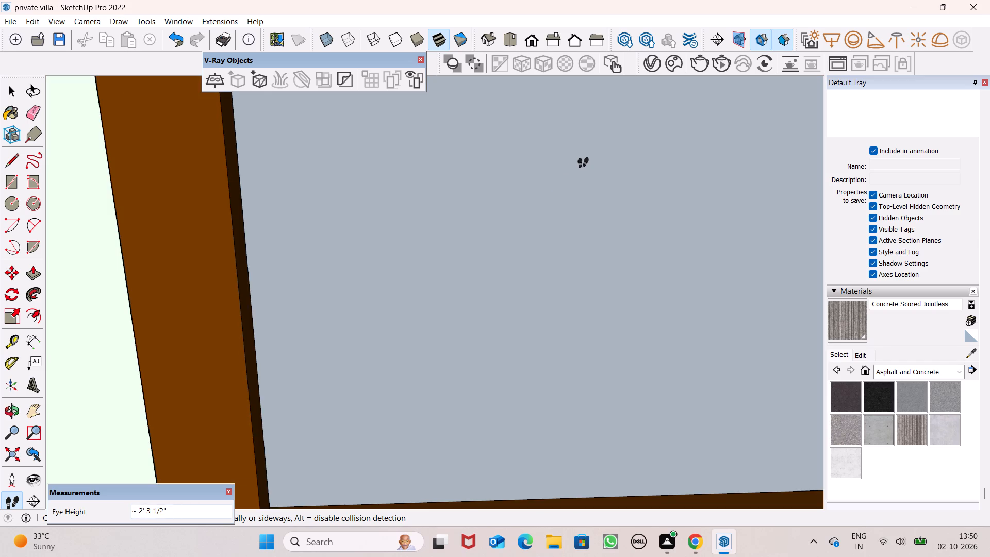
{"action": "scroll", "coordinate": [583, 162], "scroll_direction": "down", "scroll_amount": 9}
Try again to get past the entrance door's glass to view the interior, and back out to the porch.
{"action": "middle_click_drag", "start_coordinate": [592, 172], "coordinate": [595, 199]}
{"action": "scroll", "coordinate": [670, 198], "scroll_direction": "up", "scroll_amount": 17}
{"action": "scroll", "coordinate": [710, 171], "scroll_direction": "up", "scroll_amount": 7}
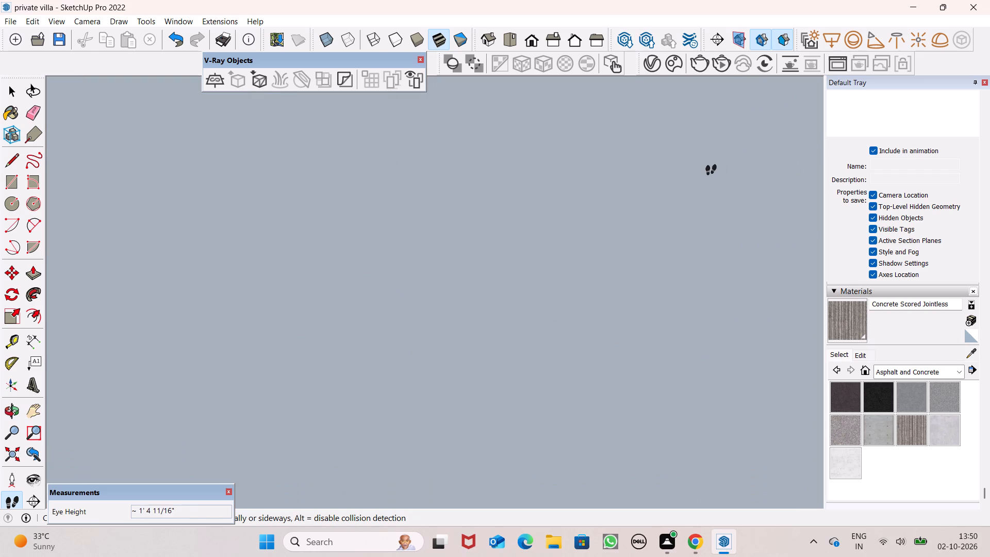
{"action": "scroll", "coordinate": [711, 170], "scroll_direction": "up", "scroll_amount": 20}
{"action": "scroll", "coordinate": [711, 170], "scroll_direction": "up", "scroll_amount": 17}
{"action": "middle_click", "coordinate": [715, 164]}
{"action": "scroll", "coordinate": [713, 164], "scroll_direction": "up", "scroll_amount": 10}
{"action": "middle_click_drag", "start_coordinate": [607, 250], "coordinate": [591, 206]}
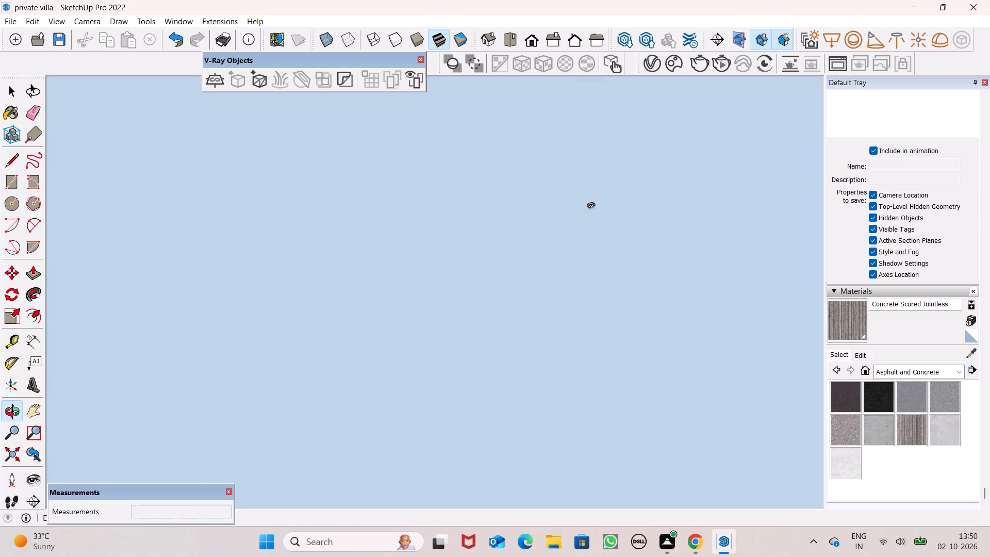
{"action": "middle_click_drag", "start_coordinate": [591, 206], "coordinate": [589, 203]}
{"action": "scroll", "coordinate": [594, 201], "scroll_direction": "down", "scroll_amount": 13}
{"action": "scroll", "coordinate": [612, 192], "scroll_direction": "up", "scroll_amount": 4}
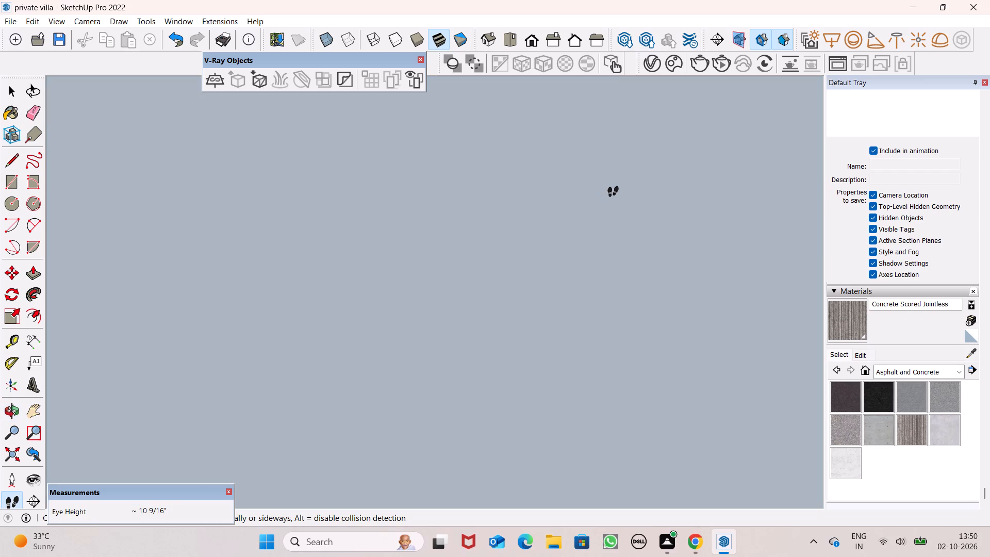
{"action": "scroll", "coordinate": [613, 191], "scroll_direction": "up", "scroll_amount": 20}
{"action": "middle_click_drag", "start_coordinate": [618, 185], "coordinate": [615, 151]}
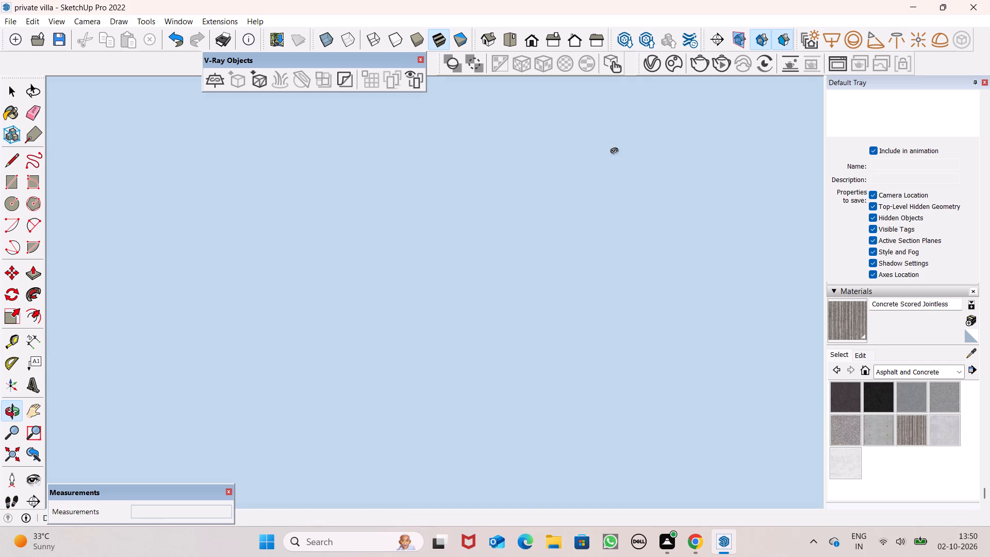
{"action": "middle_click_drag", "start_coordinate": [615, 151], "coordinate": [614, 144]}
{"action": "scroll", "coordinate": [614, 144], "scroll_direction": "up", "scroll_amount": 1}
{"action": "scroll", "coordinate": [648, 177], "scroll_direction": "down", "scroll_amount": 20}
{"action": "scroll", "coordinate": [648, 177], "scroll_direction": "down", "scroll_amount": 9}
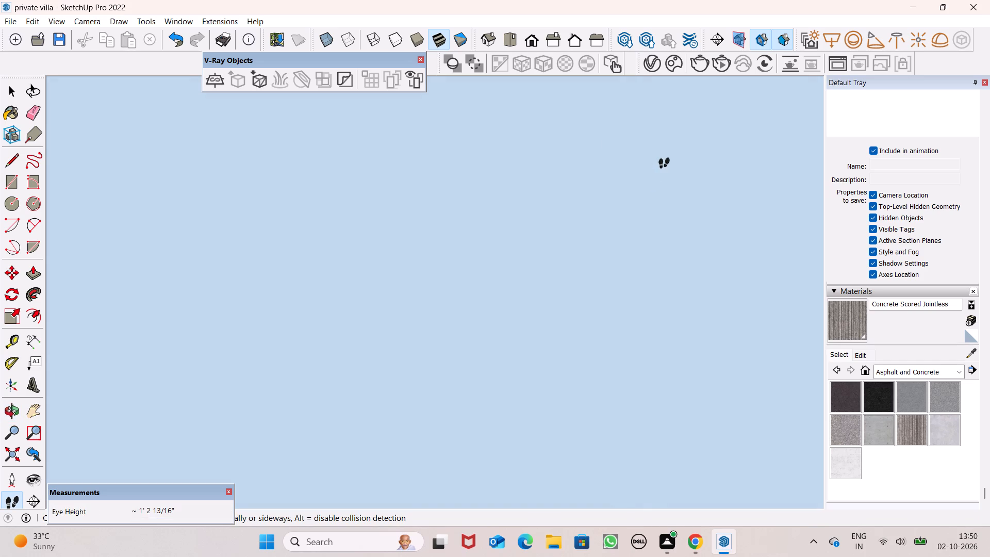
{"action": "scroll", "coordinate": [664, 163], "scroll_direction": "down", "scroll_amount": 5}
{"action": "scroll", "coordinate": [689, 129], "scroll_direction": "down", "scroll_amount": 20}
{"action": "scroll", "coordinate": [689, 129], "scroll_direction": "down", "scroll_amount": 20}
{"action": "scroll", "coordinate": [689, 129], "scroll_direction": "down", "scroll_amount": 3}
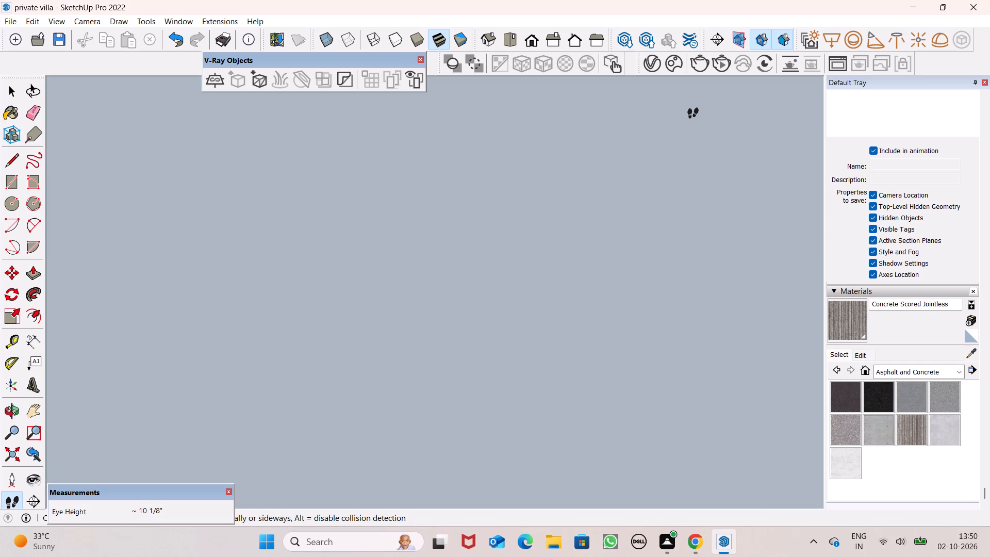
{"action": "scroll", "coordinate": [693, 113], "scroll_direction": "down", "scroll_amount": 20}
{"action": "scroll", "coordinate": [693, 113], "scroll_direction": "down", "scroll_amount": 1}
{"action": "scroll", "coordinate": [672, 172], "scroll_direction": "up", "scroll_amount": 1}
{"action": "scroll", "coordinate": [672, 172], "scroll_direction": "down", "scroll_amount": 1}
{"action": "scroll", "coordinate": [672, 172], "scroll_direction": "up", "scroll_amount": 1}
{"action": "scroll", "coordinate": [684, 170], "scroll_direction": "down", "scroll_amount": 14}
{"action": "scroll", "coordinate": [697, 179], "scroll_direction": "down", "scroll_amount": 20}
{"action": "scroll", "coordinate": [534, 190], "scroll_direction": "down", "scroll_amount": 17}
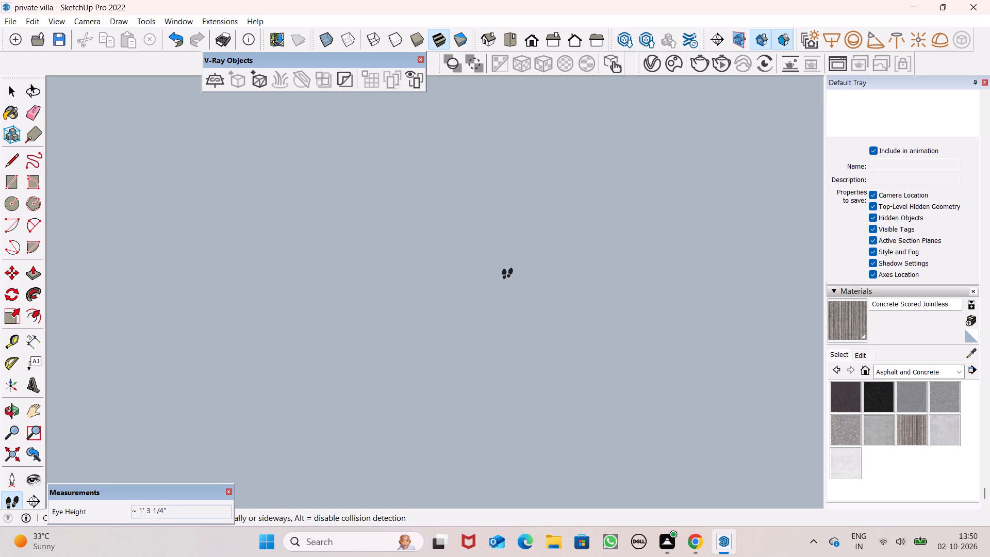
{"action": "scroll", "coordinate": [494, 288], "scroll_direction": "down", "scroll_amount": 9}
{"action": "scroll", "coordinate": [484, 244], "scroll_direction": "down", "scroll_amount": 20}
{"action": "scroll", "coordinate": [484, 244], "scroll_direction": "down", "scroll_amount": 13}
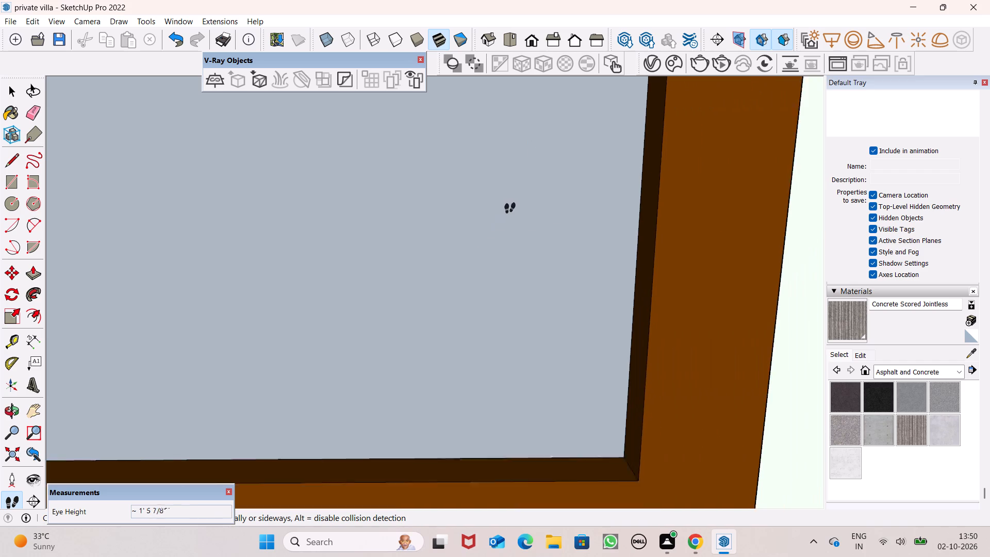
{"action": "scroll", "coordinate": [510, 208], "scroll_direction": "down", "scroll_amount": 8}
{"action": "scroll", "coordinate": [540, 163], "scroll_direction": "down", "scroll_amount": 20}
{"action": "scroll", "coordinate": [540, 163], "scroll_direction": "down", "scroll_amount": 9}
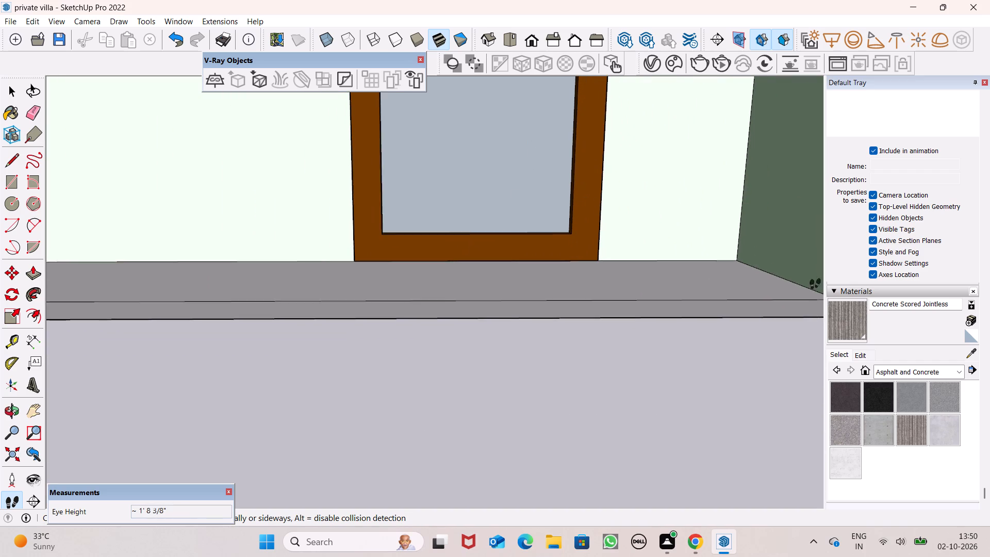
{"action": "scroll", "coordinate": [884, 341], "scroll_direction": "down", "scroll_amount": 7}
Bring the Scenes settings into view and examine the front facade with the garage, entrance door and window.
{"action": "scroll", "coordinate": [907, 423], "scroll_direction": "up", "scroll_amount": 7}
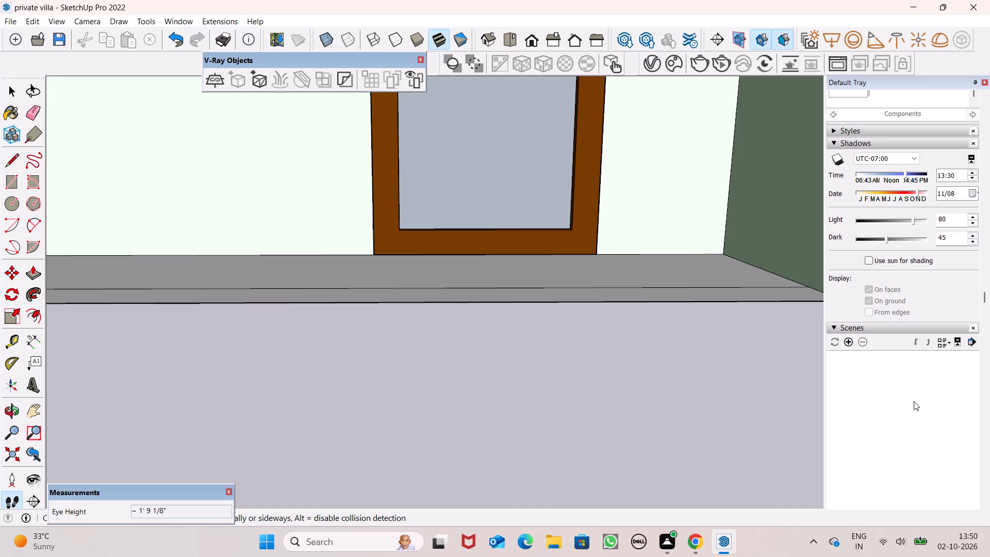
{"action": "scroll", "coordinate": [914, 401], "scroll_direction": "up", "scroll_amount": 1}
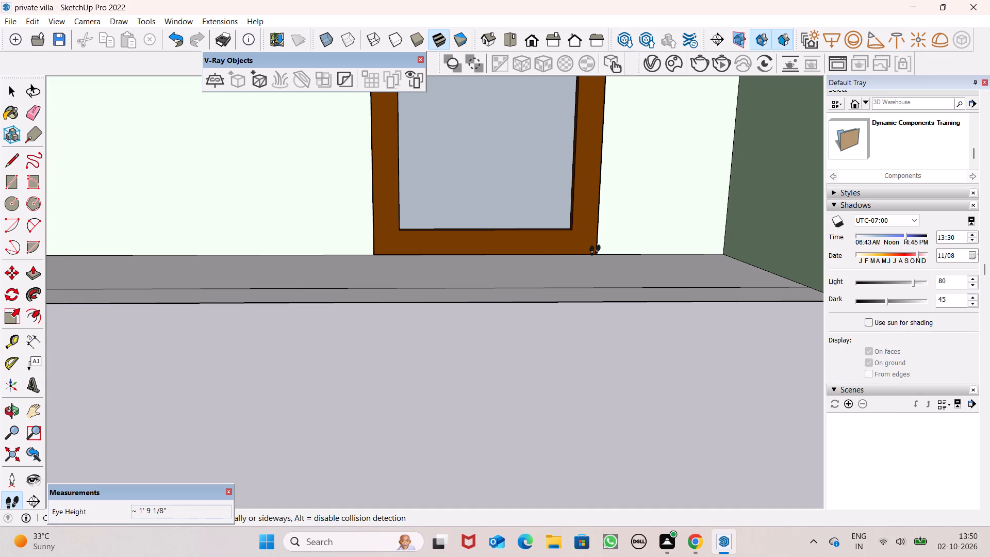
{"action": "scroll", "coordinate": [594, 249], "scroll_direction": "down", "scroll_amount": 7}
{"action": "scroll", "coordinate": [594, 224], "scroll_direction": "down", "scroll_amount": 20}
{"action": "scroll", "coordinate": [594, 224], "scroll_direction": "down", "scroll_amount": 8}
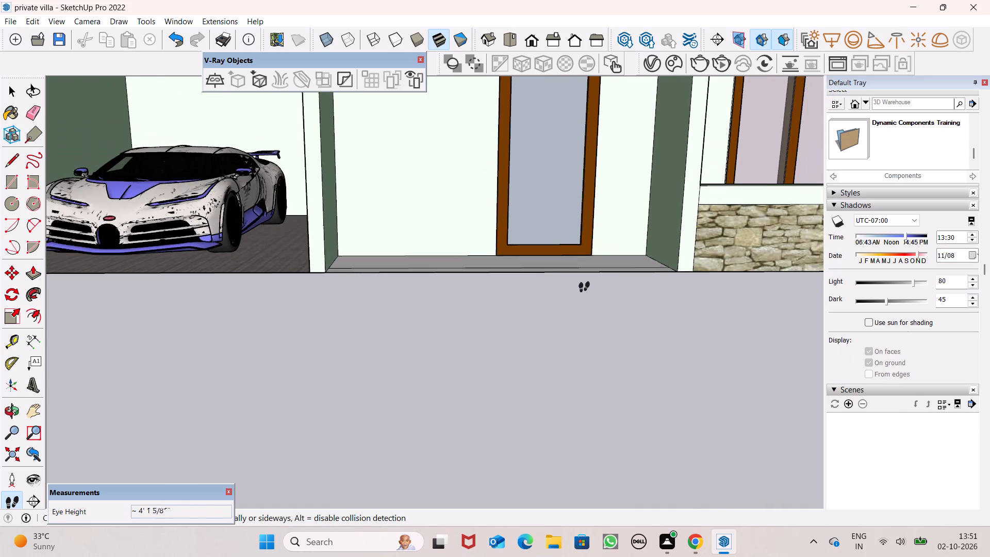
{"action": "scroll", "coordinate": [584, 287], "scroll_direction": "down", "scroll_amount": 7}
{"action": "scroll", "coordinate": [621, 242], "scroll_direction": "down", "scroll_amount": 17}
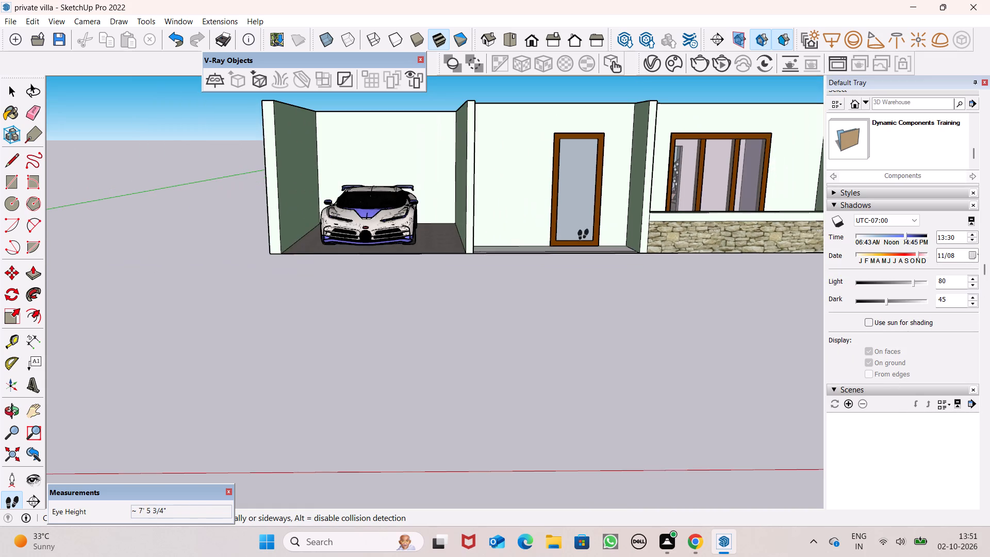
{"action": "middle_click_drag", "start_coordinate": [583, 234], "coordinate": [594, 243]}
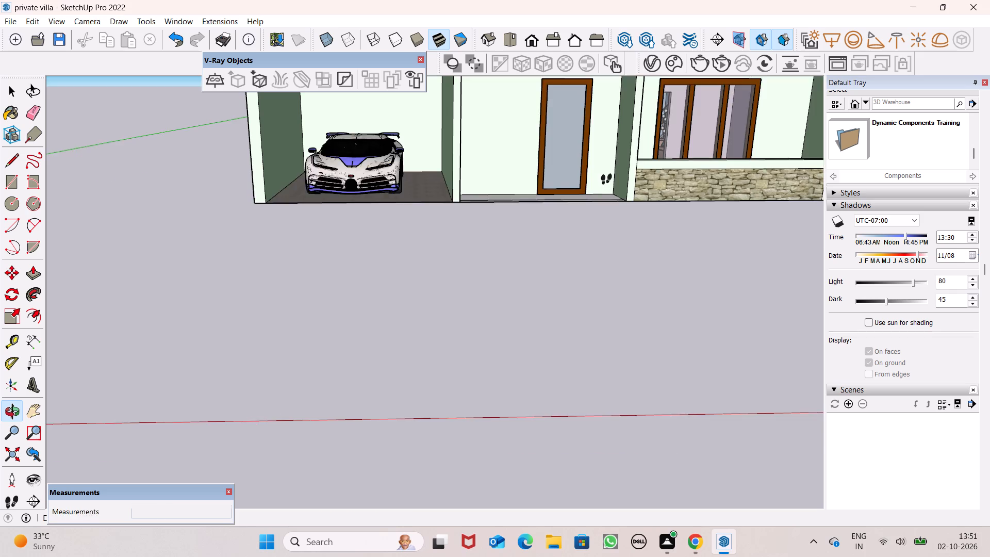
{"action": "scroll", "coordinate": [605, 189], "scroll_direction": "down", "scroll_amount": 11}
{"action": "scroll", "coordinate": [586, 133], "scroll_direction": "up", "scroll_amount": 2}
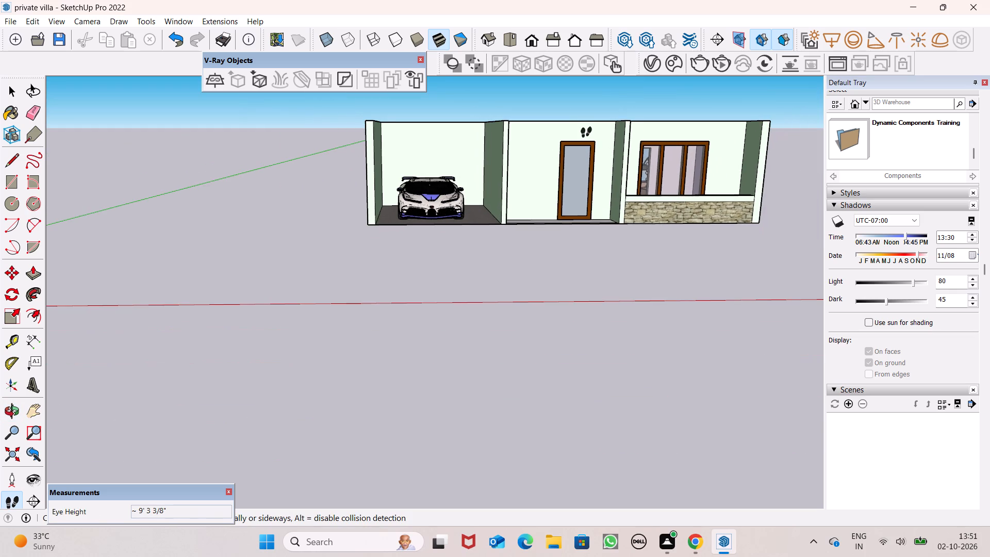
{"action": "scroll", "coordinate": [586, 132], "scroll_direction": "up", "scroll_amount": 12}
Examine the villa from above, including the entrance hall behind the front door, the dining area and the surrounding rooms.
{"action": "middle_click_drag", "start_coordinate": [595, 112], "coordinate": [591, 230]}
{"action": "scroll", "coordinate": [607, 158], "scroll_direction": "down", "scroll_amount": 6}
{"action": "scroll", "coordinate": [591, 222], "scroll_direction": "down", "scroll_amount": 17}
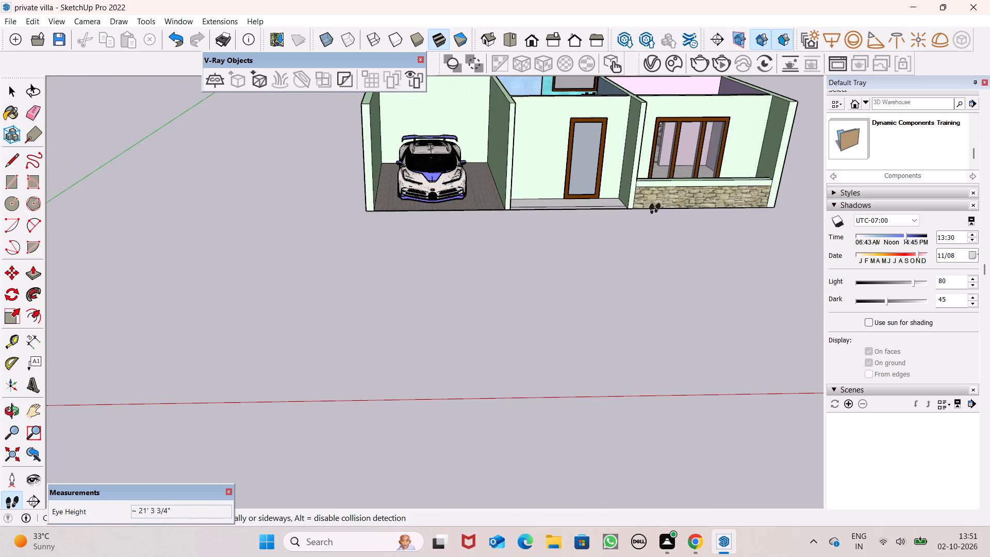
{"action": "scroll", "coordinate": [655, 208], "scroll_direction": "down", "scroll_amount": 12}
{"action": "scroll", "coordinate": [615, 84], "scroll_direction": "up", "scroll_amount": 19}
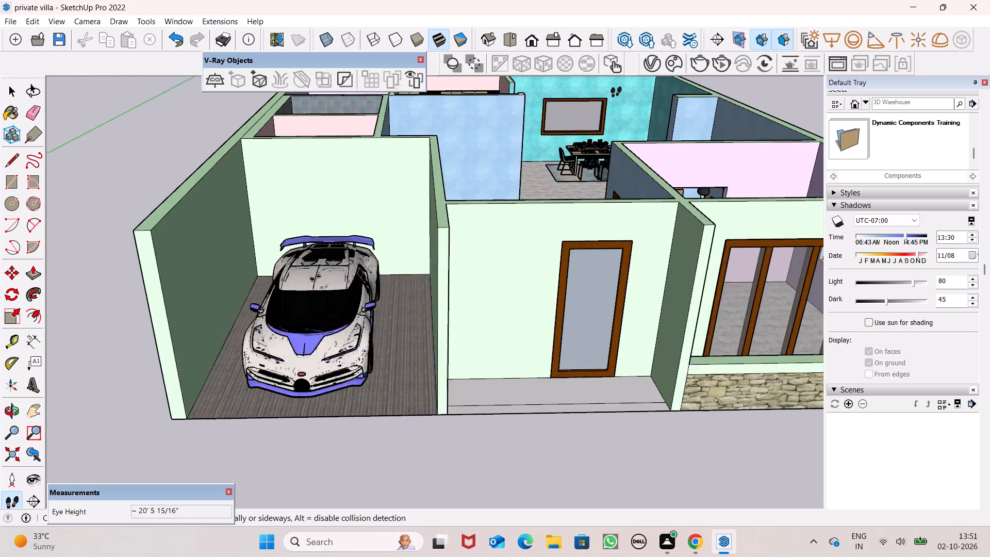
{"action": "middle_click", "coordinate": [616, 92]}
{"action": "scroll", "coordinate": [616, 92], "scroll_direction": "up", "scroll_amount": 4}
{"action": "middle_click_drag", "start_coordinate": [607, 146], "coordinate": [604, 199]}
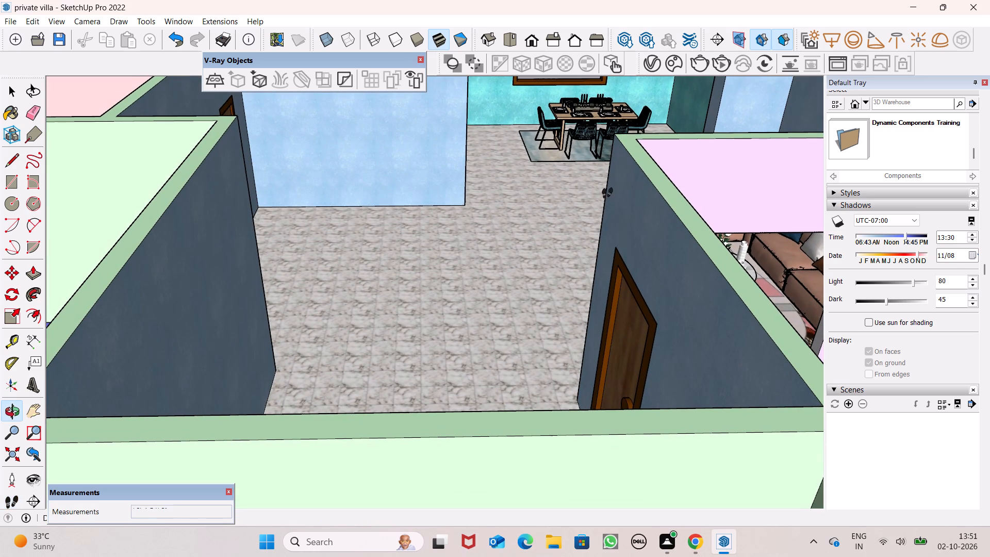
{"action": "key", "text": "space"}
{"action": "scroll", "coordinate": [512, 320], "scroll_direction": "down", "scroll_amount": 8}
{"action": "scroll", "coordinate": [500, 246], "scroll_direction": "up", "scroll_amount": 1}
{"action": "scroll", "coordinate": [500, 246], "scroll_direction": "down", "scroll_amount": 18}
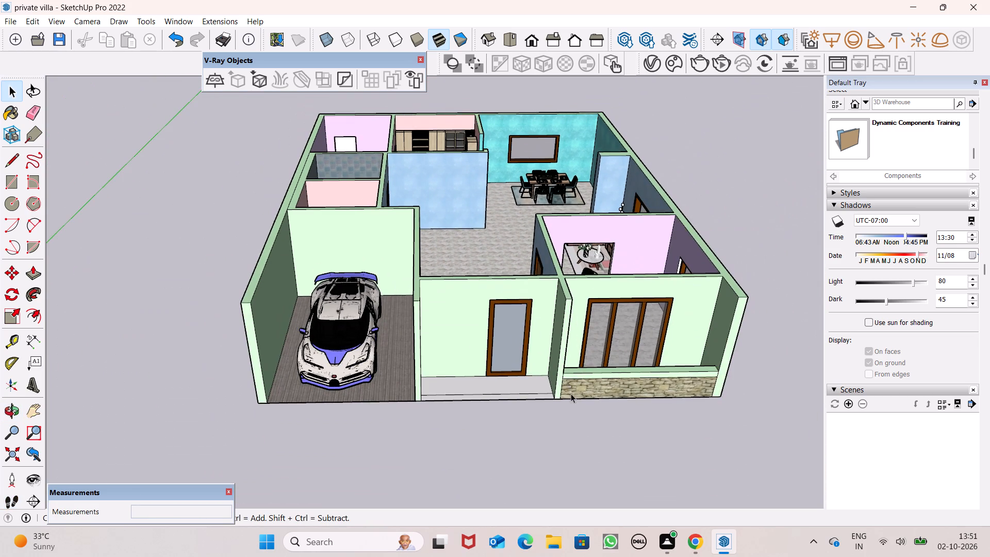
Move the glass entrance door out of its opening to the ground in front of the stone-clad wall.
{"action": "middle_click_drag", "start_coordinate": [571, 395], "coordinate": [571, 361]}
{"action": "scroll", "coordinate": [531, 361], "scroll_direction": "up", "scroll_amount": 1}
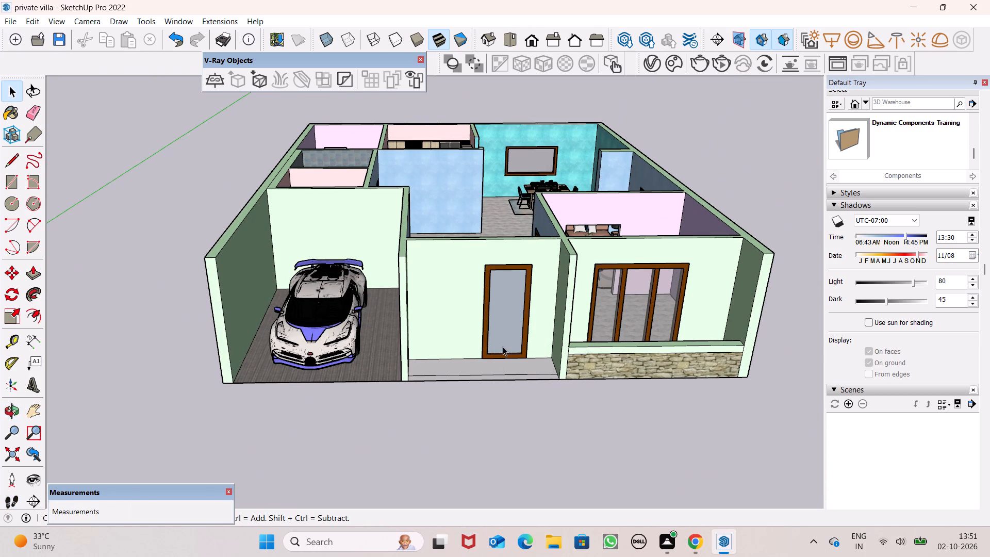
{"action": "left_click", "coordinate": [503, 337]}
{"action": "key", "text": "m"}
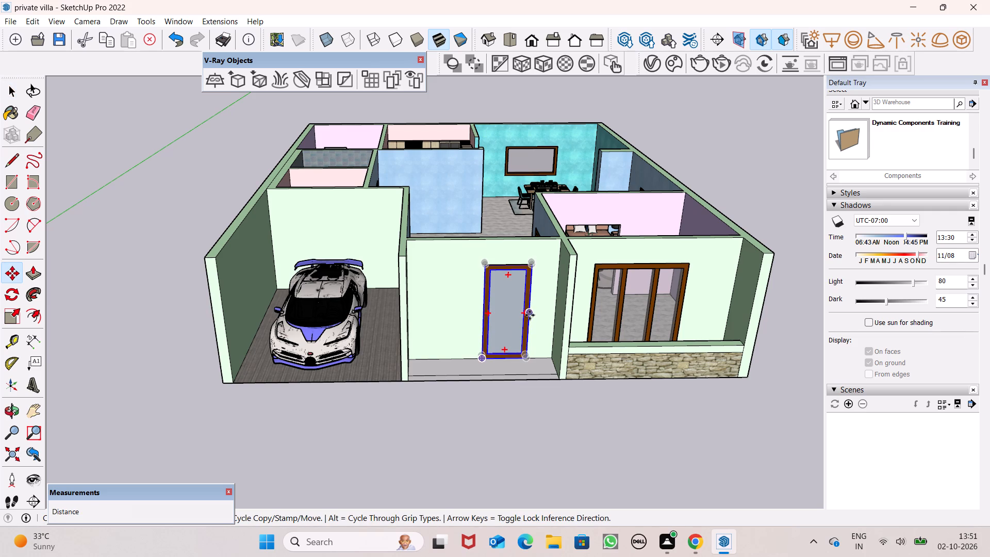
{"action": "key", "text": "Return"}
{"action": "left_click_drag", "start_coordinate": [515, 316], "coordinate": [673, 399]}
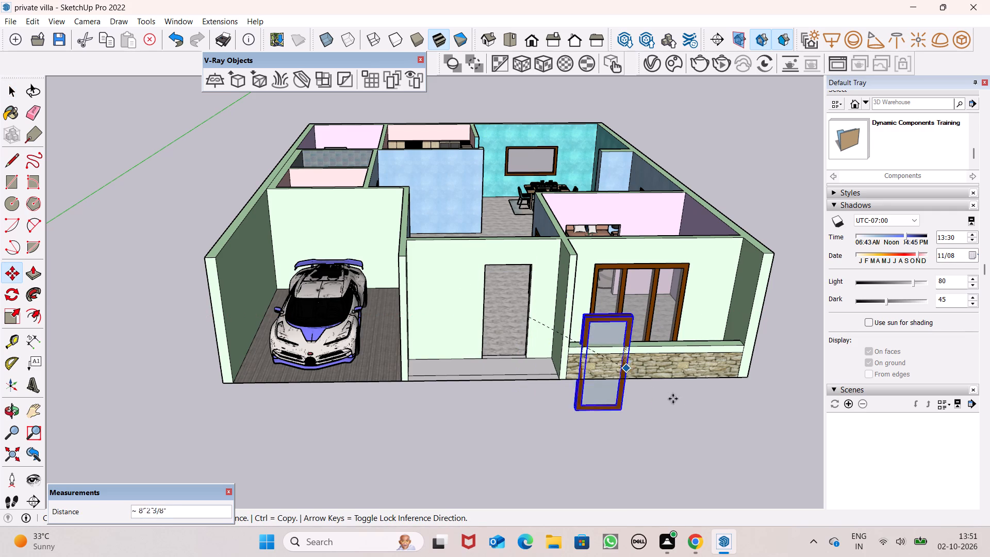
{"action": "left_click_drag", "start_coordinate": [673, 399], "coordinate": [708, 417]}
{"action": "key", "text": "space"}
{"action": "left_click", "coordinate": [603, 437]}
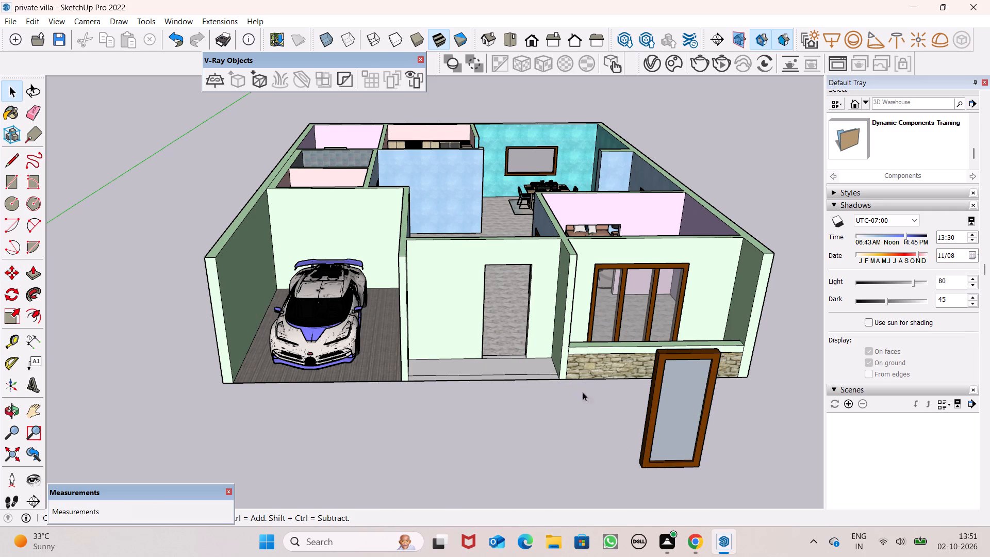
Walk through the open front doorway into the hall with the Walk tool, facing the dining table and wall window.
{"action": "scroll", "coordinate": [555, 338], "scroll_direction": "up", "scroll_amount": 4}
{"action": "middle_click_drag", "start_coordinate": [559, 351], "coordinate": [561, 318]}
{"action": "scroll", "coordinate": [561, 317], "scroll_direction": "up", "scroll_amount": 1}
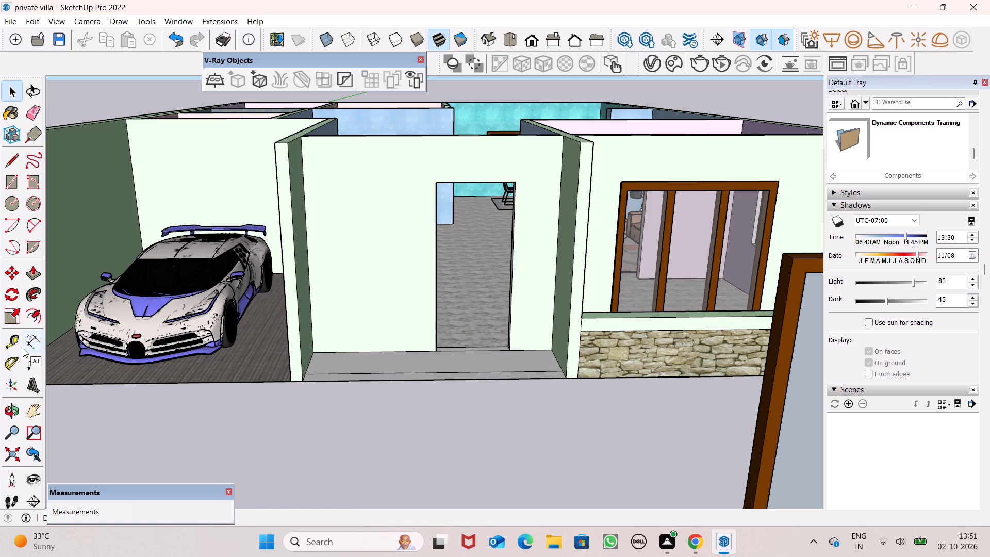
{"action": "left_click", "coordinate": [15, 505]}
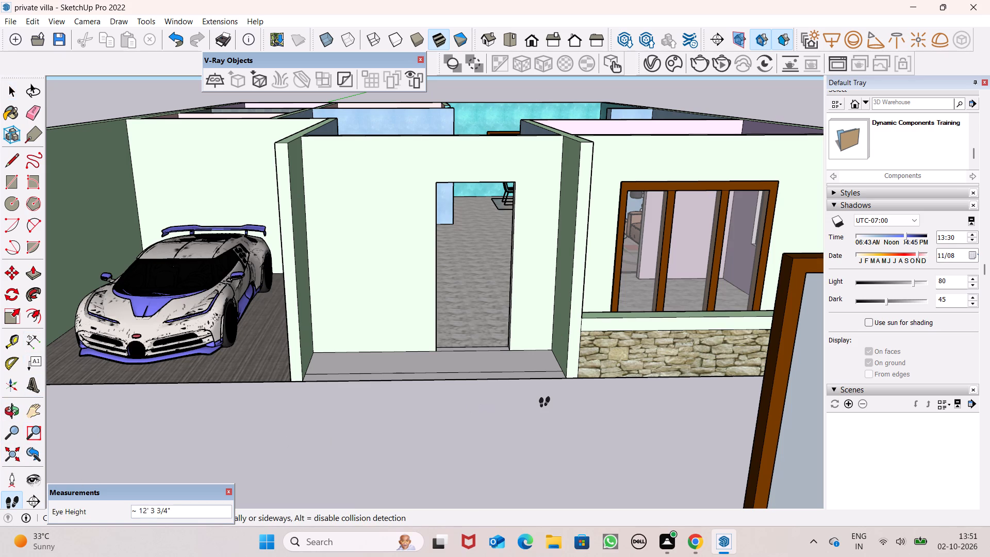
{"action": "left_click", "coordinate": [473, 412]}
{"action": "scroll", "coordinate": [477, 375], "scroll_direction": "up", "scroll_amount": 8}
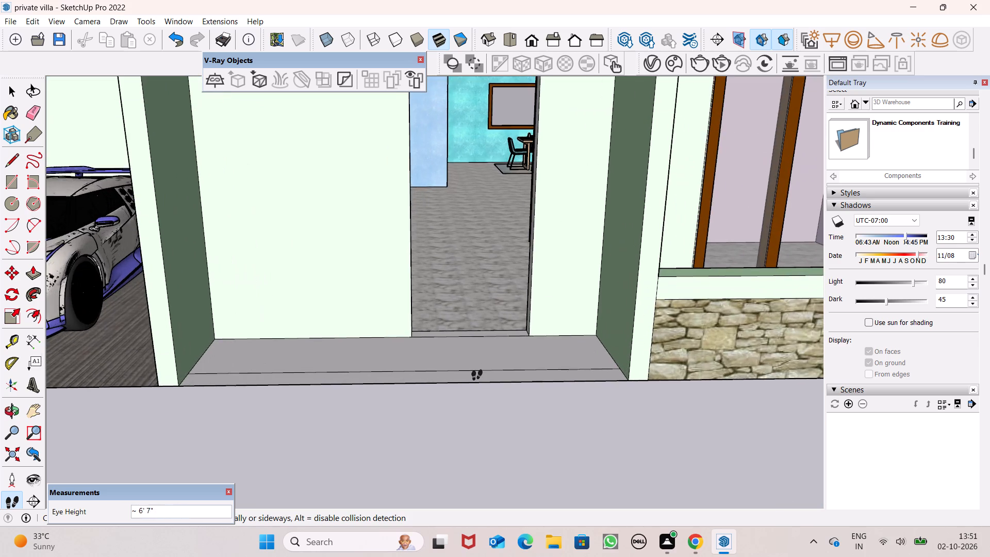
{"action": "scroll", "coordinate": [477, 375], "scroll_direction": "up", "scroll_amount": 13}
{"action": "middle_click_drag", "start_coordinate": [472, 333], "coordinate": [471, 320]}
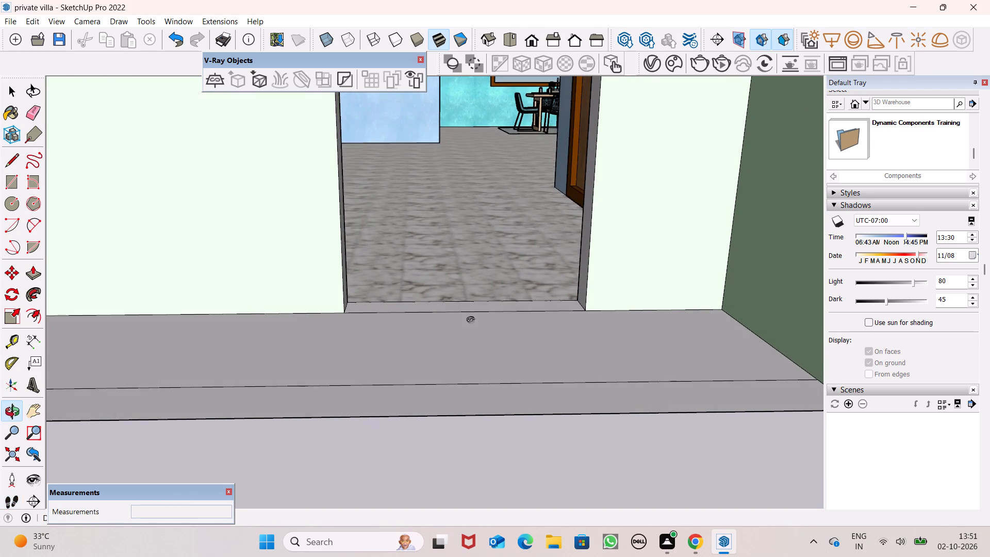
{"action": "middle_click_drag", "start_coordinate": [471, 320], "coordinate": [510, 173]}
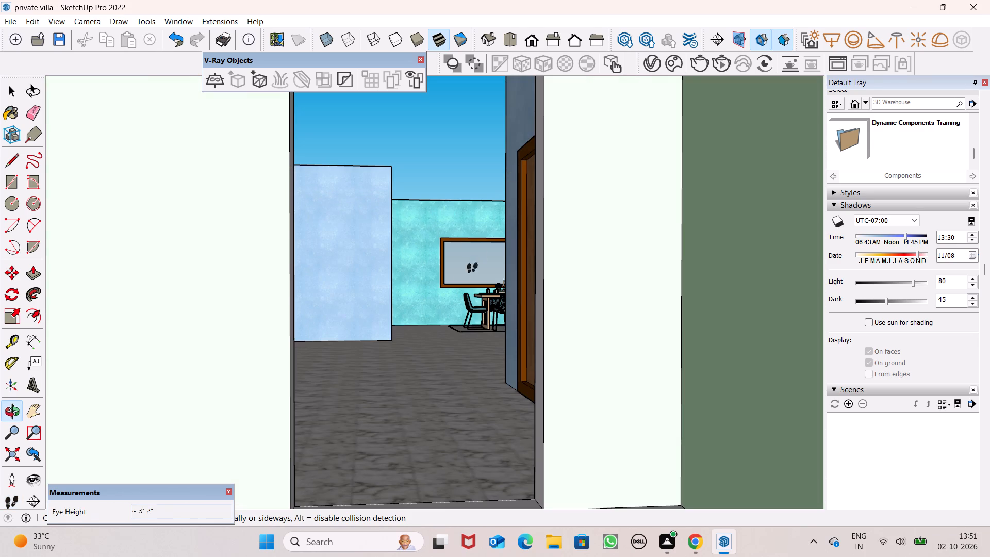
{"action": "scroll", "coordinate": [444, 322], "scroll_direction": "up", "scroll_amount": 7}
{"action": "scroll", "coordinate": [452, 324], "scroll_direction": "down", "scroll_amount": 1}
{"action": "left_click", "coordinate": [497, 328]}
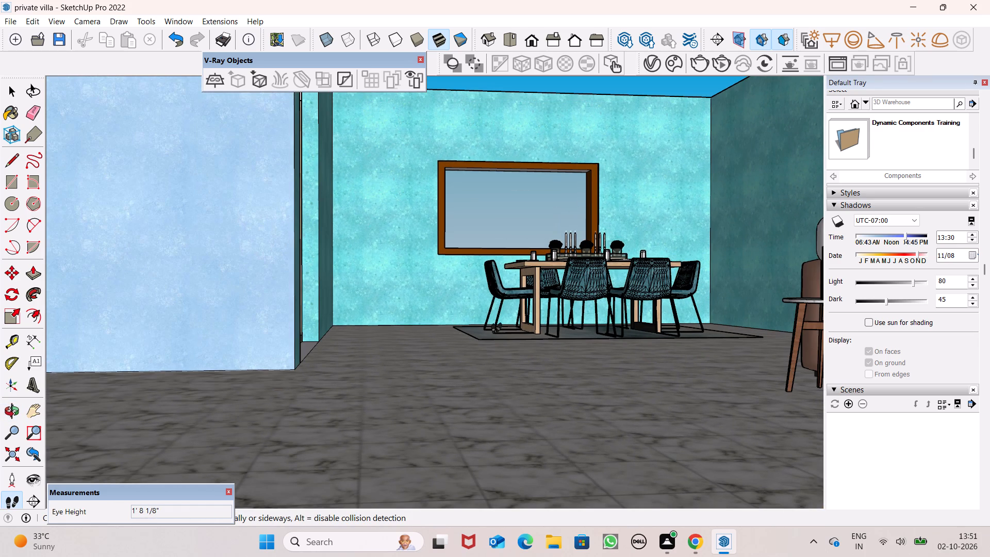
Turn towards the living area and add a scene showing the dining set, the sofa and the coffee table.
{"action": "left_click_drag", "start_coordinate": [552, 365], "coordinate": [650, 380]}
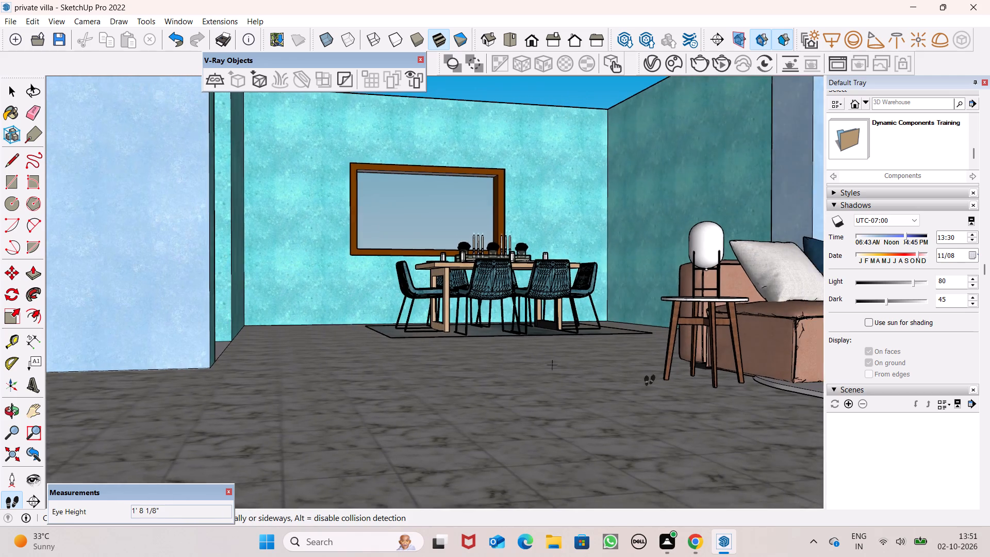
{"action": "left_click_drag", "start_coordinate": [650, 380], "coordinate": [697, 405]}
{"action": "left_click", "coordinate": [658, 406]}
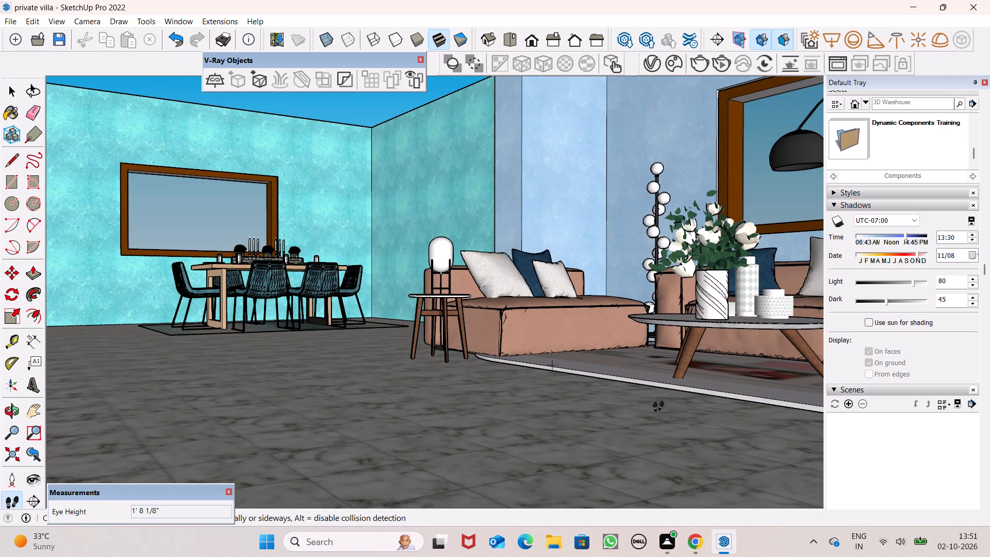
{"action": "left_click", "coordinate": [847, 403]}
Add another scene framing the living area with the sofa, coffee table, arc lamp and wire chair.
{"action": "left_click_drag", "start_coordinate": [555, 427], "coordinate": [560, 427]}
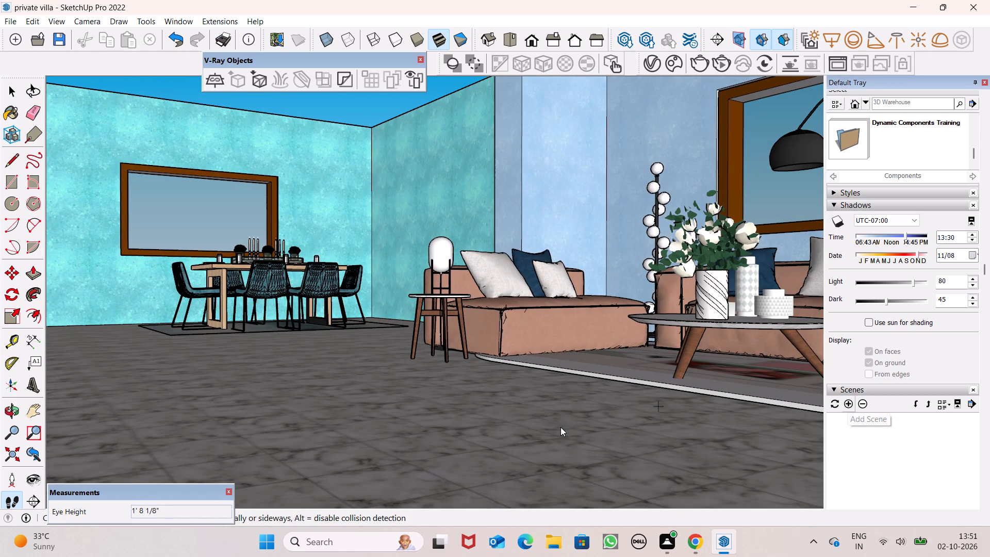
{"action": "left_click_drag", "start_coordinate": [560, 427], "coordinate": [627, 430]}
{"action": "scroll", "coordinate": [566, 429], "scroll_direction": "down", "scroll_amount": 1}
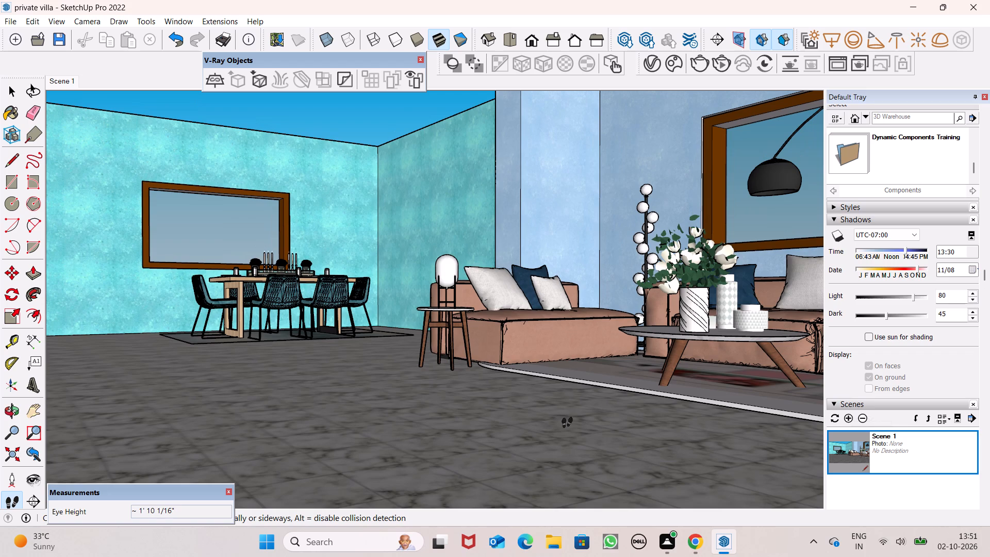
{"action": "scroll", "coordinate": [601, 437], "scroll_direction": "down", "scroll_amount": 5}
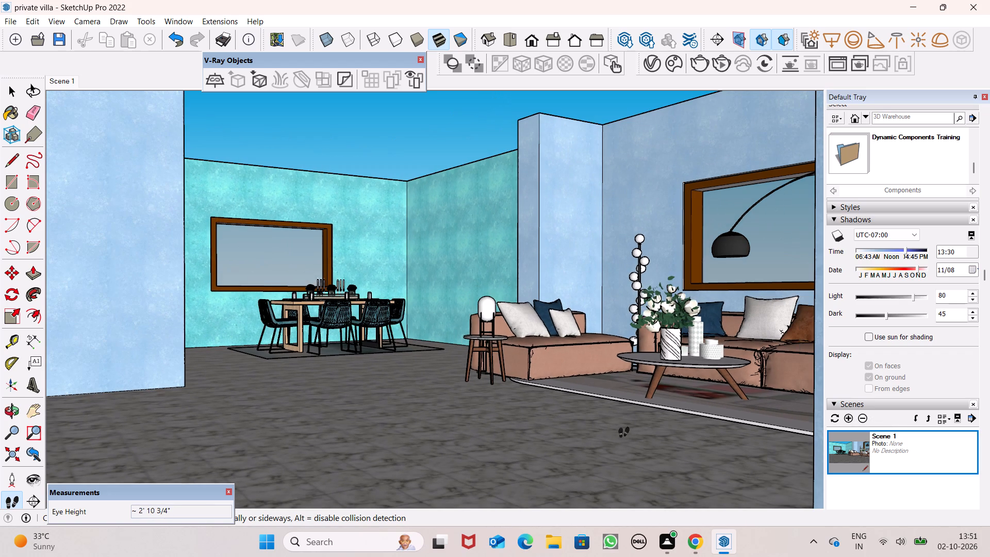
{"action": "left_click_drag", "start_coordinate": [678, 455], "coordinate": [775, 465]}
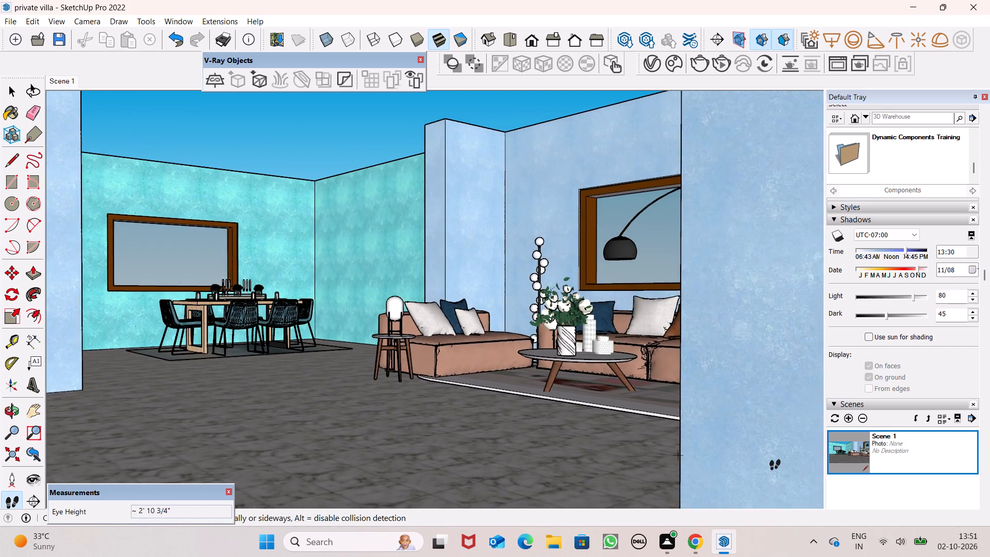
{"action": "left_click_drag", "start_coordinate": [775, 465], "coordinate": [667, 438]}
{"action": "scroll", "coordinate": [533, 416], "scroll_direction": "down", "scroll_amount": 1}
{"action": "scroll", "coordinate": [387, 410], "scroll_direction": "up", "scroll_amount": 5}
{"action": "middle_click_drag", "start_coordinate": [392, 434], "coordinate": [547, 443]}
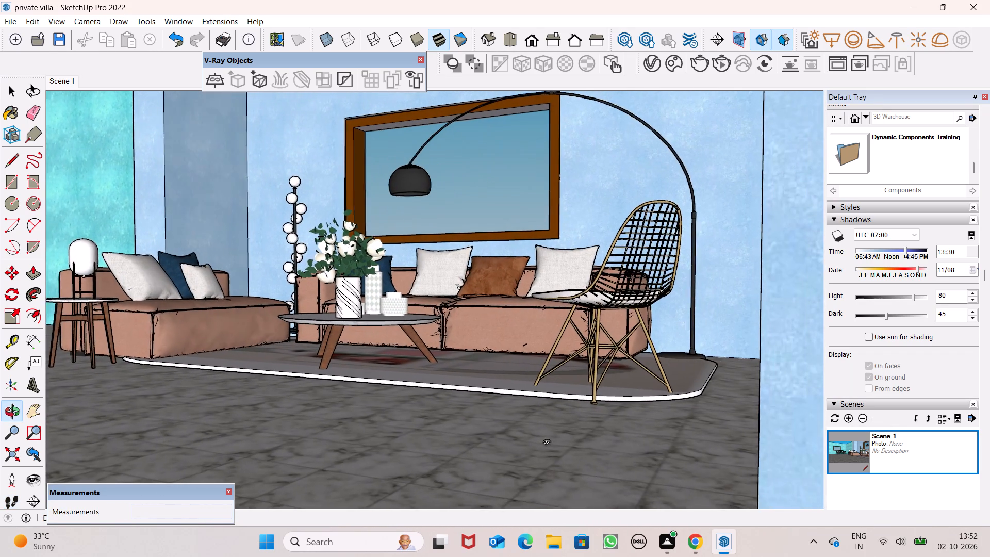
{"action": "middle_click_drag", "start_coordinate": [547, 443], "coordinate": [566, 437]}
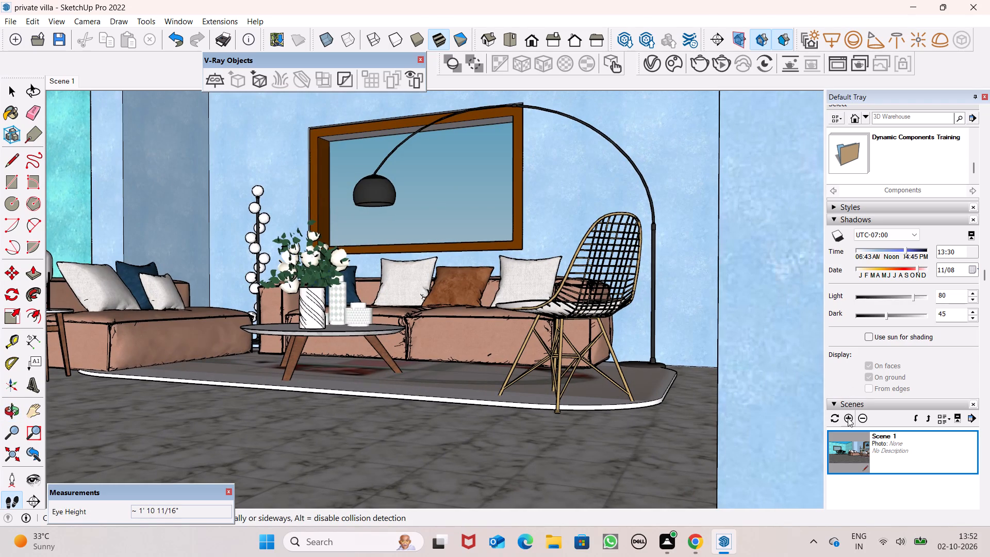
{"action": "left_click", "coordinate": [848, 419]}
Add another scene showing the light blue partition wall between the wooden door and the dining area.
{"action": "left_click_drag", "start_coordinate": [479, 430], "coordinate": [480, 434]}
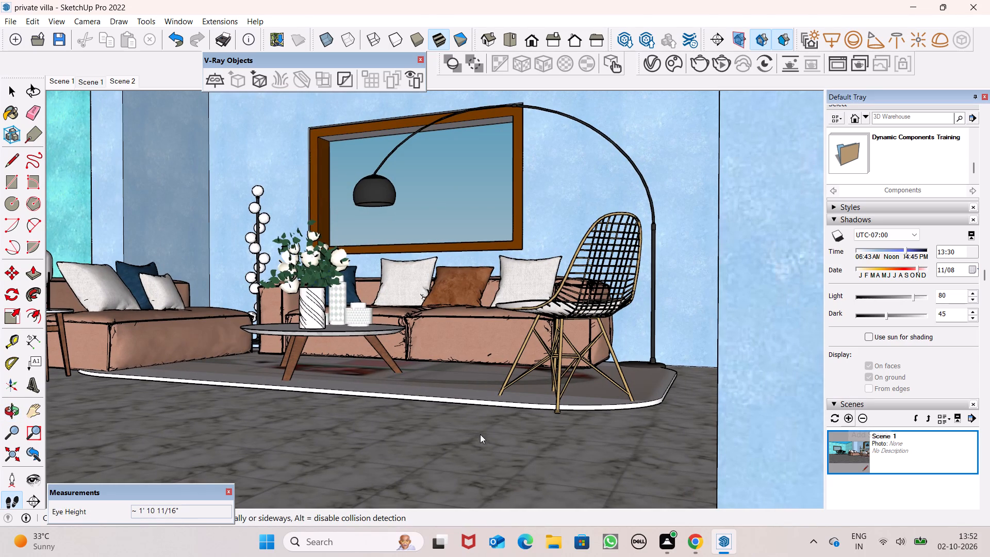
{"action": "left_click_drag", "start_coordinate": [480, 434], "coordinate": [229, 448]}
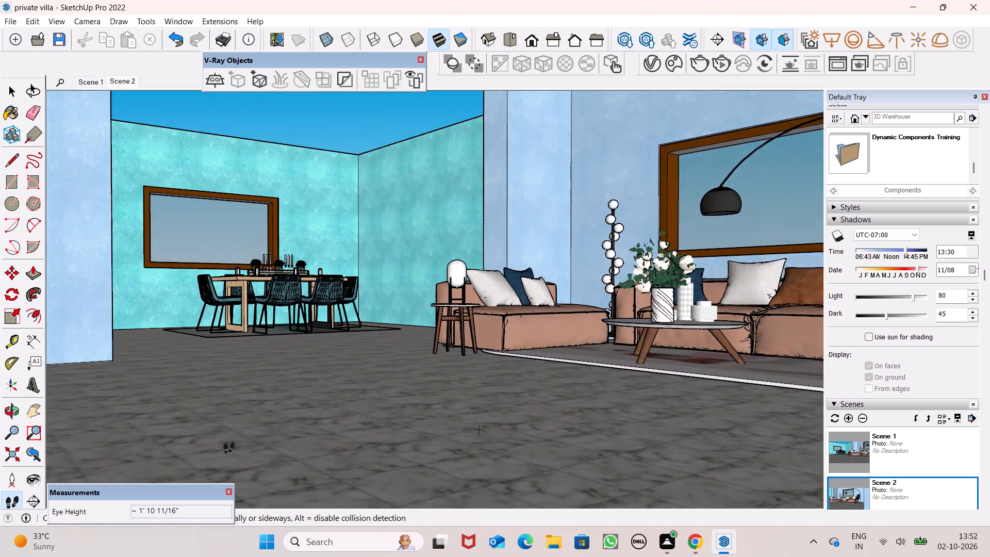
{"action": "left_click_drag", "start_coordinate": [229, 448], "coordinate": [219, 415]}
{"action": "left_click_drag", "start_coordinate": [445, 419], "coordinate": [311, 442]}
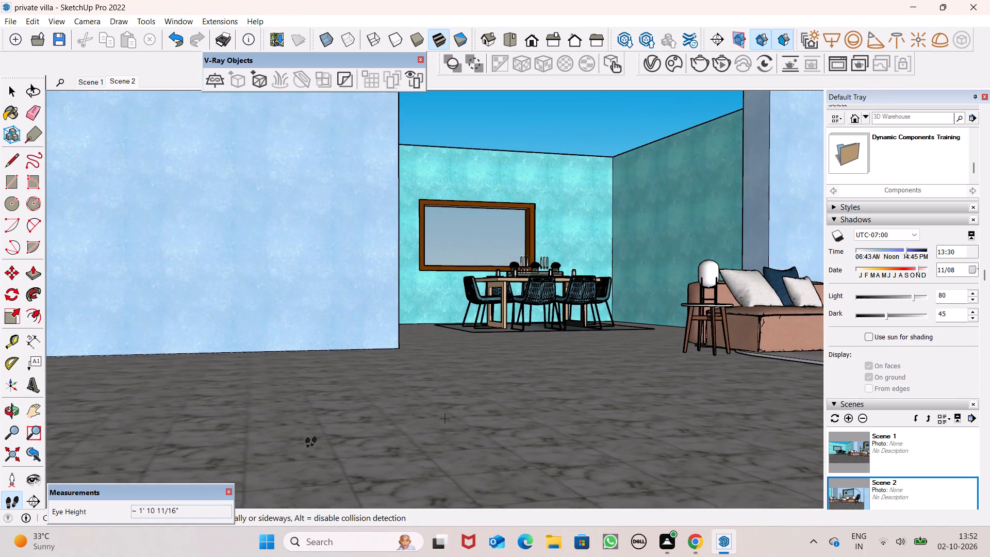
{"action": "left_click_drag", "start_coordinate": [311, 442], "coordinate": [342, 434]}
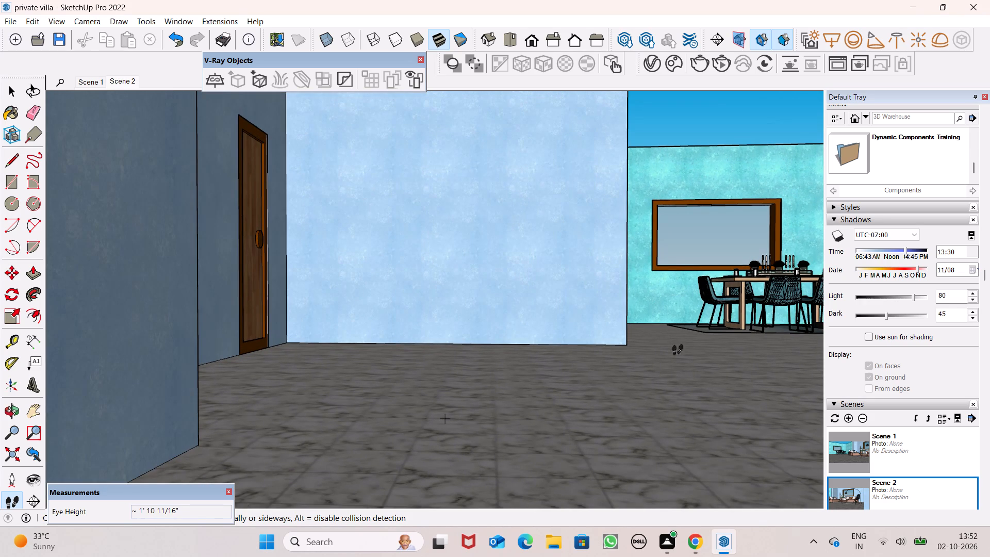
{"action": "left_click", "coordinate": [850, 424]}
Go past the partition wall into the kitchen and add a scene showing its sink counter, base cabinets and wall cabinets.
{"action": "scroll", "coordinate": [724, 312], "scroll_direction": "up", "scroll_amount": 6}
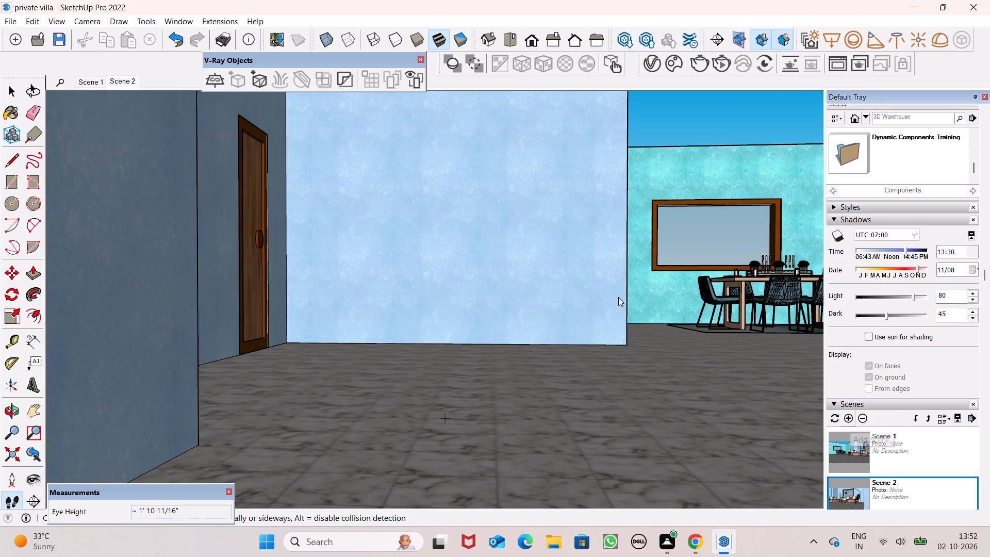
{"action": "scroll", "coordinate": [657, 295], "scroll_direction": "up", "scroll_amount": 5}
{"action": "scroll", "coordinate": [710, 294], "scroll_direction": "up", "scroll_amount": 4}
{"action": "middle_click_drag", "start_coordinate": [655, 359], "coordinate": [618, 390]}
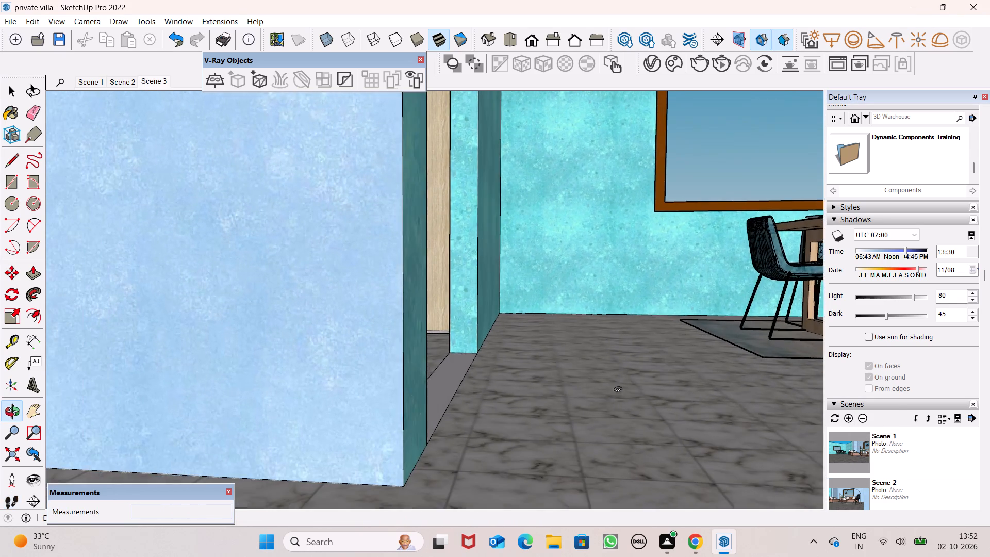
{"action": "middle_click_drag", "start_coordinate": [618, 390], "coordinate": [525, 400]}
{"action": "scroll", "coordinate": [634, 376], "scroll_direction": "up", "scroll_amount": 7}
{"action": "middle_click_drag", "start_coordinate": [645, 376], "coordinate": [629, 386]}
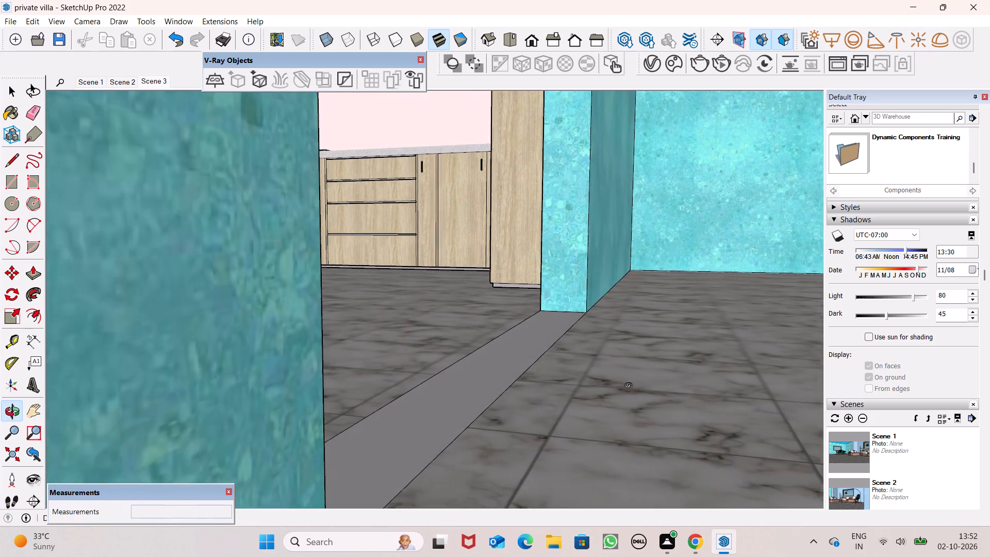
{"action": "middle_click_drag", "start_coordinate": [629, 386], "coordinate": [597, 378]}
{"action": "scroll", "coordinate": [616, 363], "scroll_direction": "up", "scroll_amount": 7}
{"action": "middle_click_drag", "start_coordinate": [602, 379], "coordinate": [586, 319]}
{"action": "scroll", "coordinate": [603, 380], "scroll_direction": "up", "scroll_amount": 1}
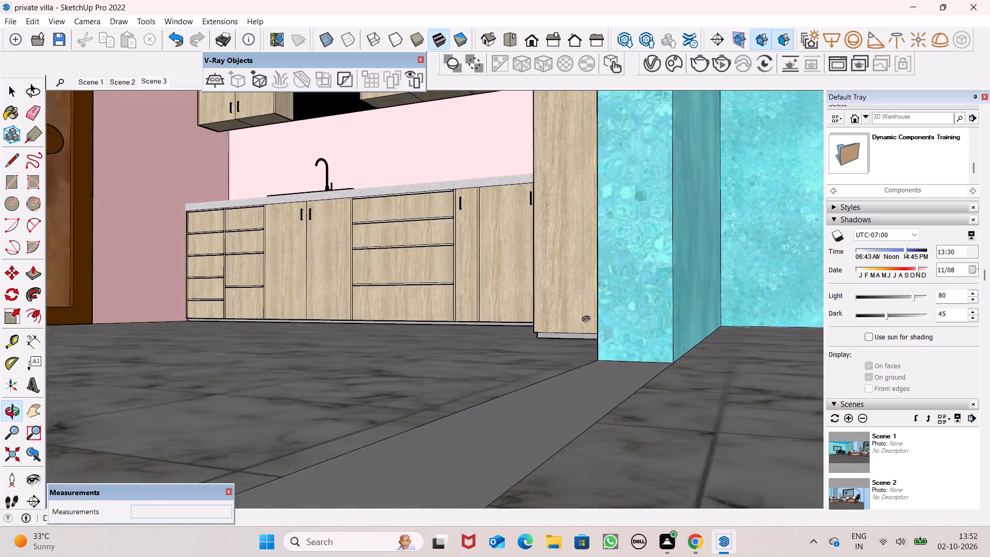
{"action": "middle_click_drag", "start_coordinate": [586, 319], "coordinate": [549, 187]}
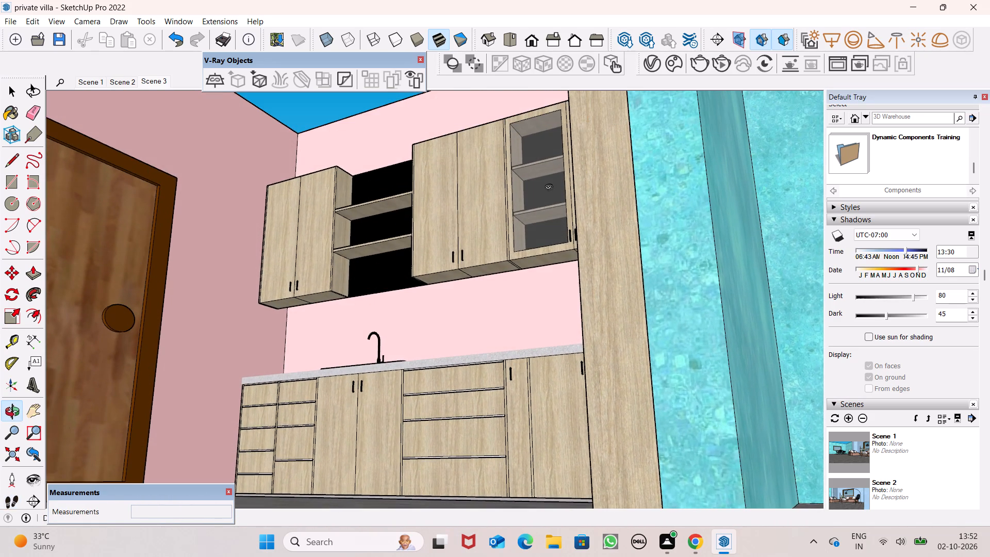
{"action": "middle_click_drag", "start_coordinate": [549, 187], "coordinate": [550, 185]}
{"action": "left_click", "coordinate": [846, 418]}
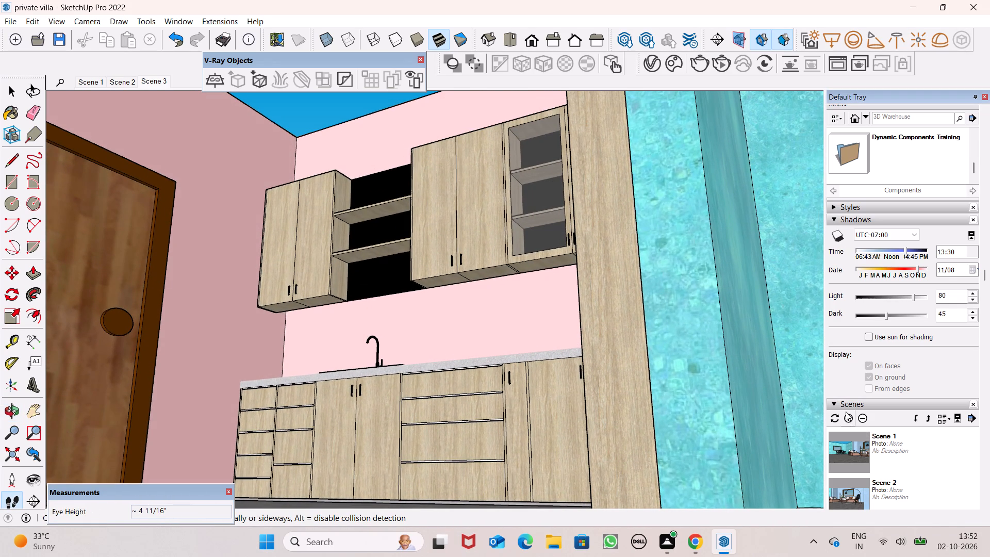
{"action": "scroll", "coordinate": [867, 448], "scroll_direction": "down", "scroll_amount": 6}
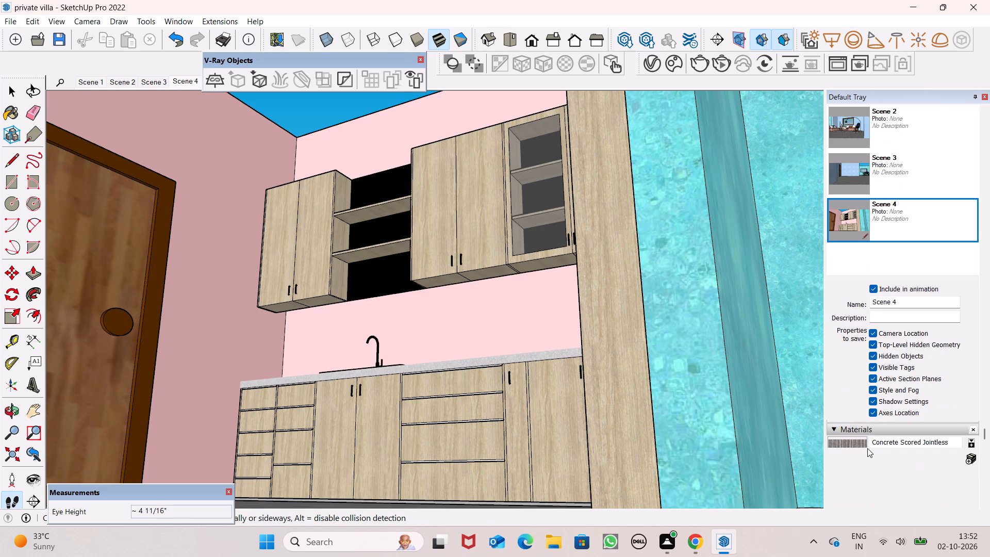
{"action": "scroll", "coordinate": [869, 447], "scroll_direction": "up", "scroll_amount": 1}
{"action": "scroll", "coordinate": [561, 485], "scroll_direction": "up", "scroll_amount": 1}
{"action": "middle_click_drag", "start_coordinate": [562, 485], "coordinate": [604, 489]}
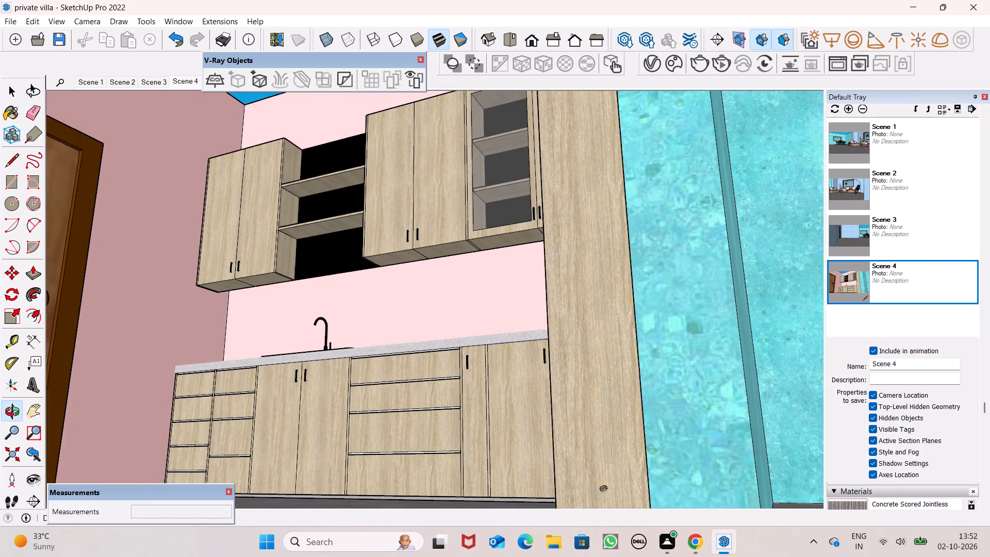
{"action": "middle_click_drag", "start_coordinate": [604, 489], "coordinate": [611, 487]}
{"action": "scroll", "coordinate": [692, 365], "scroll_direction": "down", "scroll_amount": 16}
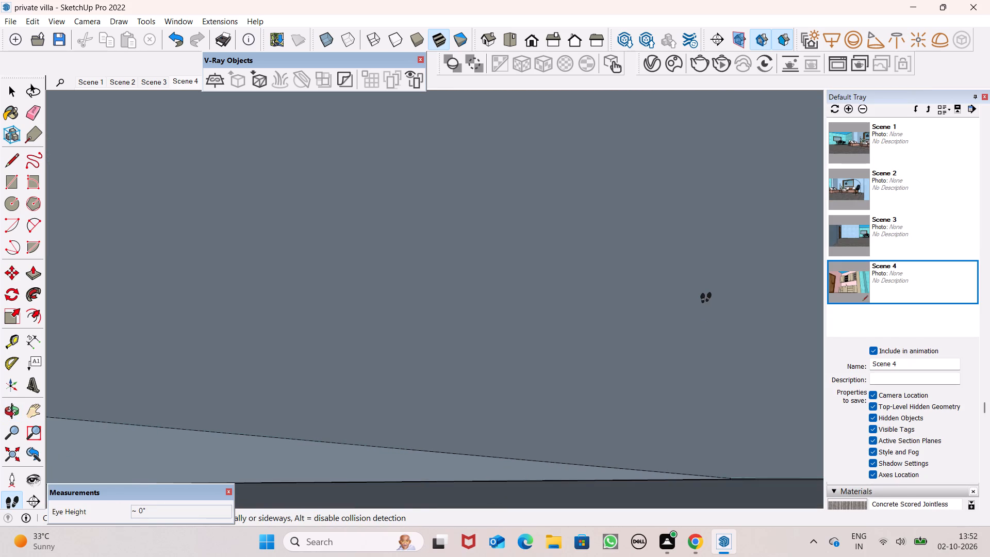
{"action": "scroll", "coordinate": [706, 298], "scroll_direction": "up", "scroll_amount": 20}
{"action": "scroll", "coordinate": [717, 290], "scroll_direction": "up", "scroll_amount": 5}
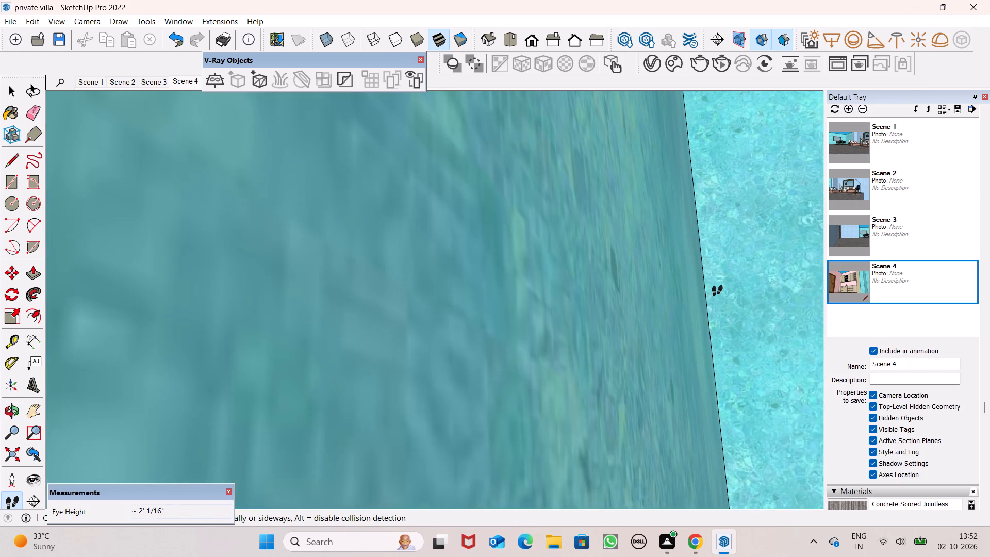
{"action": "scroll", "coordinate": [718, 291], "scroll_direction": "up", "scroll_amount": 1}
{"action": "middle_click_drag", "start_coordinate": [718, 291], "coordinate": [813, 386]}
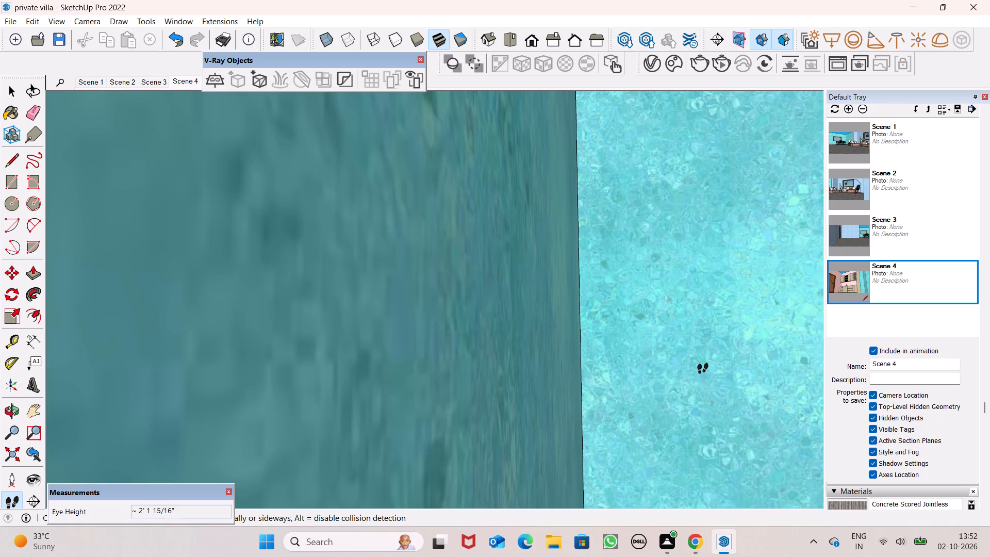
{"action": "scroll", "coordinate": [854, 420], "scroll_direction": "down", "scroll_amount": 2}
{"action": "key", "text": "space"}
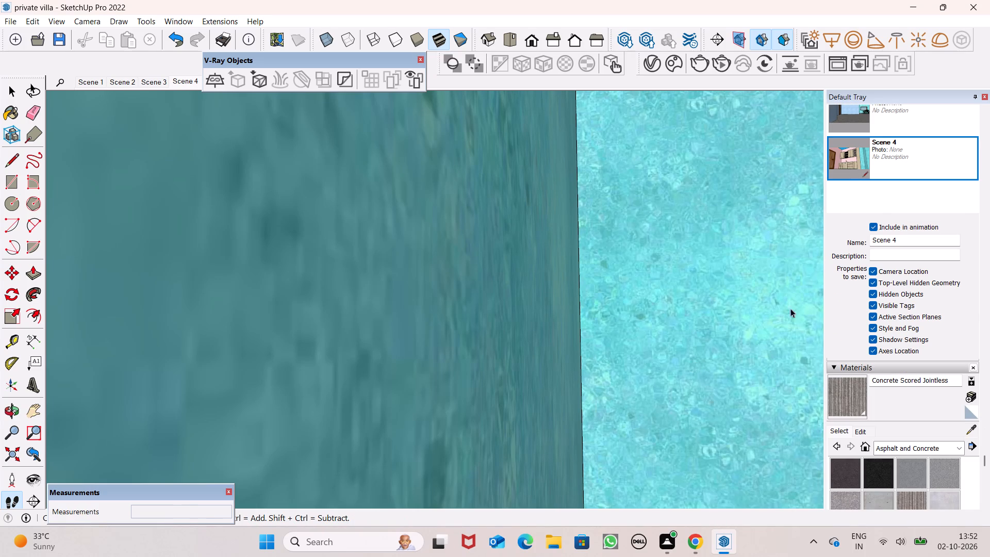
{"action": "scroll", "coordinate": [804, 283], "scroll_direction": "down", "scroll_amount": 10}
Review the saved views by recalling Scene 1, Scene 2, Scene 3 and Scene 4 in order.
{"action": "scroll", "coordinate": [866, 195], "scroll_direction": "up", "scroll_amount": 8}
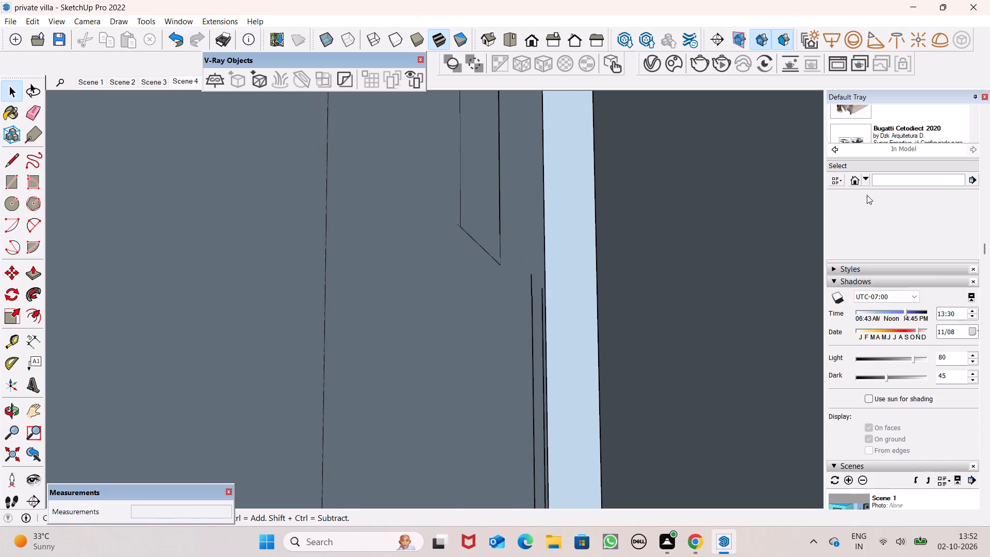
{"action": "scroll", "coordinate": [880, 249], "scroll_direction": "down", "scroll_amount": 2}
{"action": "left_click", "coordinate": [858, 393]}
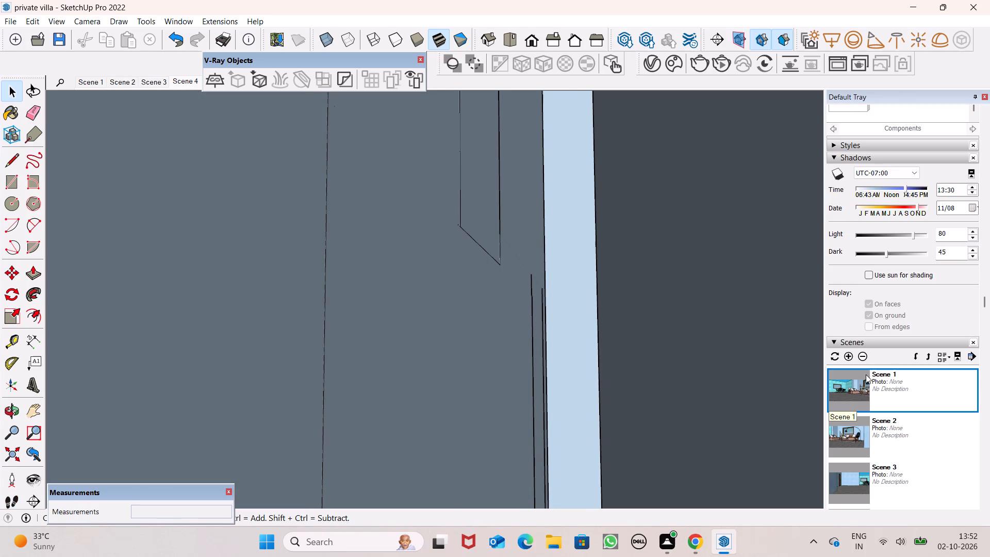
{"action": "double_click", "coordinate": [866, 391]}
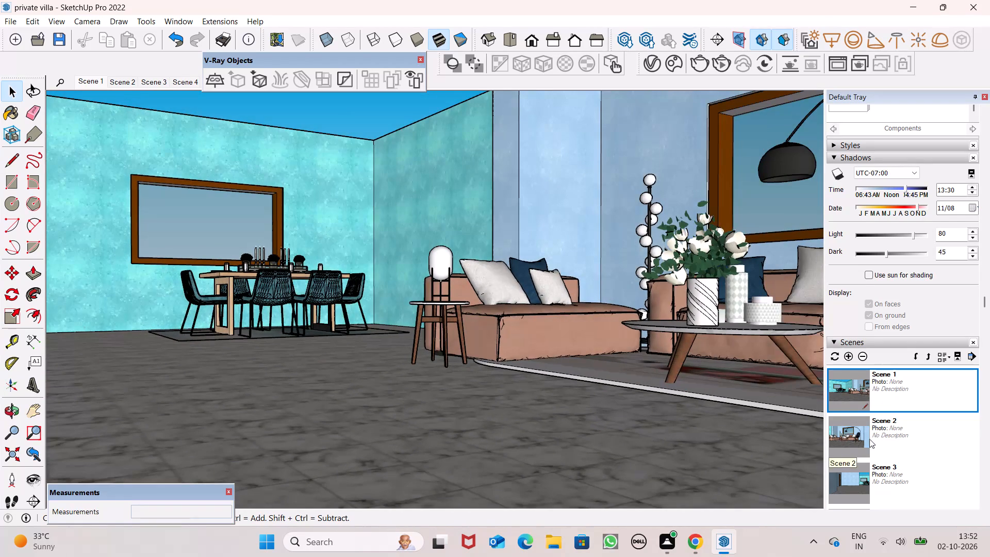
{"action": "double_click", "coordinate": [860, 441]}
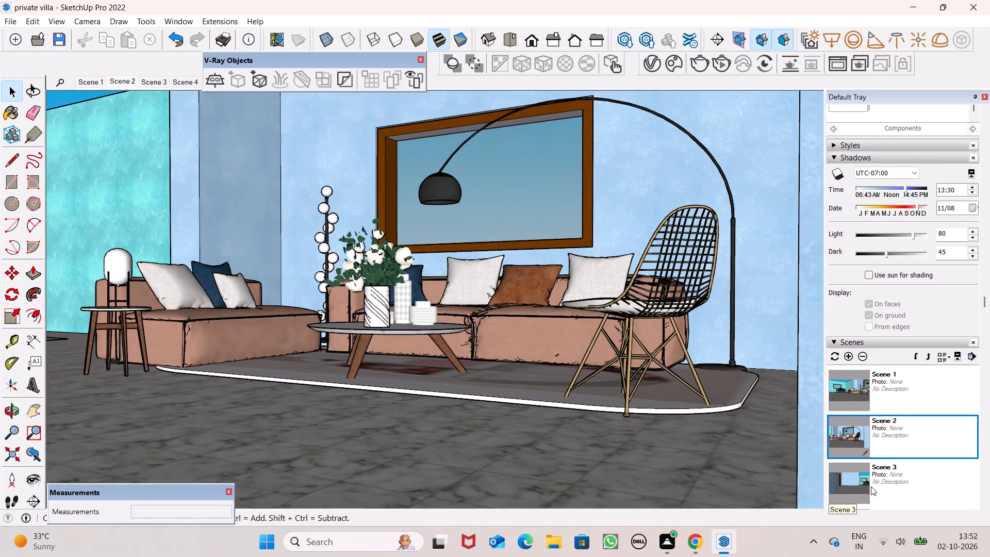
{"action": "double_click", "coordinate": [860, 495]}
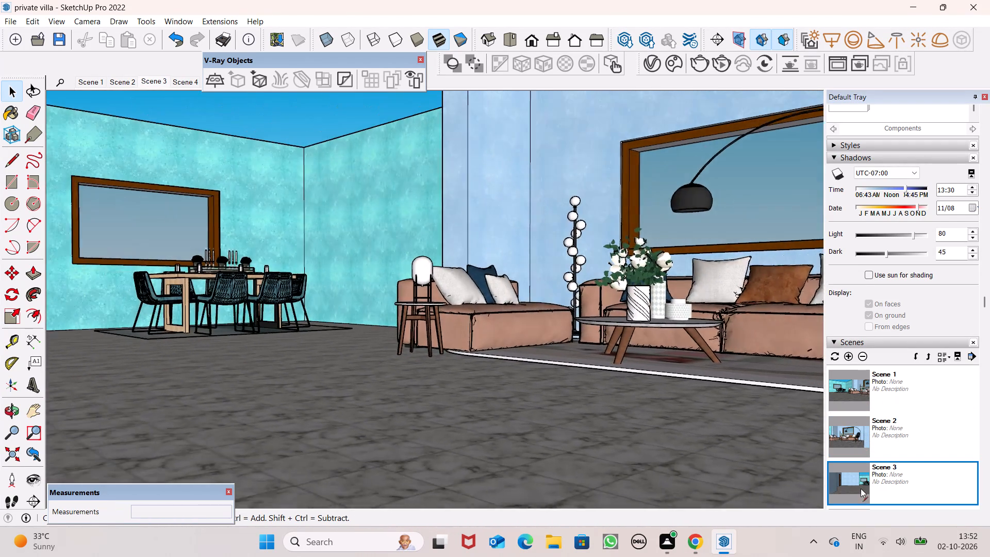
{"action": "scroll", "coordinate": [866, 400], "scroll_direction": "down", "scroll_amount": 3}
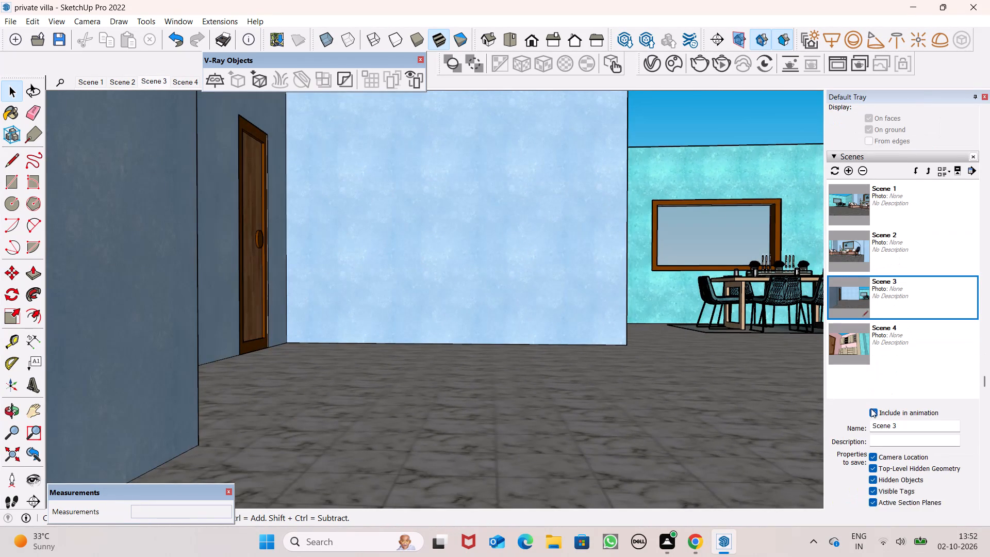
{"action": "double_click", "coordinate": [844, 353]}
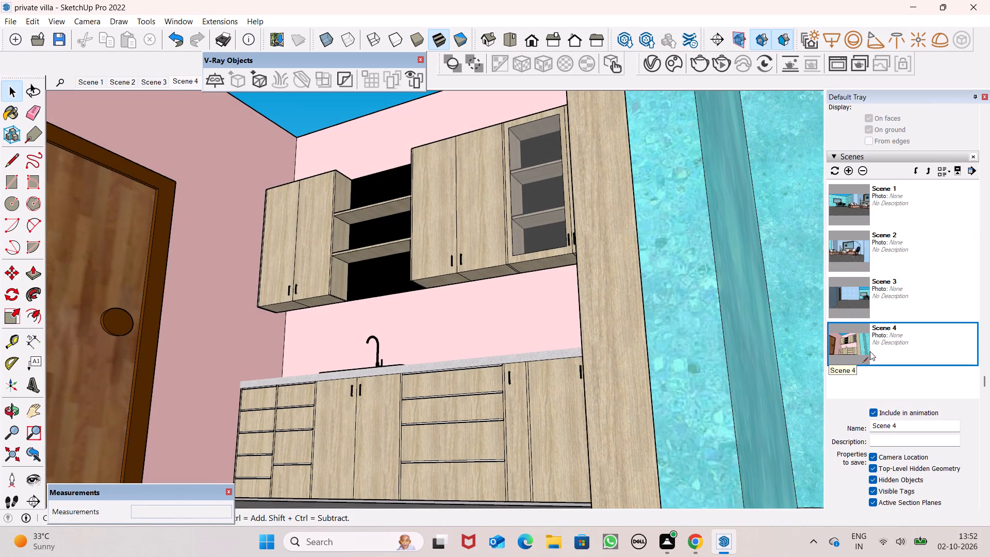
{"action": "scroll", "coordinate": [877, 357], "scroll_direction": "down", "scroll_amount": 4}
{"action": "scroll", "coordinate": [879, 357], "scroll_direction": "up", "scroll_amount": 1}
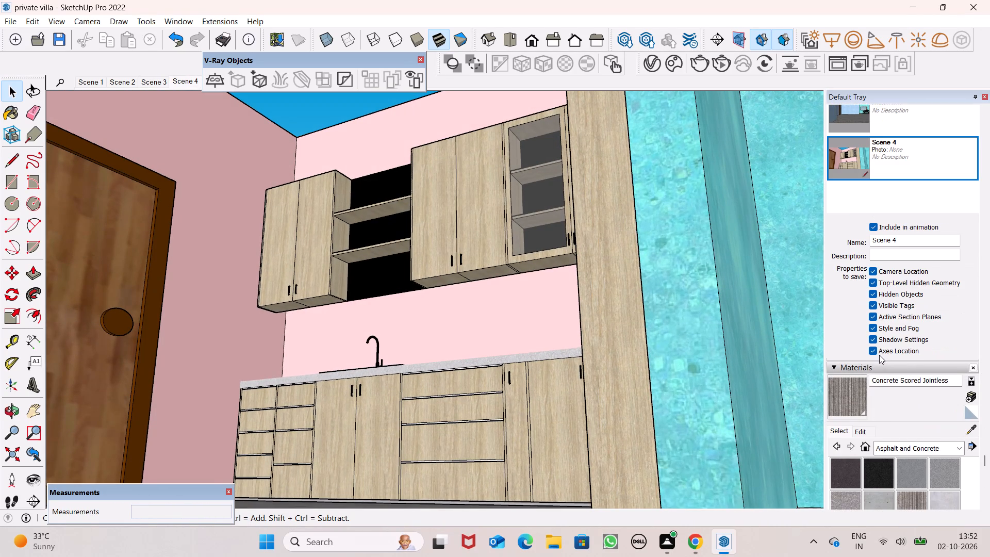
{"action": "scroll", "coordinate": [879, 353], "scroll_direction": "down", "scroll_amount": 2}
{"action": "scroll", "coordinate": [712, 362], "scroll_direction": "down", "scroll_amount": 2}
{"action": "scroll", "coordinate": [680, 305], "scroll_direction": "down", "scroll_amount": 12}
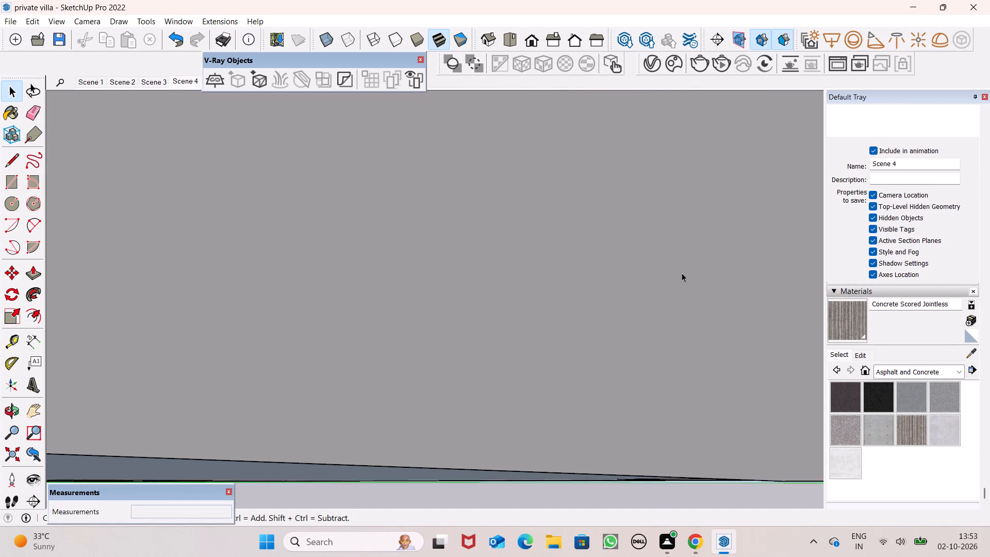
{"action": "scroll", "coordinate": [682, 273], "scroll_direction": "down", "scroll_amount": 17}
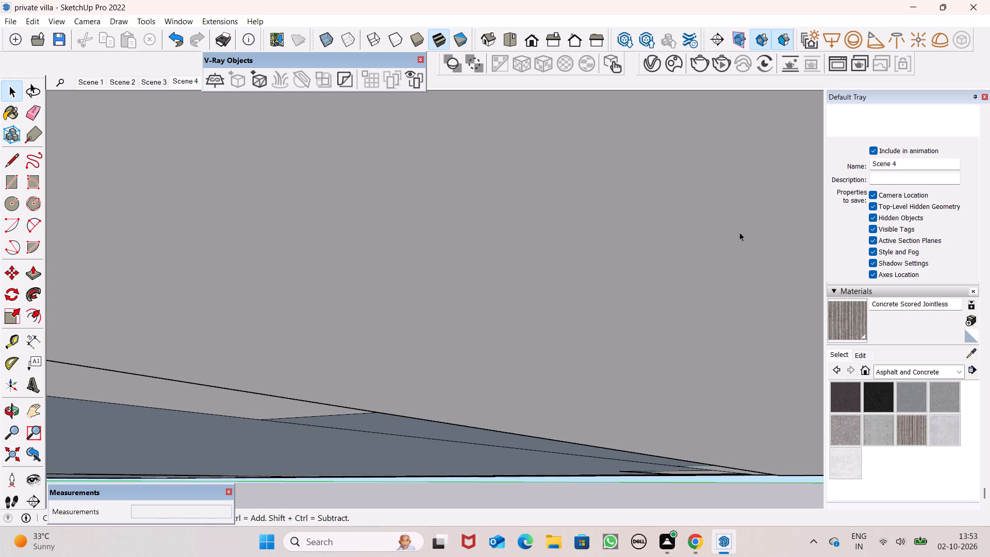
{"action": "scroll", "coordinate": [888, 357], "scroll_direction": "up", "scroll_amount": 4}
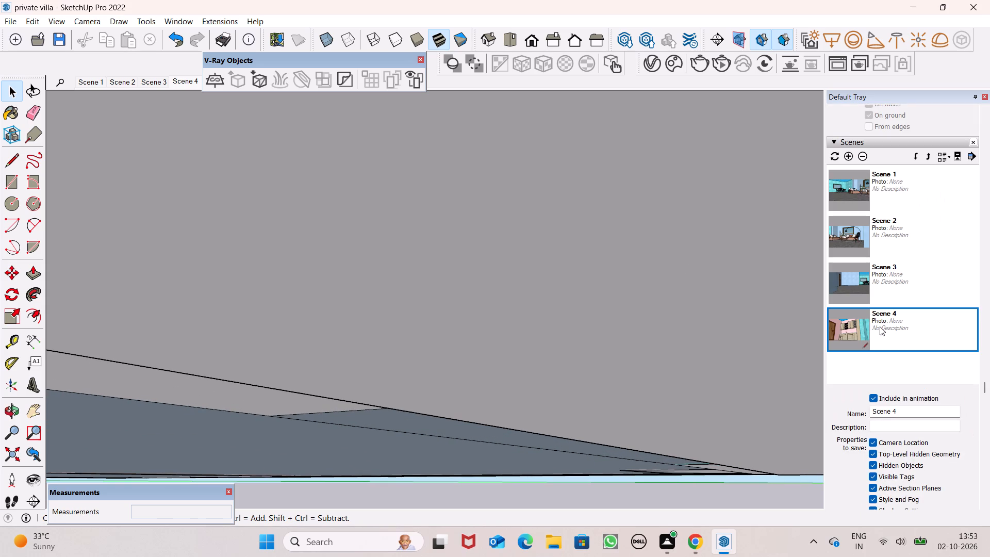
Recall Scene 2 and back out of the living area to view the whole villa from the front, outside and above.
{"action": "triple_click", "coordinate": [857, 223]}
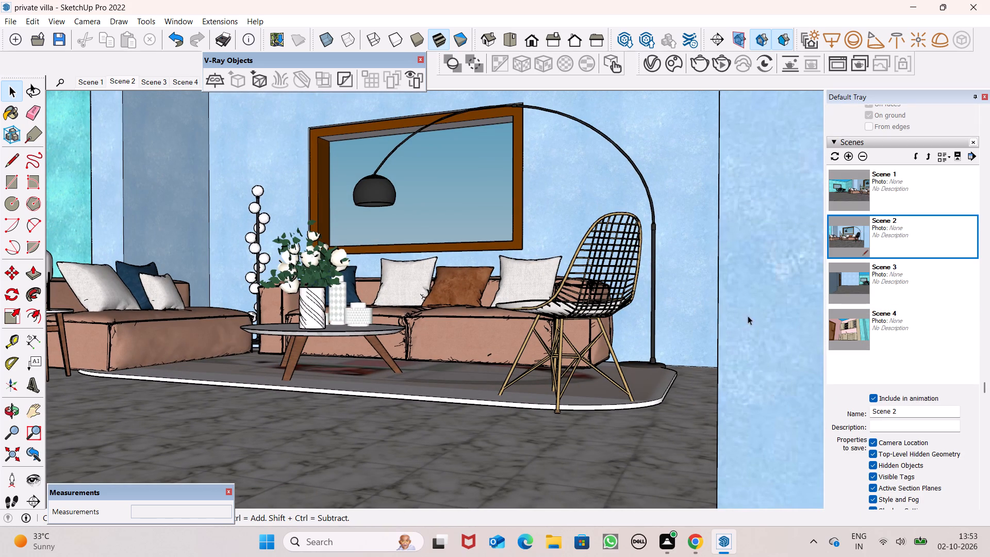
{"action": "middle_click_drag", "start_coordinate": [694, 418], "coordinate": [823, 454]}
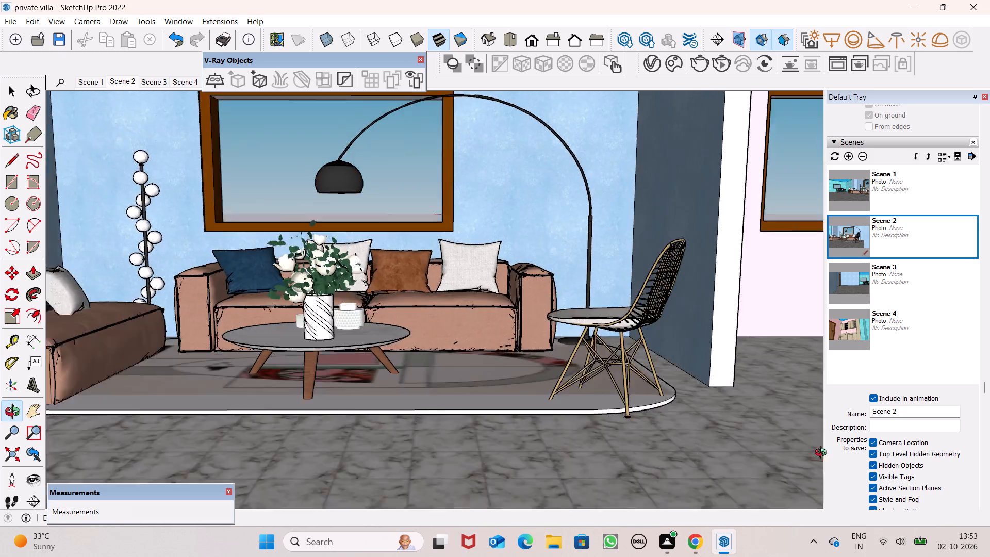
{"action": "middle_click_drag", "start_coordinate": [823, 454], "coordinate": [989, 452]}
{"action": "scroll", "coordinate": [650, 388], "scroll_direction": "down", "scroll_amount": 4}
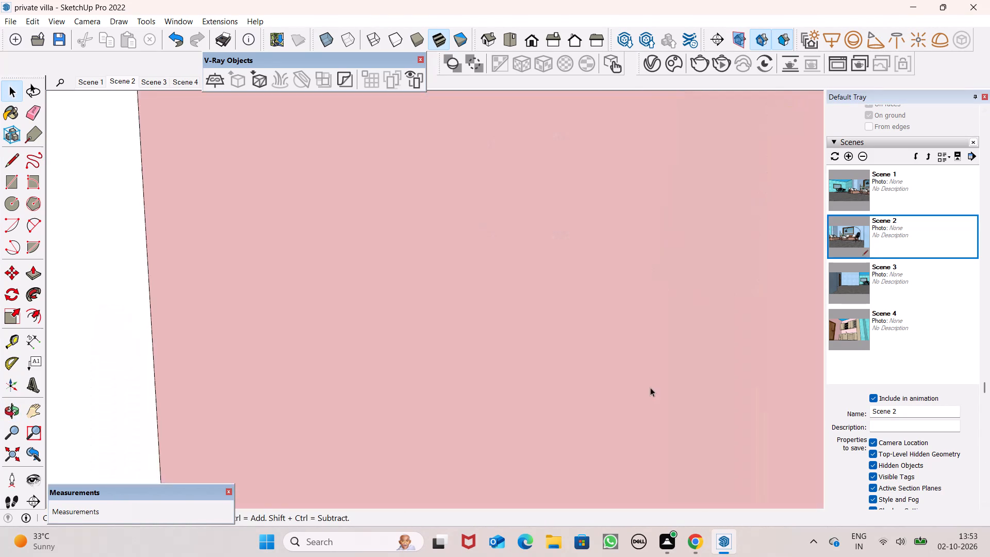
{"action": "scroll", "coordinate": [675, 362], "scroll_direction": "down", "scroll_amount": 10}
{"action": "scroll", "coordinate": [740, 243], "scroll_direction": "down", "scroll_amount": 14}
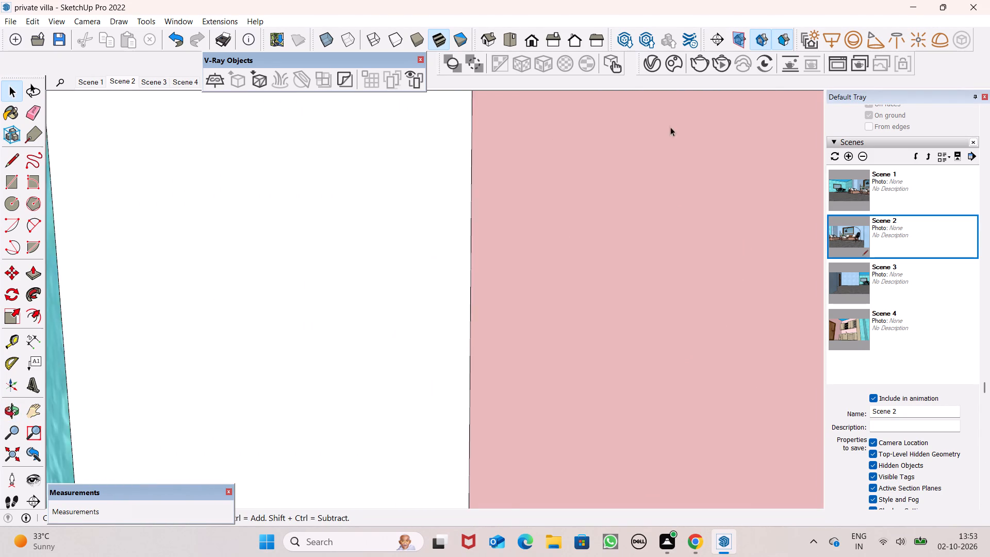
{"action": "scroll", "coordinate": [670, 127], "scroll_direction": "down", "scroll_amount": 10}
{"action": "scroll", "coordinate": [674, 233], "scroll_direction": "down", "scroll_amount": 12}
{"action": "scroll", "coordinate": [692, 172], "scroll_direction": "down", "scroll_amount": 12}
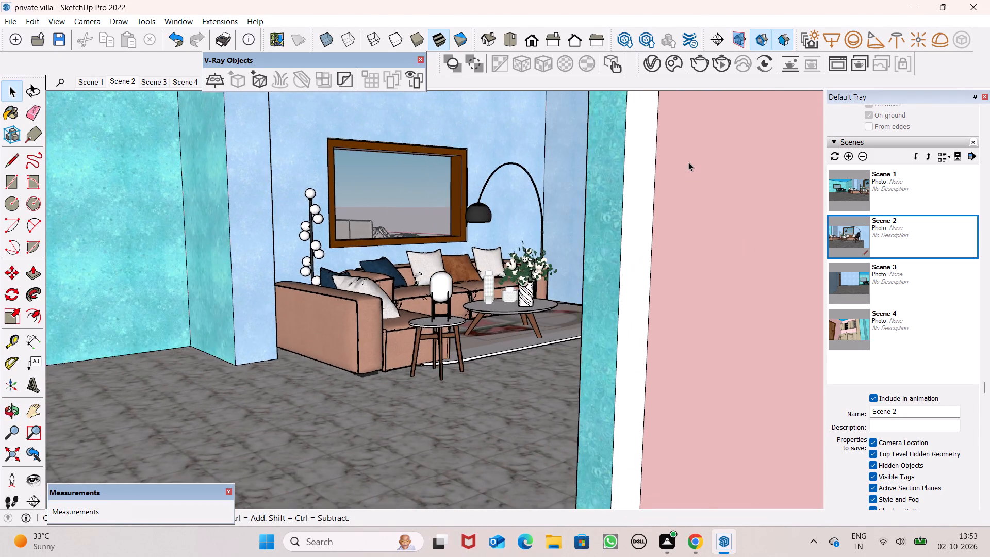
{"action": "scroll", "coordinate": [688, 162], "scroll_direction": "down", "scroll_amount": 6}
{"action": "scroll", "coordinate": [653, 200], "scroll_direction": "down", "scroll_amount": 8}
{"action": "scroll", "coordinate": [620, 212], "scroll_direction": "up", "scroll_amount": 1}
{"action": "scroll", "coordinate": [621, 195], "scroll_direction": "down", "scroll_amount": 16}
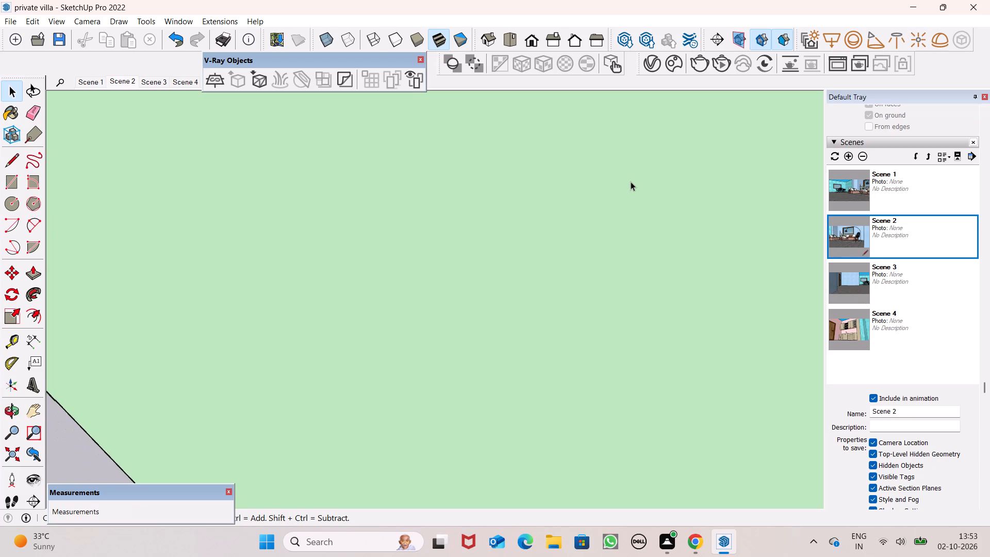
{"action": "scroll", "coordinate": [631, 182], "scroll_direction": "down", "scroll_amount": 20}
{"action": "scroll", "coordinate": [631, 182], "scroll_direction": "down", "scroll_amount": 16}
{"action": "scroll", "coordinate": [642, 167], "scroll_direction": "up", "scroll_amount": 1}
{"action": "scroll", "coordinate": [642, 167], "scroll_direction": "down", "scroll_amount": 4}
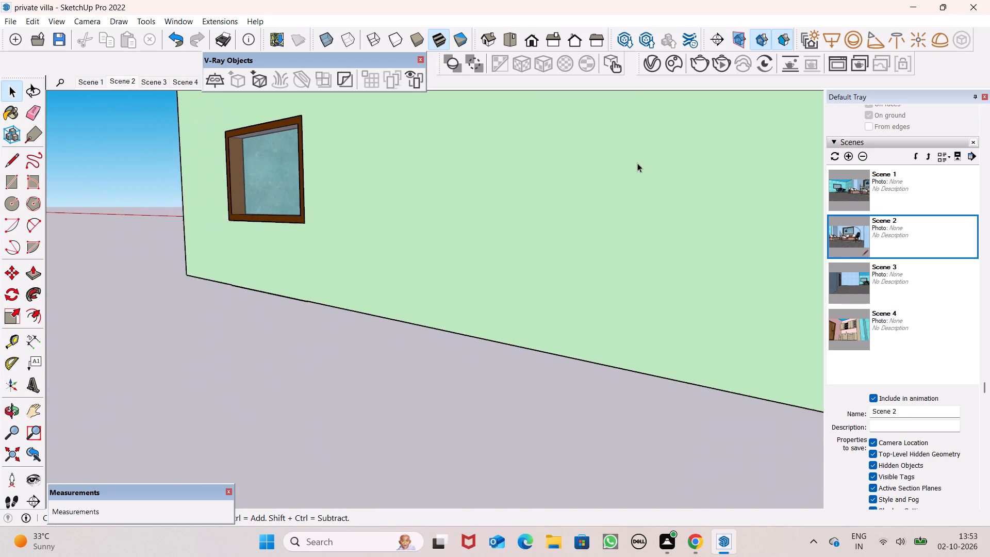
{"action": "scroll", "coordinate": [637, 163], "scroll_direction": "down", "scroll_amount": 5}
{"action": "scroll", "coordinate": [464, 0], "scroll_direction": "down", "scroll_amount": 9}
{"action": "scroll", "coordinate": [491, 196], "scroll_direction": "down", "scroll_amount": 14}
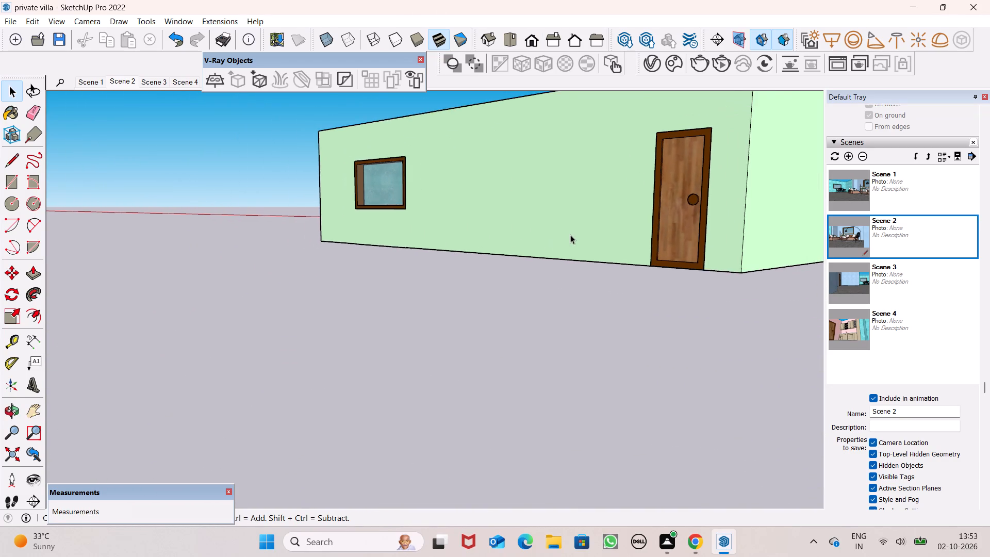
{"action": "scroll", "coordinate": [570, 235], "scroll_direction": "down", "scroll_amount": 20}
{"action": "scroll", "coordinate": [570, 235], "scroll_direction": "down", "scroll_amount": 5}
{"action": "middle_click_drag", "start_coordinate": [656, 201], "coordinate": [599, 265]}
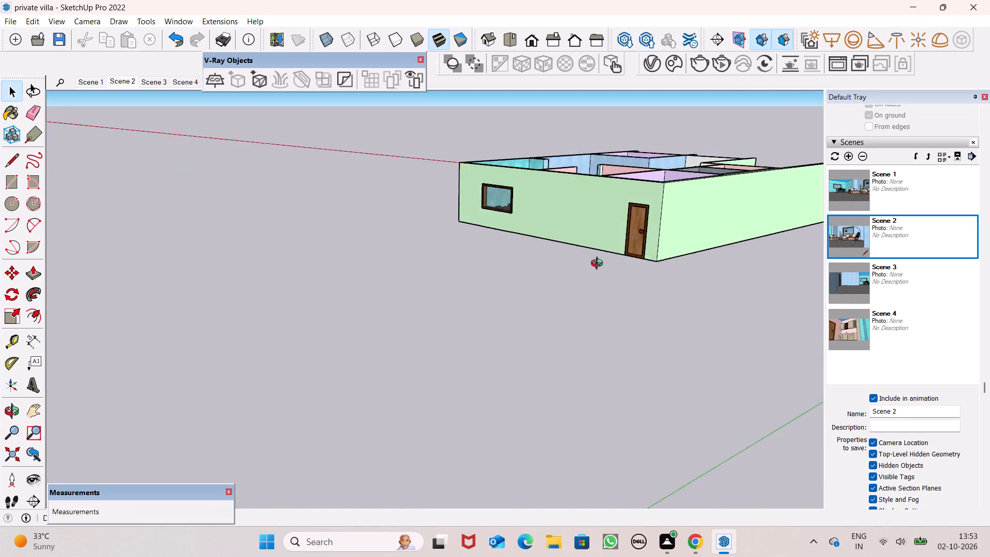
{"action": "middle_click_drag", "start_coordinate": [599, 265], "coordinate": [87, 332]}
{"action": "scroll", "coordinate": [359, 236], "scroll_direction": "down", "scroll_amount": 11}
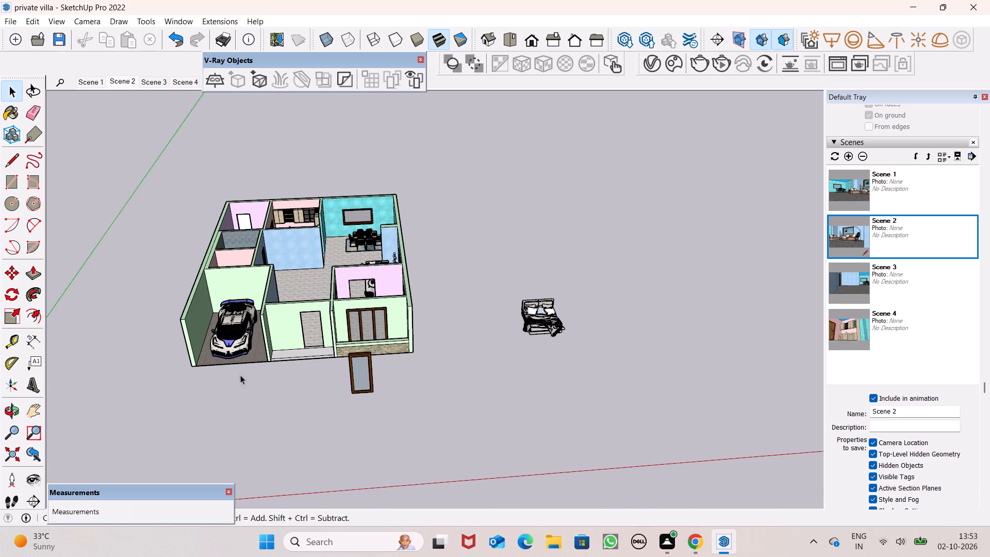
Move the loose framed glass panel from outside the front into the empty door opening beside the garage, aligned by its bottom corner.
{"action": "scroll", "coordinate": [252, 373], "scroll_direction": "up", "scroll_amount": 7}
{"action": "scroll", "coordinate": [330, 367], "scroll_direction": "up", "scroll_amount": 7}
{"action": "scroll", "coordinate": [390, 403], "scroll_direction": "up", "scroll_amount": 4}
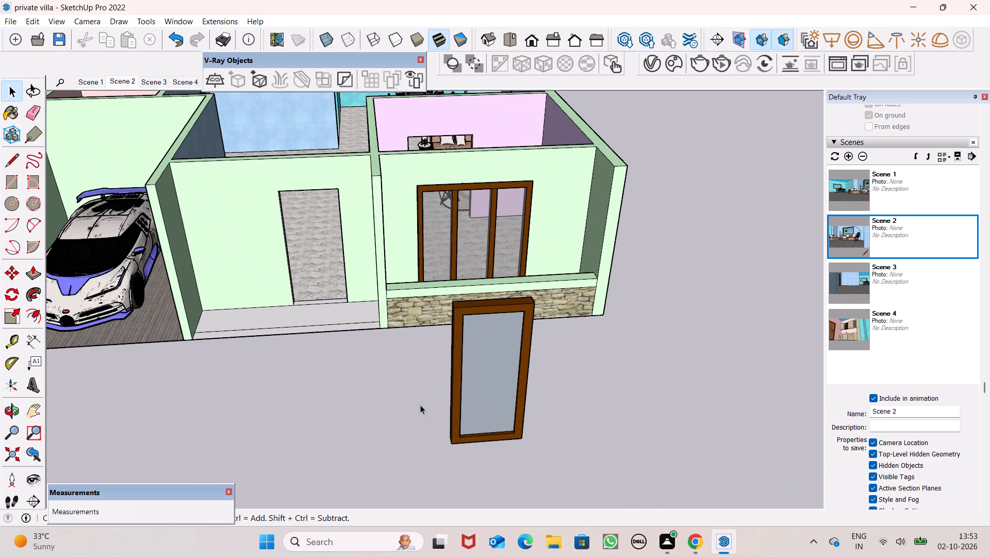
{"action": "left_click", "coordinate": [476, 407]}
{"action": "key", "text": "m"}
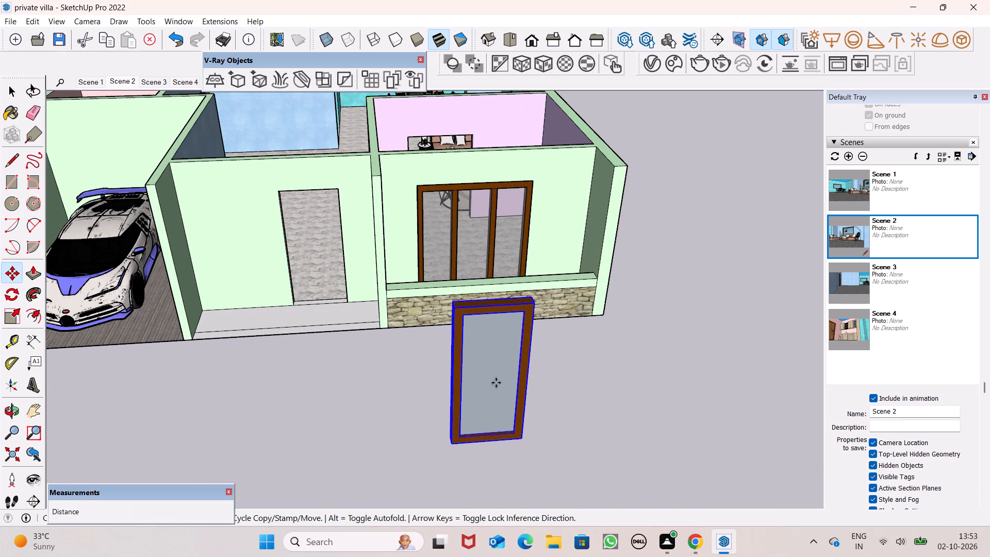
{"action": "key", "text": "Return"}
{"action": "left_click_drag", "start_coordinate": [523, 441], "coordinate": [521, 441]}
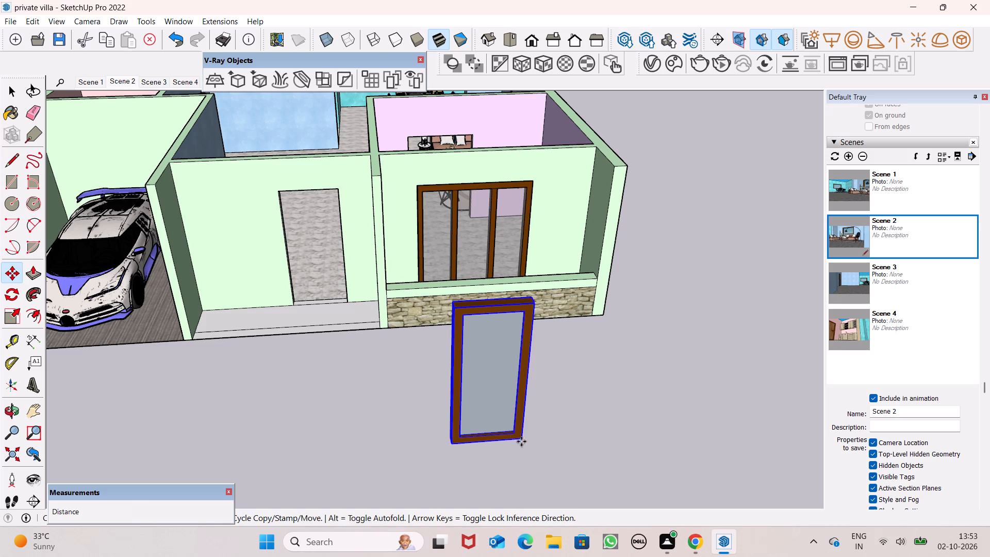
{"action": "left_click_drag", "start_coordinate": [521, 441], "coordinate": [329, 298]}
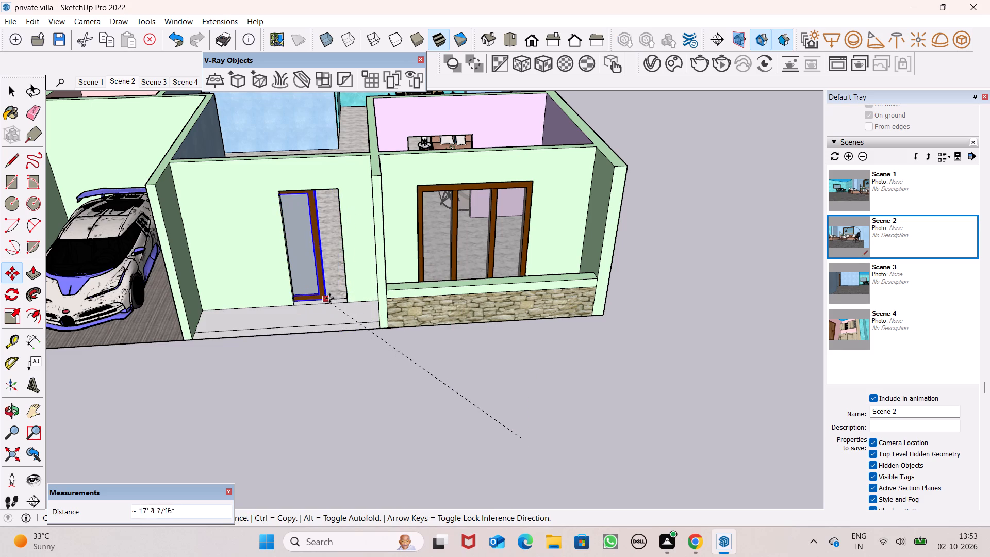
{"action": "left_click_drag", "start_coordinate": [329, 298], "coordinate": [350, 306]}
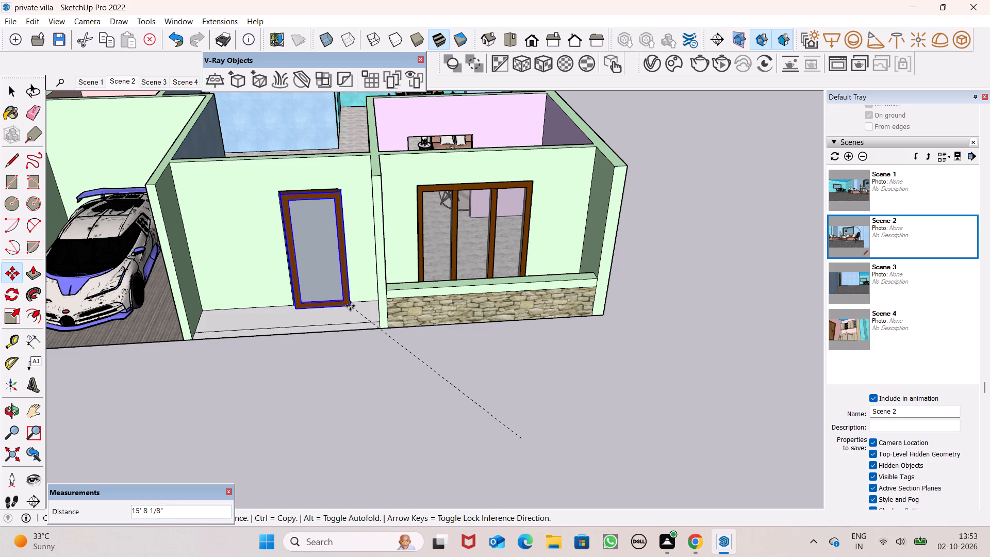
{"action": "left_click_drag", "start_coordinate": [350, 306], "coordinate": [345, 300]}
{"action": "scroll", "coordinate": [329, 291], "scroll_direction": "up", "scroll_amount": 16}
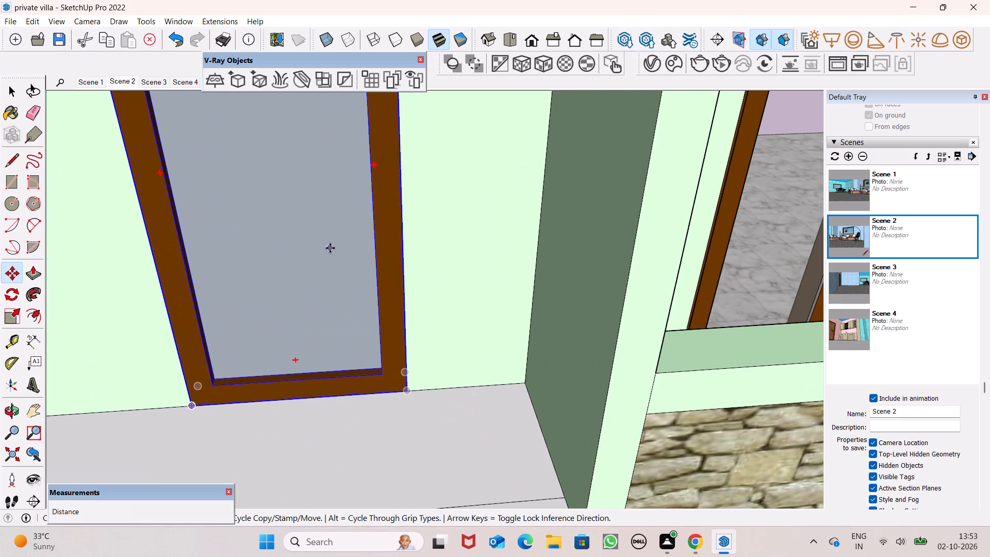
{"action": "key", "text": "space"}
{"action": "scroll", "coordinate": [513, 337], "scroll_direction": "down", "scroll_amount": 1}
{"action": "scroll", "coordinate": [513, 337], "scroll_direction": "up", "scroll_amount": 1}
{"action": "scroll", "coordinate": [513, 337], "scroll_direction": "down", "scroll_amount": 13}
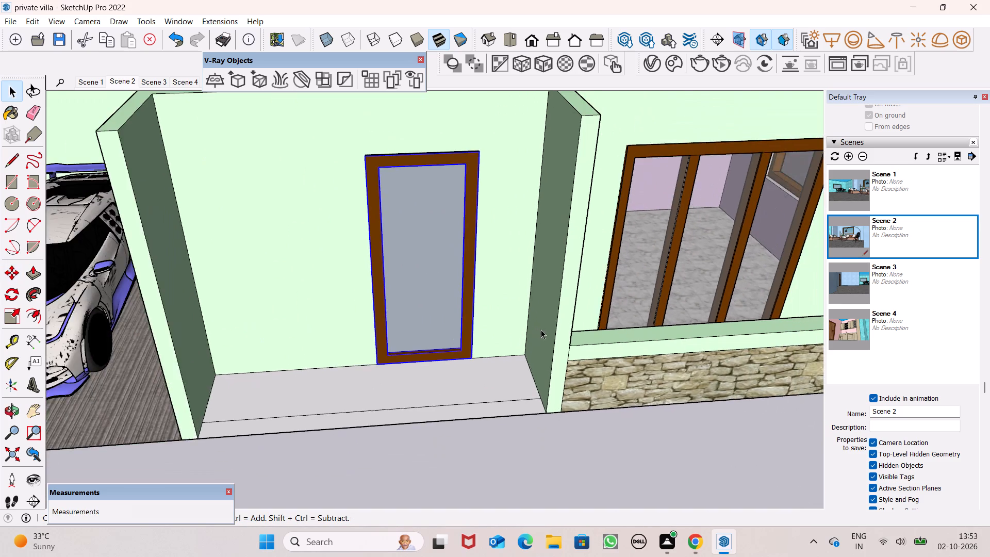
{"action": "scroll", "coordinate": [541, 330], "scroll_direction": "down", "scroll_amount": 6}
{"action": "scroll", "coordinate": [572, 283], "scroll_direction": "down", "scroll_amount": 6}
{"action": "left_click", "coordinate": [592, 436]}
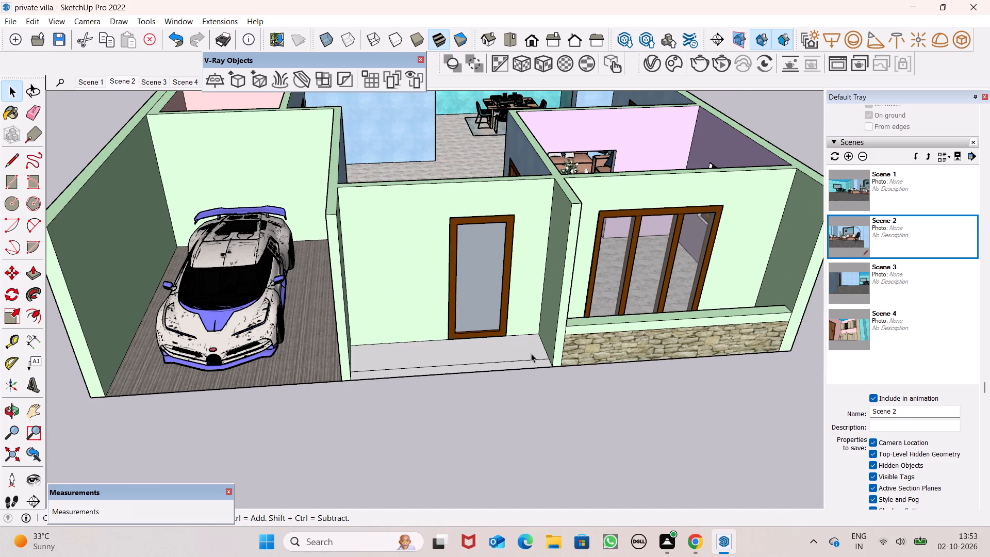
Examine the villa from the front and from above, including the entrance, living area and dining area.
{"action": "scroll", "coordinate": [525, 345], "scroll_direction": "down", "scroll_amount": 19}
{"action": "middle_click_drag", "start_coordinate": [494, 336], "coordinate": [494, 259]}
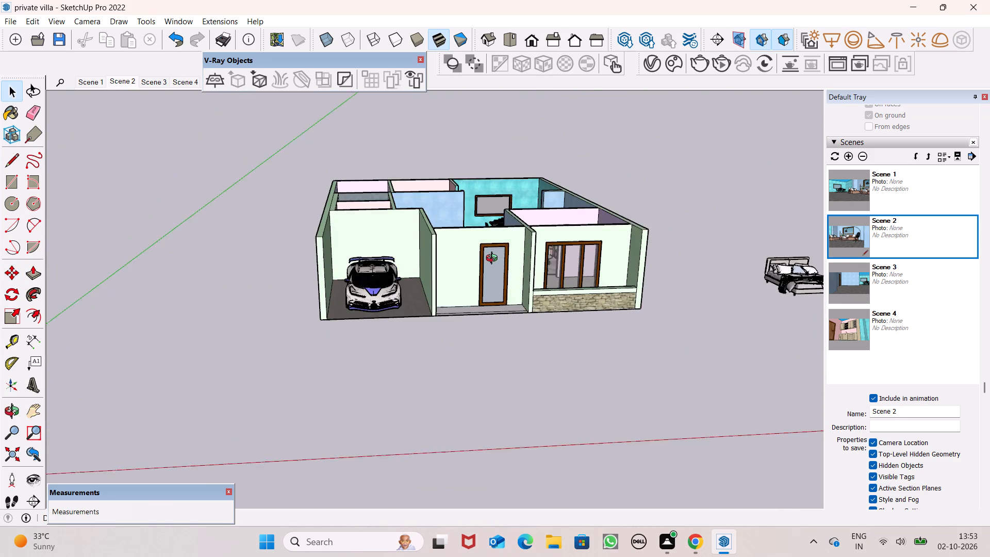
{"action": "middle_click_drag", "start_coordinate": [494, 259], "coordinate": [471, 367]}
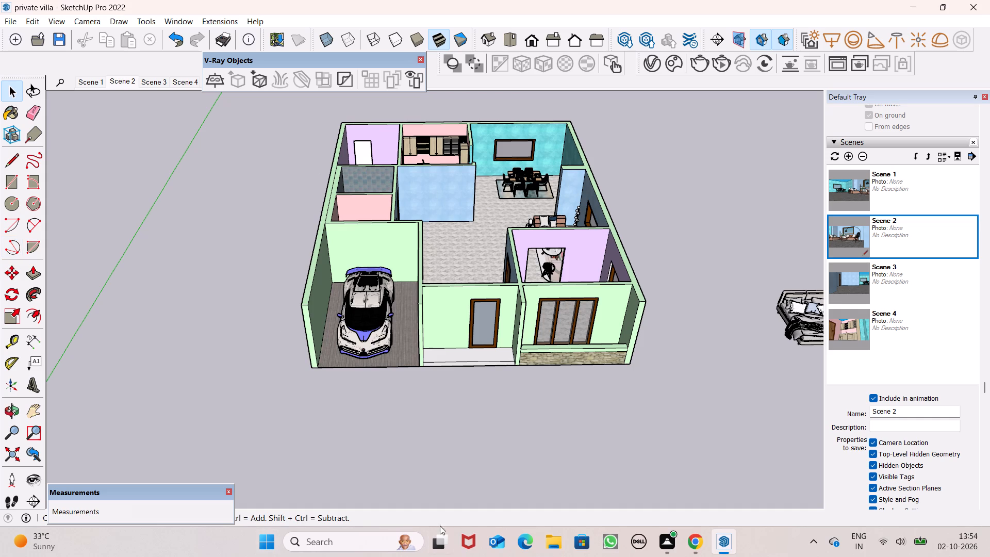
{"action": "scroll", "coordinate": [491, 323], "scroll_direction": "up", "scroll_amount": 1}
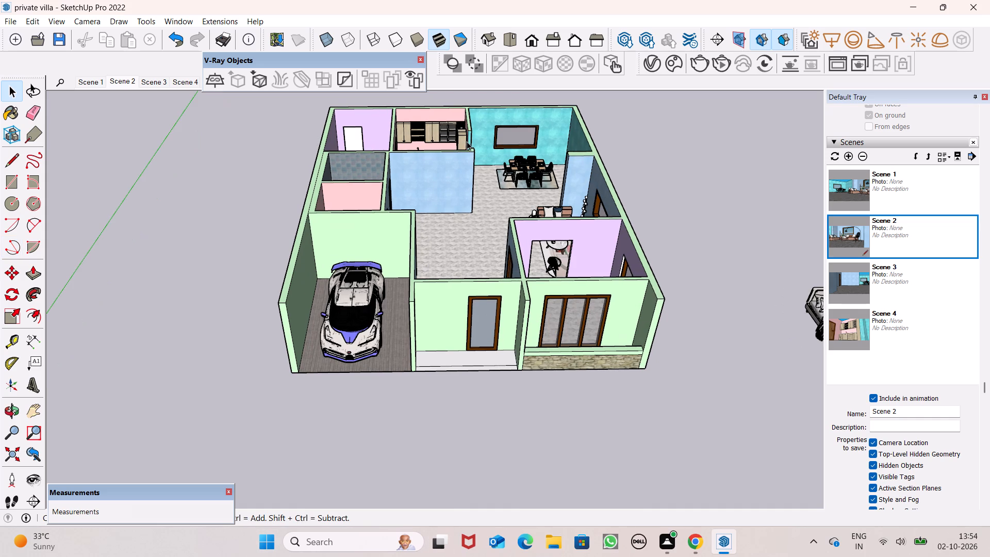
{"action": "scroll", "coordinate": [467, 141], "scroll_direction": "up", "scroll_amount": 4}
{"action": "scroll", "coordinate": [474, 232], "scroll_direction": "up", "scroll_amount": 6}
{"action": "middle_click_drag", "start_coordinate": [470, 243], "coordinate": [444, 294]}
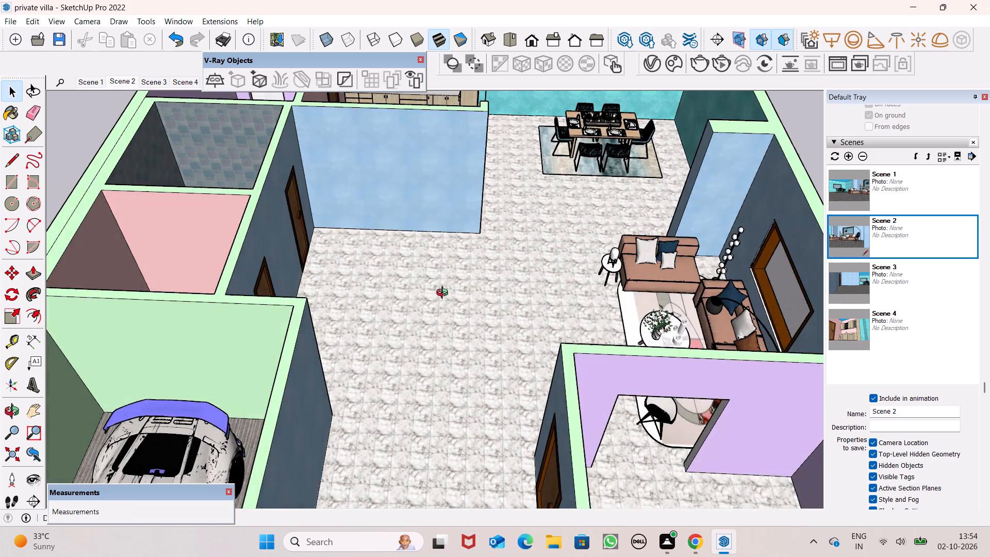
{"action": "middle_click_drag", "start_coordinate": [444, 294], "coordinate": [444, 291]}
{"action": "scroll", "coordinate": [474, 216], "scroll_direction": "down", "scroll_amount": 9}
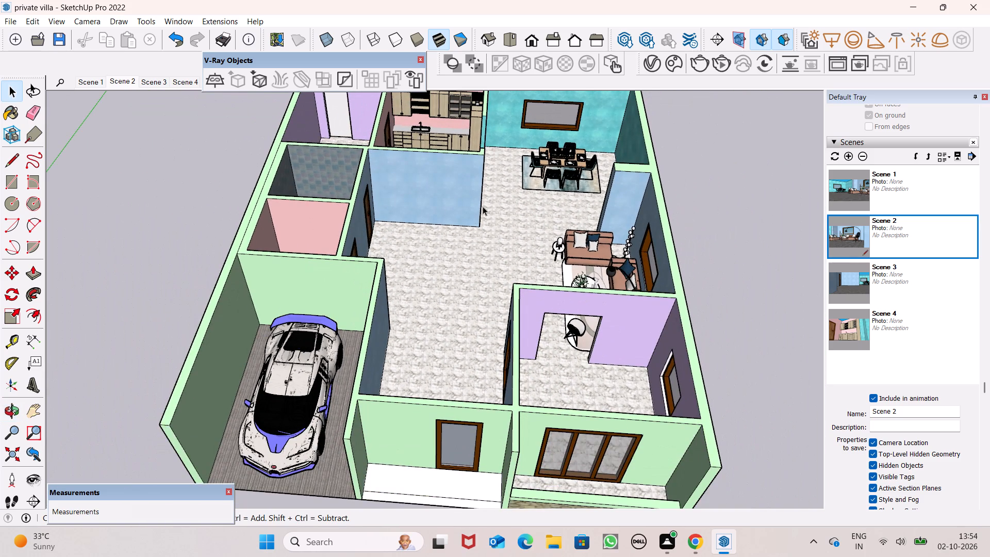
{"action": "scroll", "coordinate": [483, 206], "scroll_direction": "down", "scroll_amount": 1}
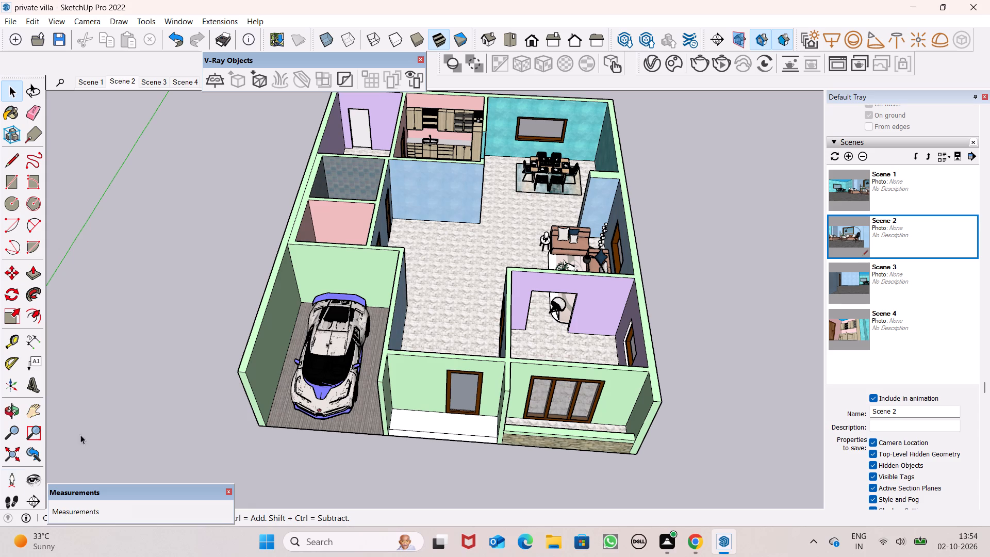
{"action": "scroll", "coordinate": [435, 241], "scroll_direction": "down", "scroll_amount": 5}
{"action": "scroll", "coordinate": [379, 306], "scroll_direction": "down", "scroll_amount": 7}
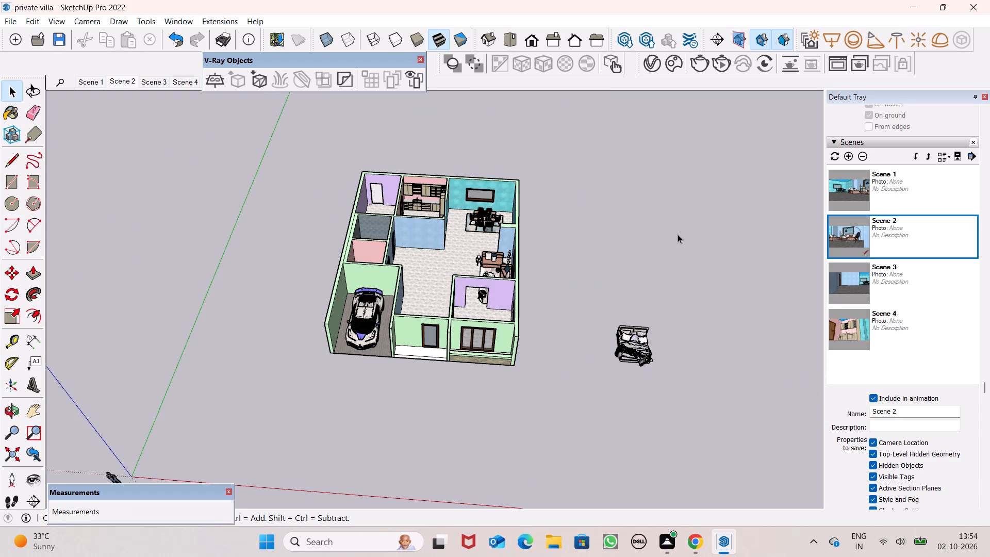
Draw a 3' by 1' rectangle on the ground between the villa's side wall and the bed.
{"action": "scroll", "coordinate": [678, 234], "scroll_direction": "up", "scroll_amount": 7}
{"action": "scroll", "coordinate": [616, 385], "scroll_direction": "up", "scroll_amount": 1}
{"action": "middle_click_drag", "start_coordinate": [611, 394], "coordinate": [608, 303]}
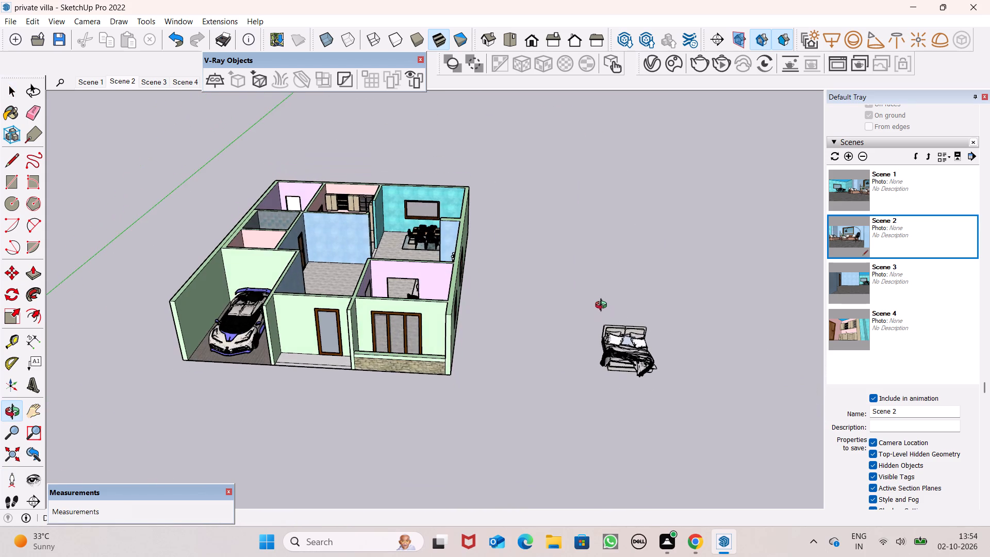
{"action": "scroll", "coordinate": [553, 368], "scroll_direction": "up", "scroll_amount": 16}
{"action": "scroll", "coordinate": [577, 293], "scroll_direction": "up", "scroll_amount": 5}
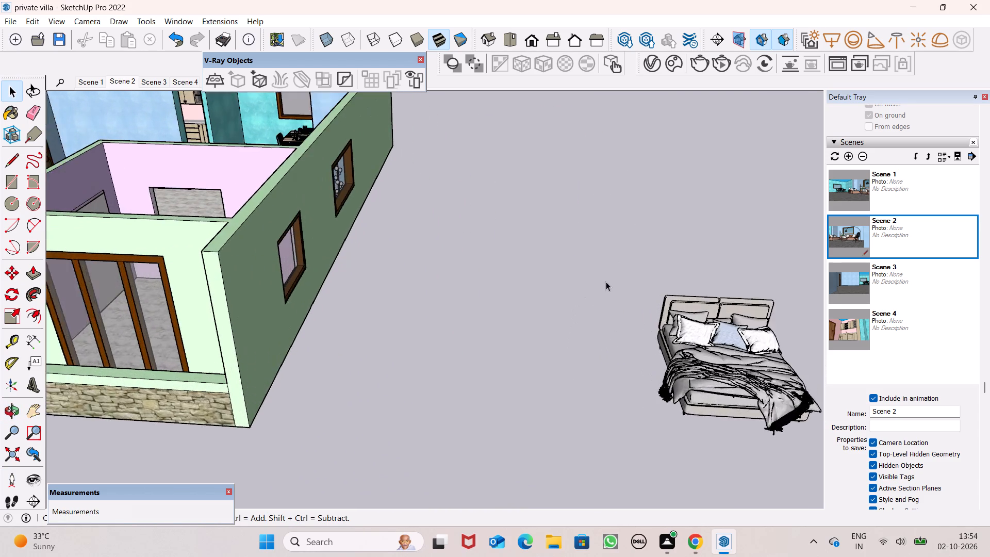
{"action": "scroll", "coordinate": [646, 320], "scroll_direction": "up", "scroll_amount": 4}
{"action": "middle_click_drag", "start_coordinate": [648, 321], "coordinate": [671, 302]}
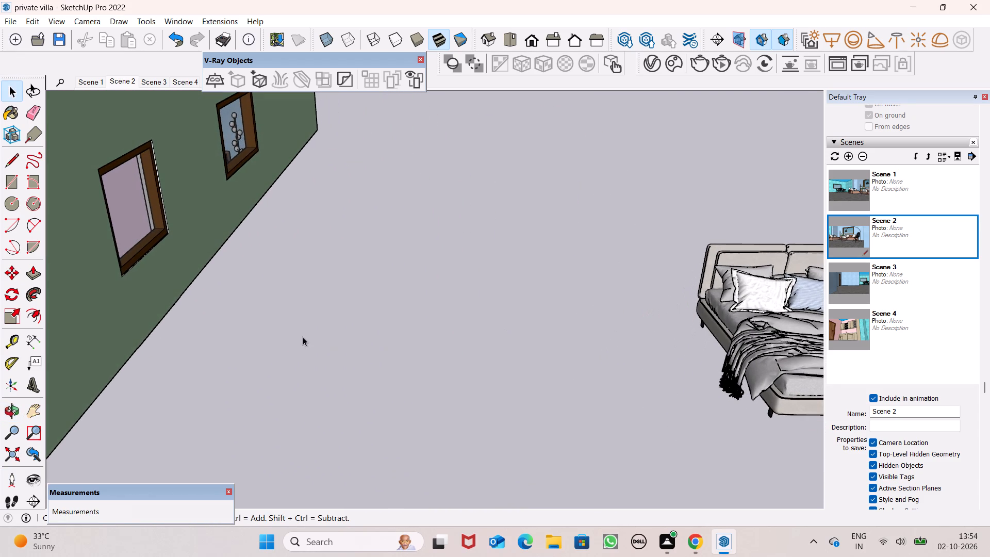
{"action": "left_click", "coordinate": [11, 188]}
{"action": "left_click", "coordinate": [377, 209]}
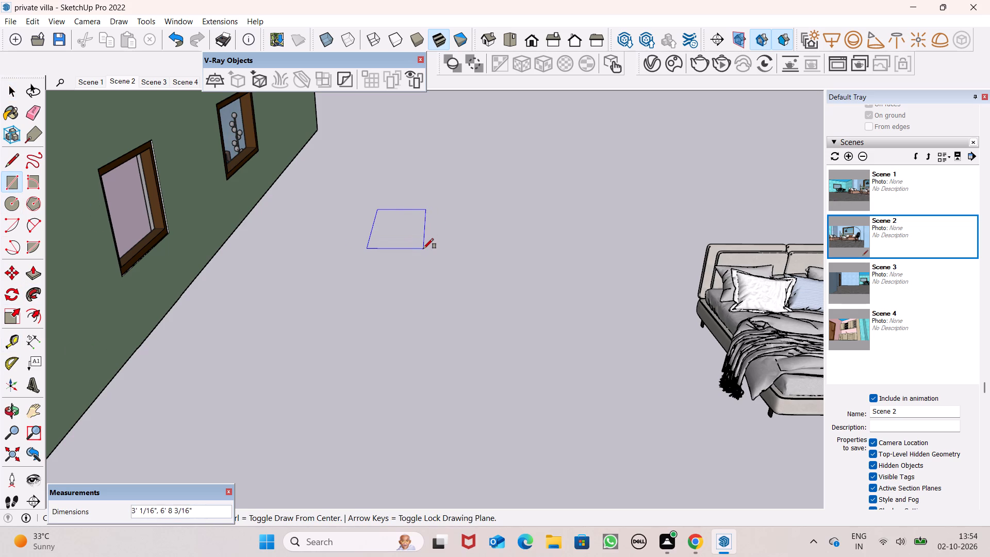
{"action": "key", "text": "3"}
{"action": "key", "text": "apostrophe"}
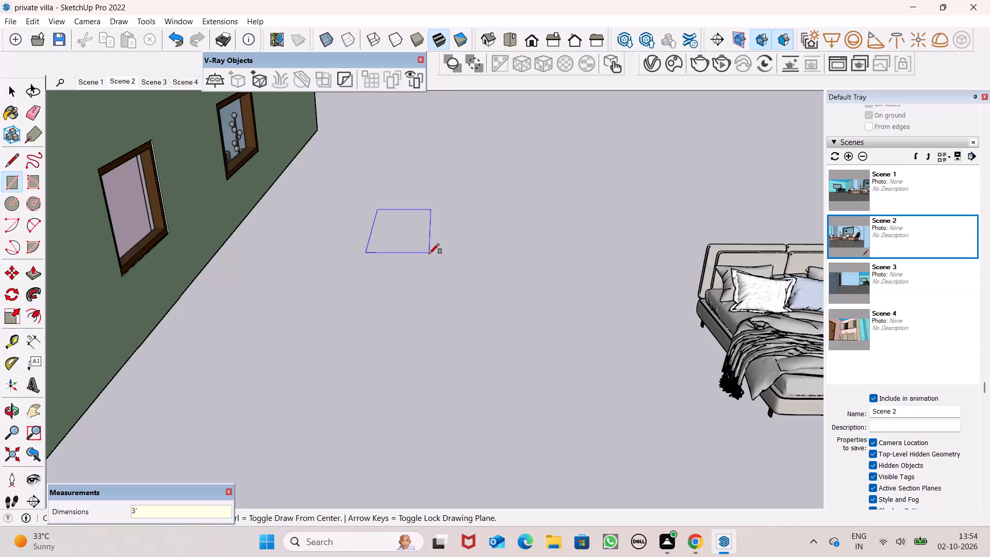
{"action": "key", "text": "comma"}
{"action": "key", "text": "1"}
{"action": "key", "text": "apostrophe"}
{"action": "key", "text": "Return"}
{"action": "key", "text": "space"}
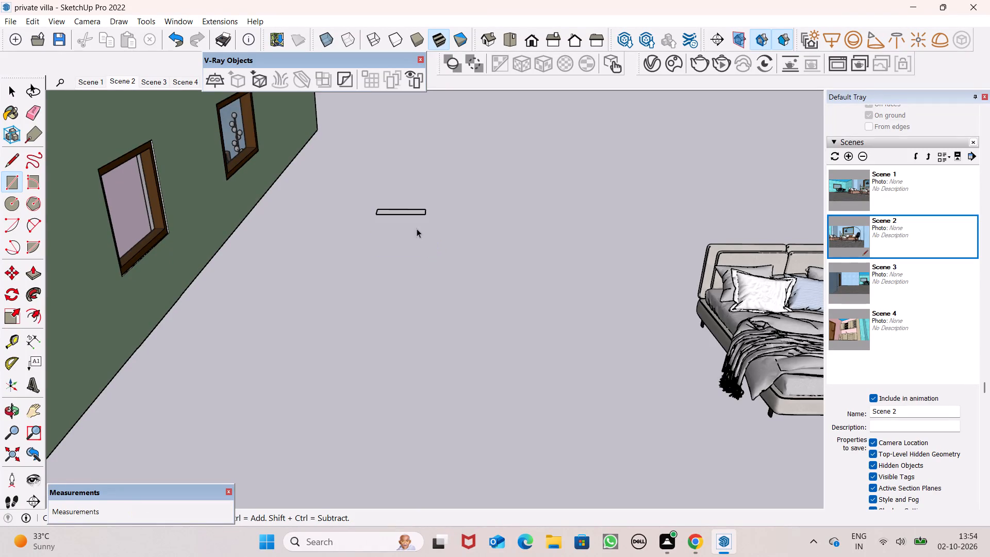
Push/Pull the new 3' by 1' rectangle up 6" into a solid block.
{"action": "scroll", "coordinate": [417, 228], "scroll_direction": "up", "scroll_amount": 15}
{"action": "middle_click_drag", "start_coordinate": [412, 209], "coordinate": [407, 291]}
{"action": "left_click", "coordinate": [38, 268]}
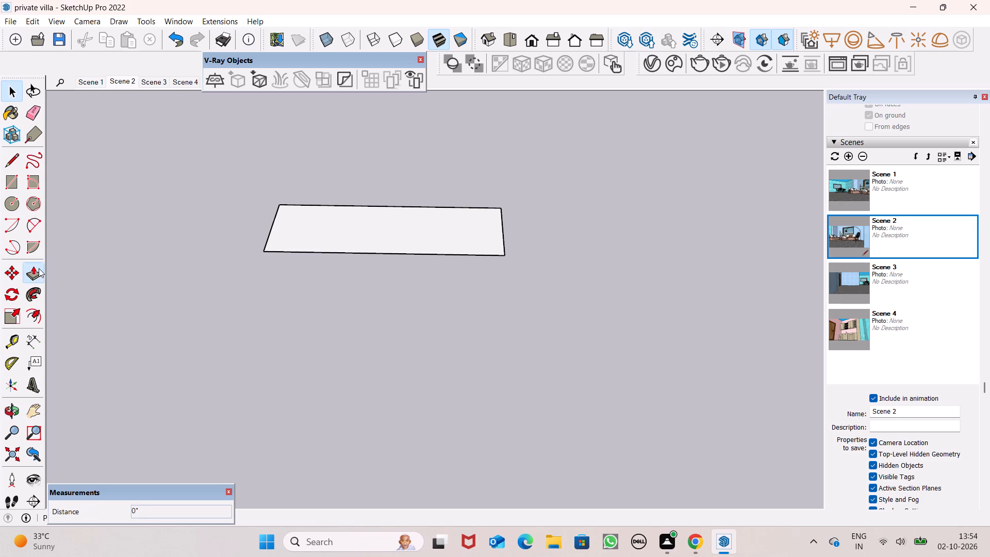
{"action": "left_click_drag", "start_coordinate": [310, 232], "coordinate": [319, 212]}
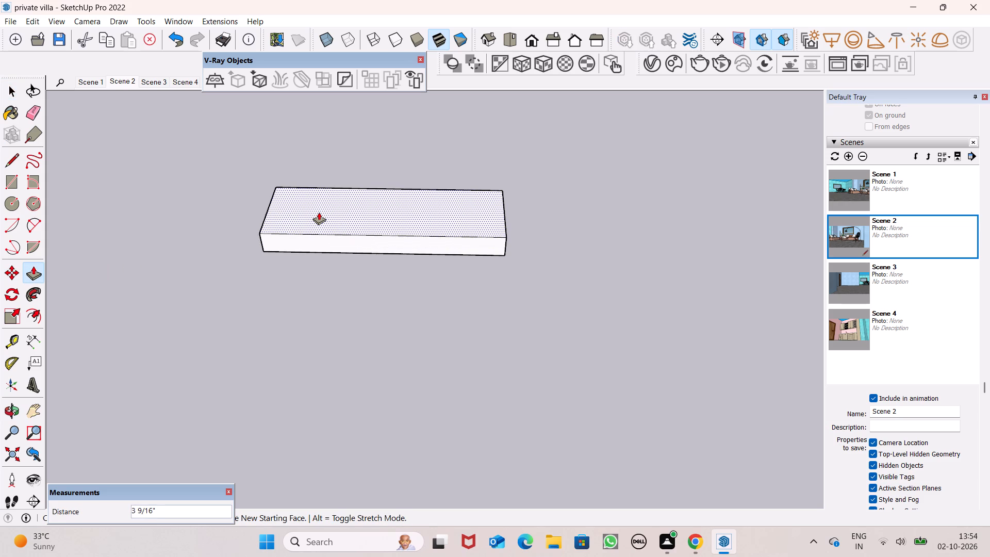
{"action": "left_click_drag", "start_coordinate": [319, 212], "coordinate": [319, 209]}
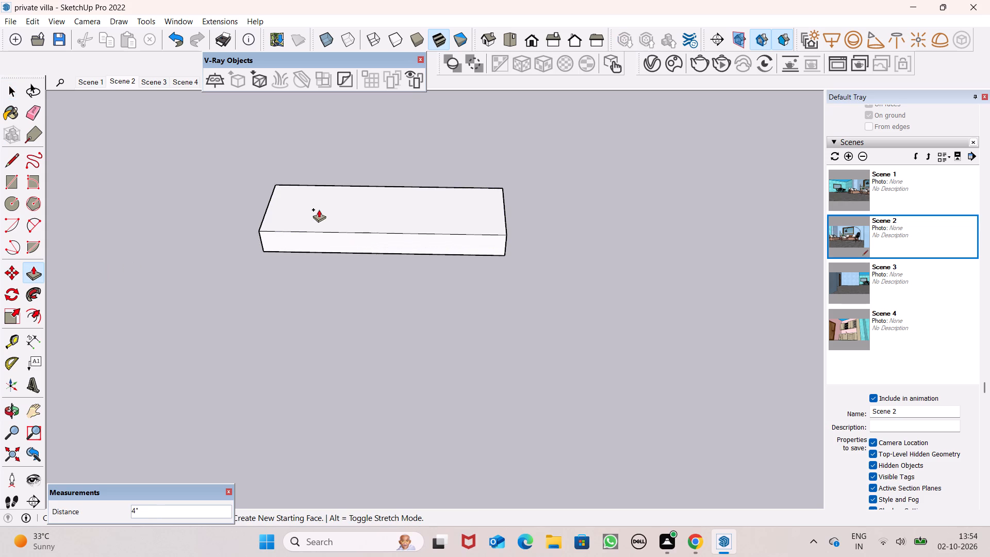
{"action": "left_click_drag", "start_coordinate": [319, 209], "coordinate": [319, 209]}
{"action": "key", "text": "6"}
{"action": "key", "text": "shift+quotedbl"}
{"action": "key", "text": "Return"}
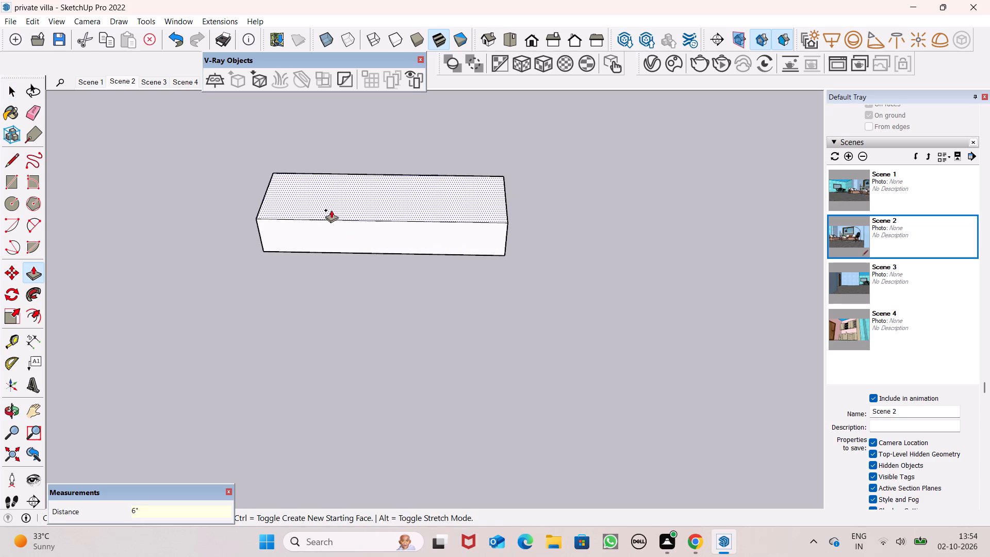
{"action": "key", "text": "space"}
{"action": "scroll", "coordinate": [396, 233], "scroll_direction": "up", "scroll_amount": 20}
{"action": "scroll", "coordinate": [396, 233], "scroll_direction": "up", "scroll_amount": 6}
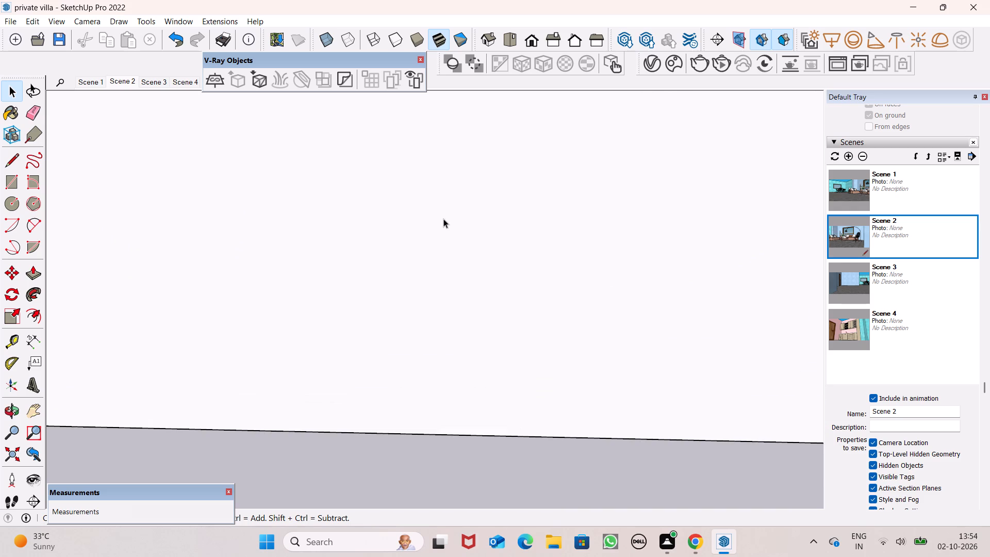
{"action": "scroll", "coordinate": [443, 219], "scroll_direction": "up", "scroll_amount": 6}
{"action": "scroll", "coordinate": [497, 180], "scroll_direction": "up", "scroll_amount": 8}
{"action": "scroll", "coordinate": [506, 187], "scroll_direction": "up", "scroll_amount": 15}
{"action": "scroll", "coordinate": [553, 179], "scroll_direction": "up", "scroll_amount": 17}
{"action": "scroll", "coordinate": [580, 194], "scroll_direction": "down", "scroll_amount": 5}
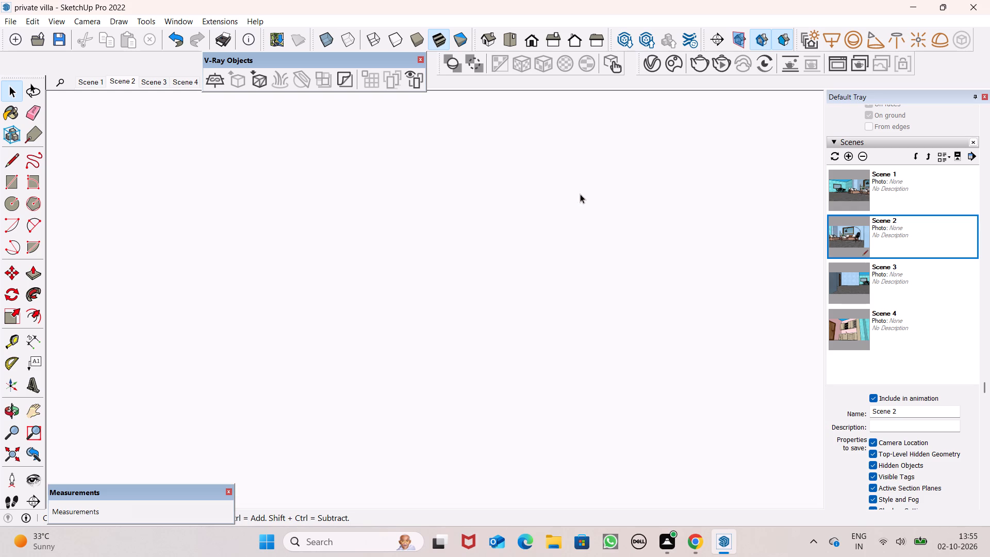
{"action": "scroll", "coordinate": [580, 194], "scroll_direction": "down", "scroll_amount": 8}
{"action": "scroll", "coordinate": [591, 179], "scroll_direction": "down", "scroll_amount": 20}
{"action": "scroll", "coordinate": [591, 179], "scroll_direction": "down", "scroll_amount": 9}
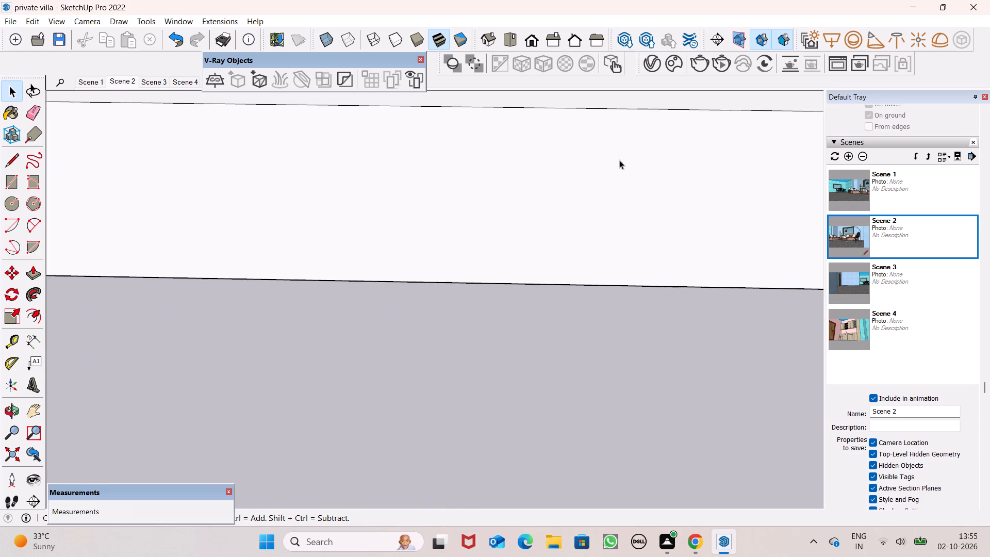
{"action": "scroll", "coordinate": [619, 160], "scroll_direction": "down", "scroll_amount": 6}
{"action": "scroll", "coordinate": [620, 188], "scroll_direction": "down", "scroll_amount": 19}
Select all faces and edges of the new block beside the villa and make them a group.
{"action": "middle_click_drag", "start_coordinate": [665, 217], "coordinate": [534, 153]}
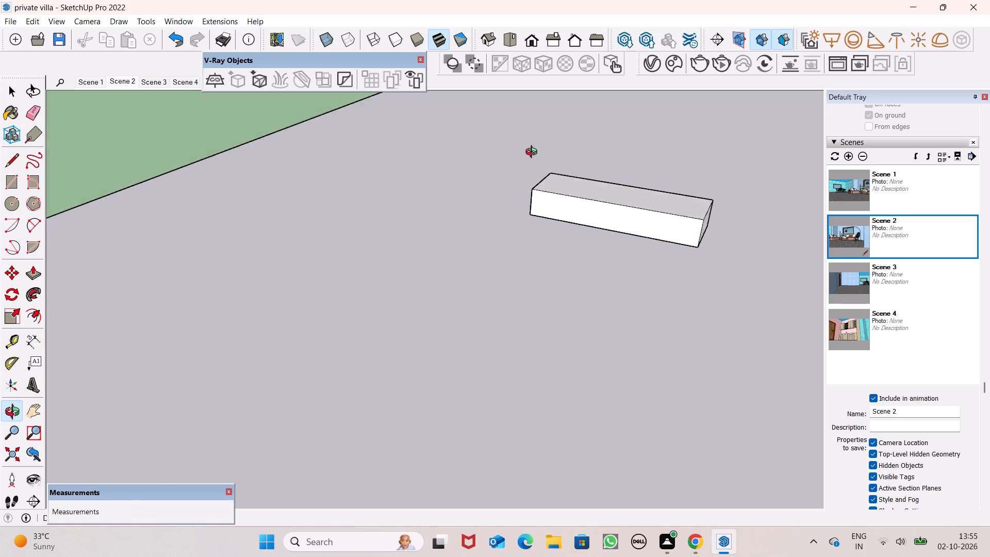
{"action": "middle_click_drag", "start_coordinate": [534, 153], "coordinate": [255, 203]}
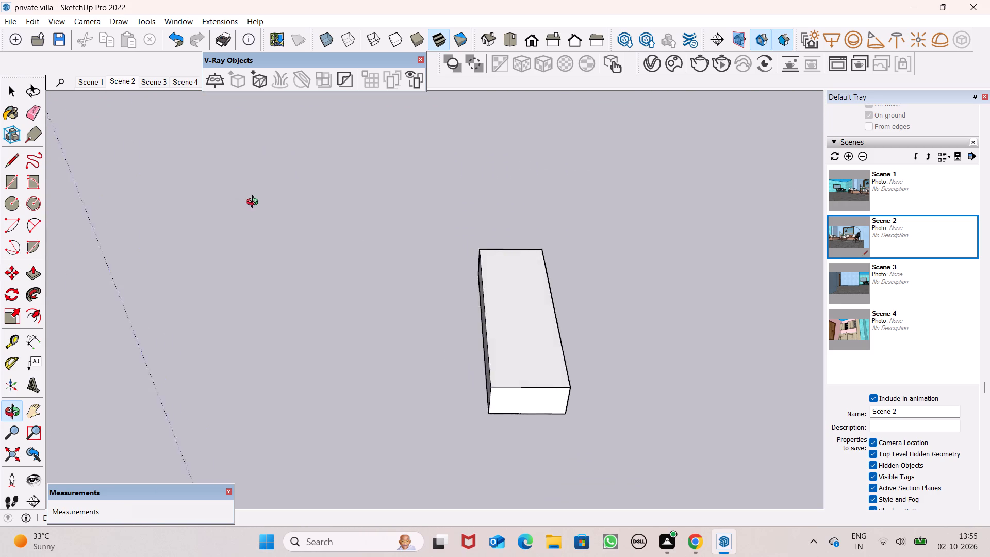
{"action": "middle_click_drag", "start_coordinate": [255, 203], "coordinate": [238, 170]}
{"action": "left_click", "coordinate": [508, 339]}
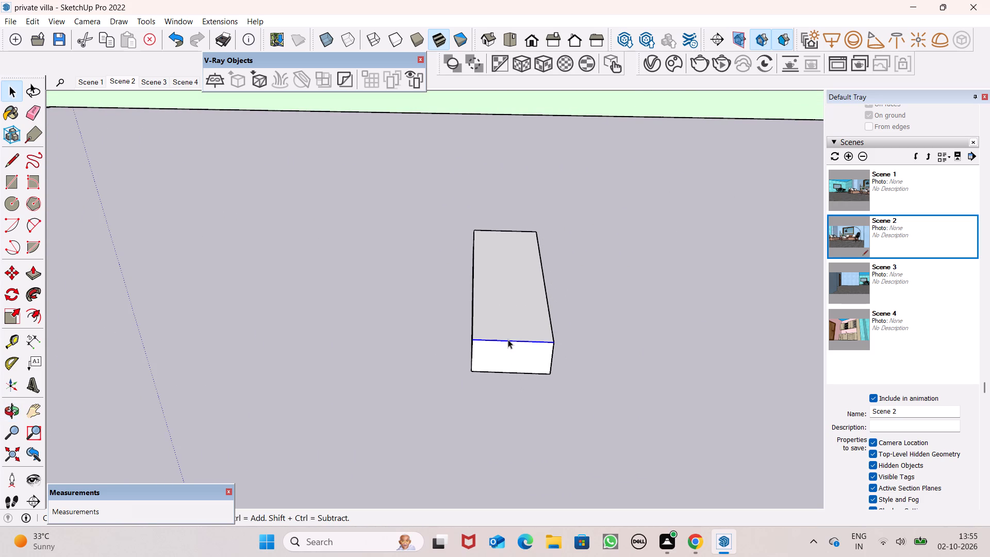
{"action": "left_click", "coordinate": [551, 397]}
{"action": "triple_click", "coordinate": [544, 343]}
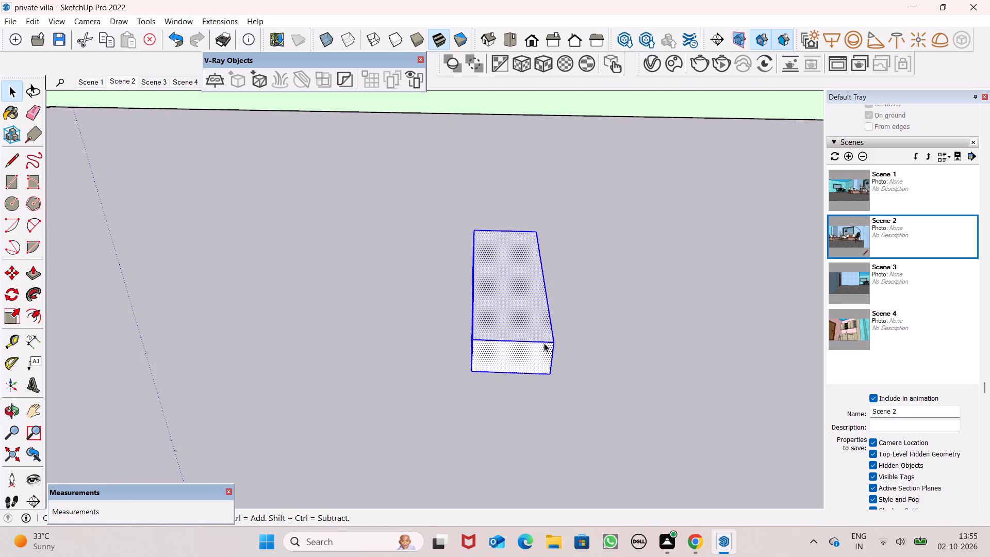
{"action": "right_click", "coordinate": [544, 343]}
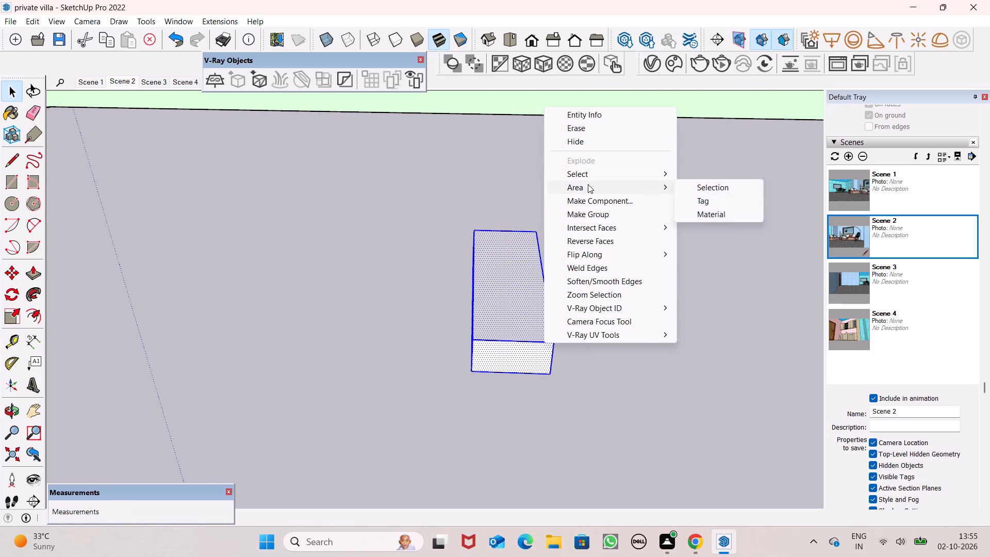
{"action": "left_click", "coordinate": [588, 215]}
{"action": "left_click", "coordinate": [615, 451]}
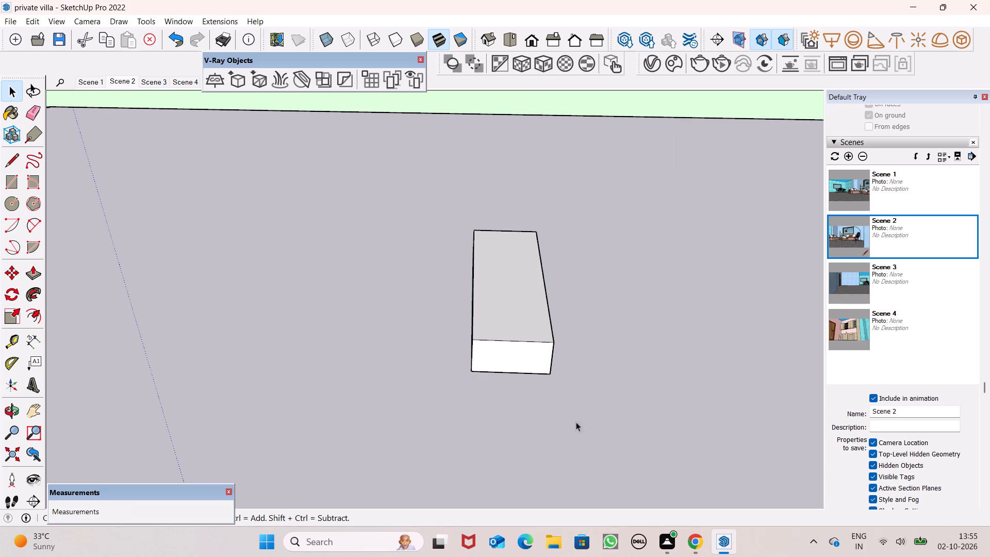
Copy the block group diagonally upward so the copy's bottom front corner meets the original's top front corner, about 1' 1 7/16" away.
{"action": "scroll", "coordinate": [489, 331], "scroll_direction": "down", "scroll_amount": 1}
{"action": "left_click", "coordinate": [541, 344]}
{"action": "scroll", "coordinate": [606, 343], "scroll_direction": "up", "scroll_amount": 3}
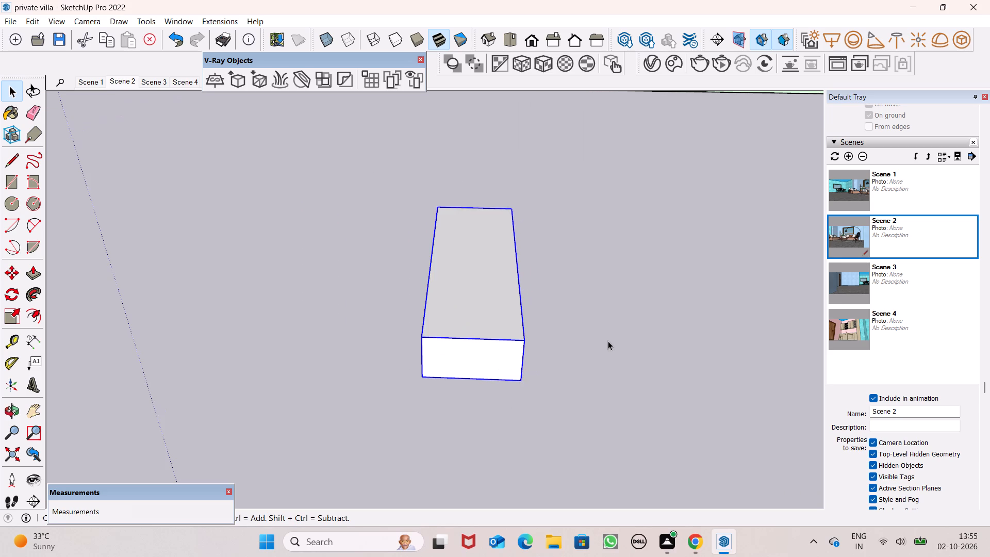
{"action": "key", "text": "m"}
{"action": "key", "text": "Return"}
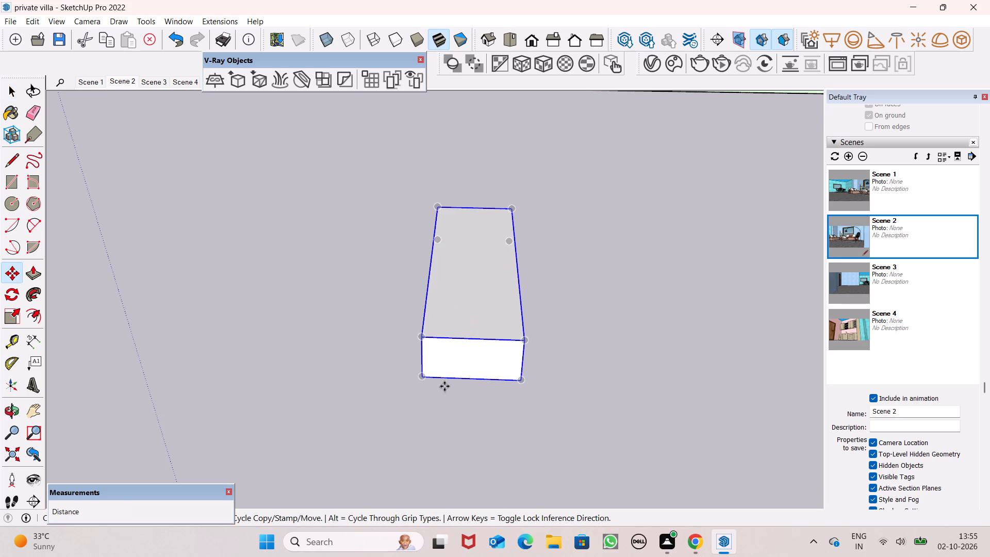
{"action": "left_click_drag", "start_coordinate": [421, 375], "coordinate": [495, 342]}
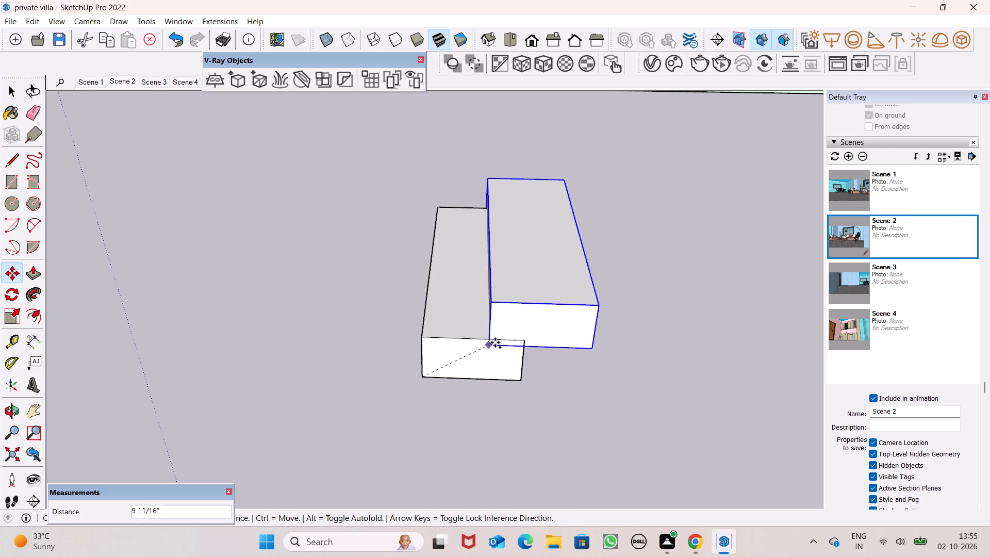
{"action": "left_click_drag", "start_coordinate": [495, 342], "coordinate": [520, 338]}
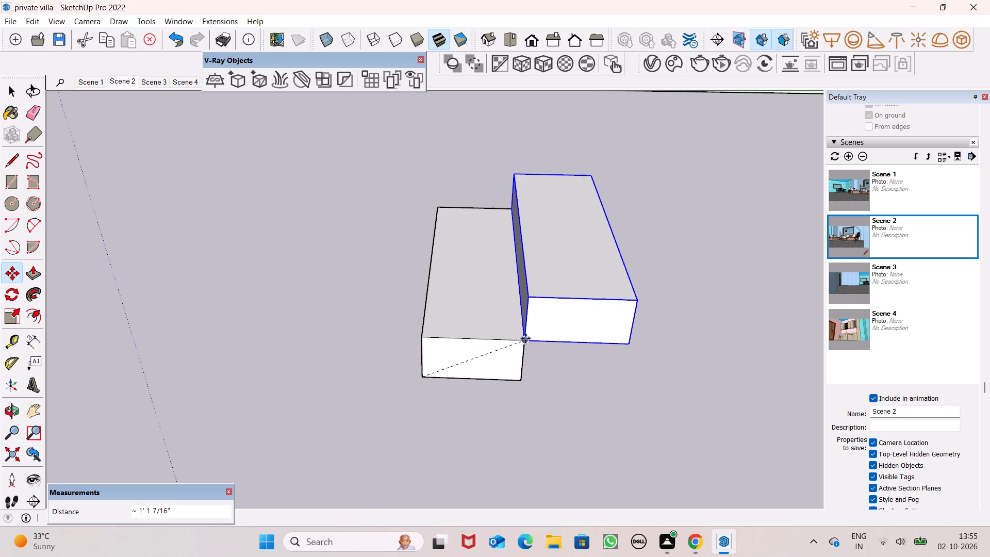
Copy the second block onto its own top front corner as a third step, and try to array it 8 times.
{"action": "left_click_drag", "start_coordinate": [527, 343], "coordinate": [554, 322]}
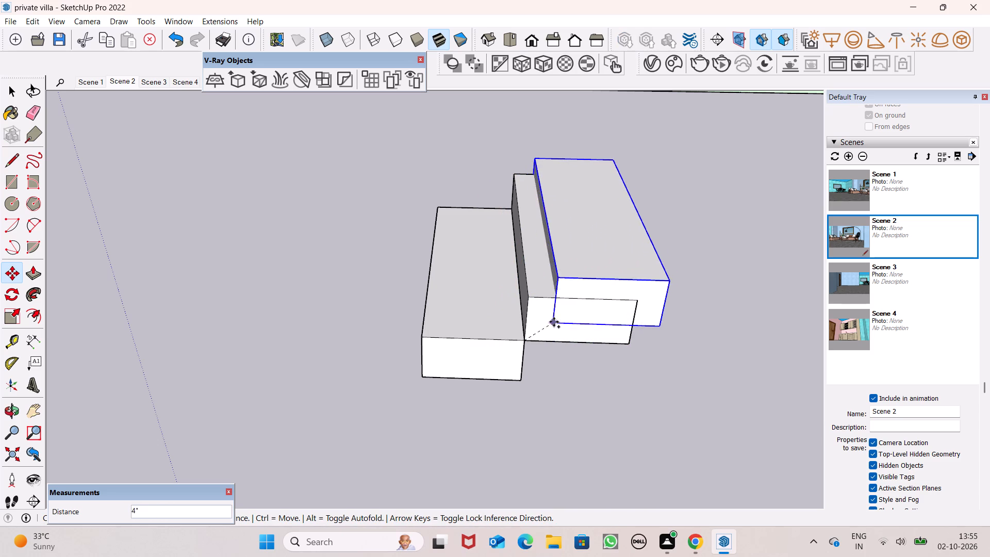
{"action": "left_click_drag", "start_coordinate": [554, 322], "coordinate": [586, 307]}
{"action": "left_click_drag", "start_coordinate": [591, 305], "coordinate": [635, 301]}
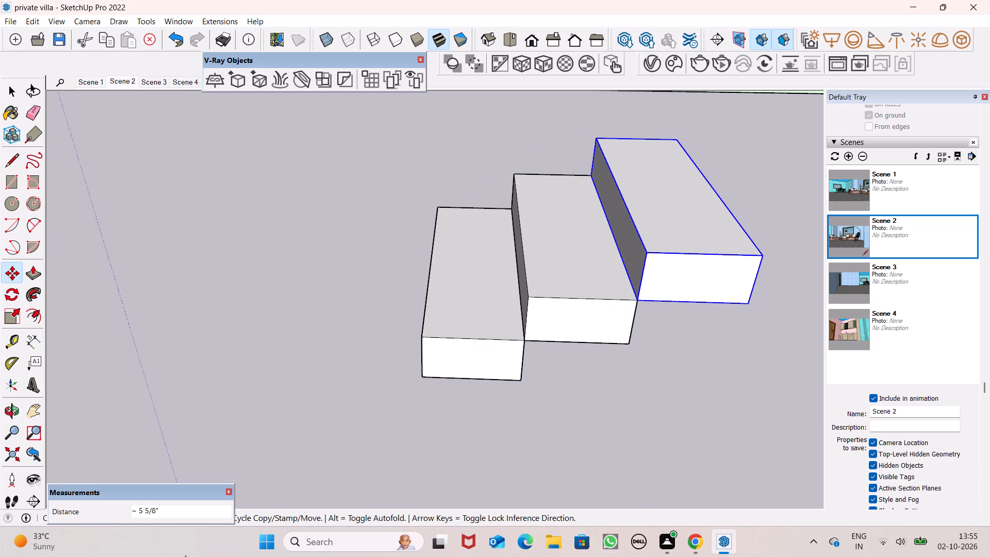
{"action": "key", "text": "shift+asterisk"}
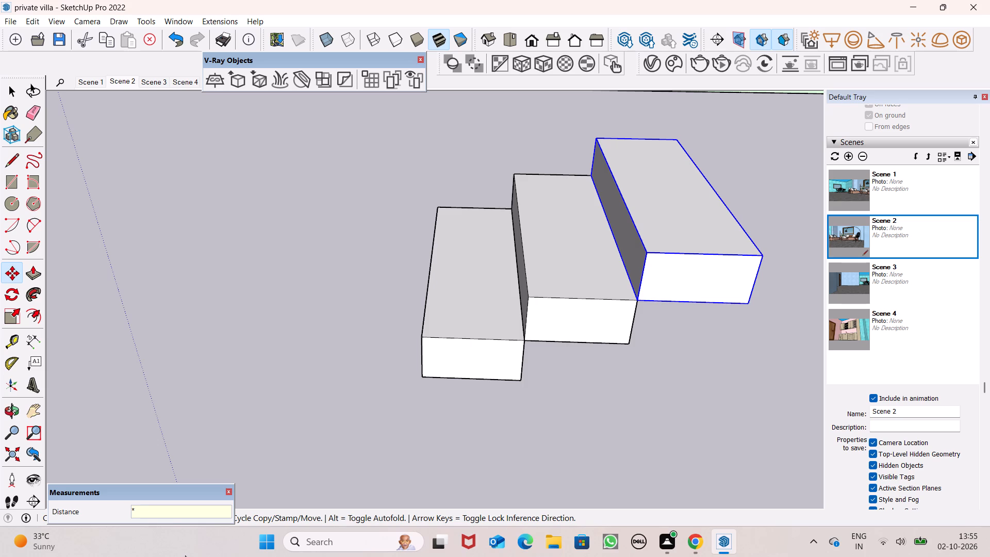
{"action": "key", "text": "8"}
{"action": "key", "text": "Return"}
{"action": "key", "text": "Return"}
Copy the third step diagonally upward by about 1' 1 7/16" and array the copy with *6 to extend the staircase.
{"action": "scroll", "coordinate": [449, 215], "scroll_direction": "down", "scroll_amount": 6}
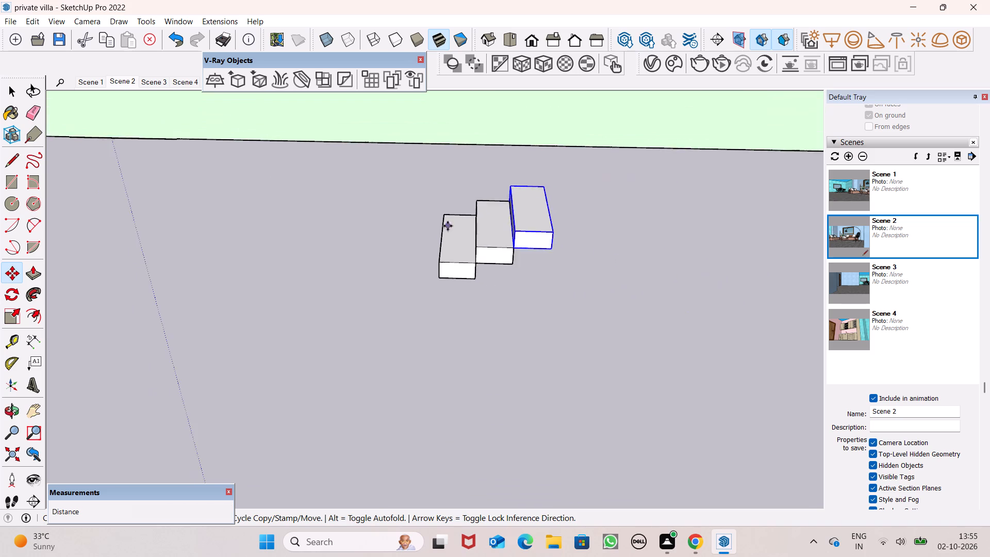
{"action": "scroll", "coordinate": [448, 226], "scroll_direction": "down", "scroll_amount": 15}
{"action": "scroll", "coordinate": [531, 213], "scroll_direction": "up", "scroll_amount": 17}
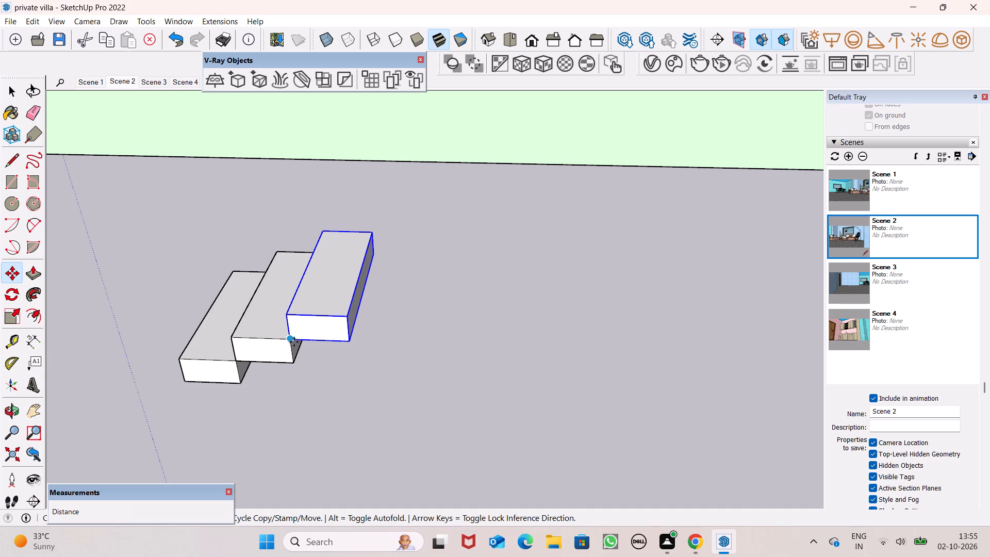
{"action": "left_click_drag", "start_coordinate": [292, 337], "coordinate": [339, 312]}
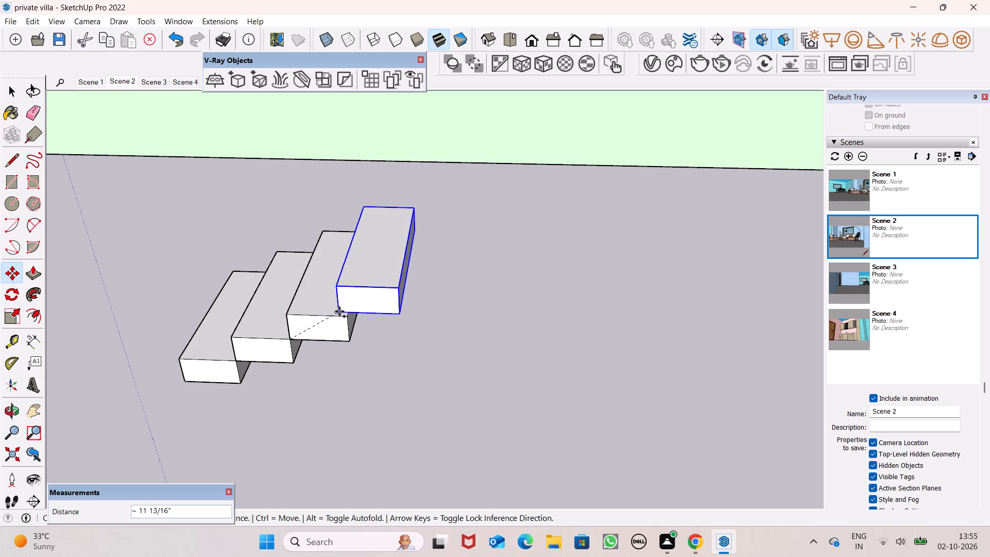
{"action": "left_click_drag", "start_coordinate": [339, 312], "coordinate": [341, 315]}
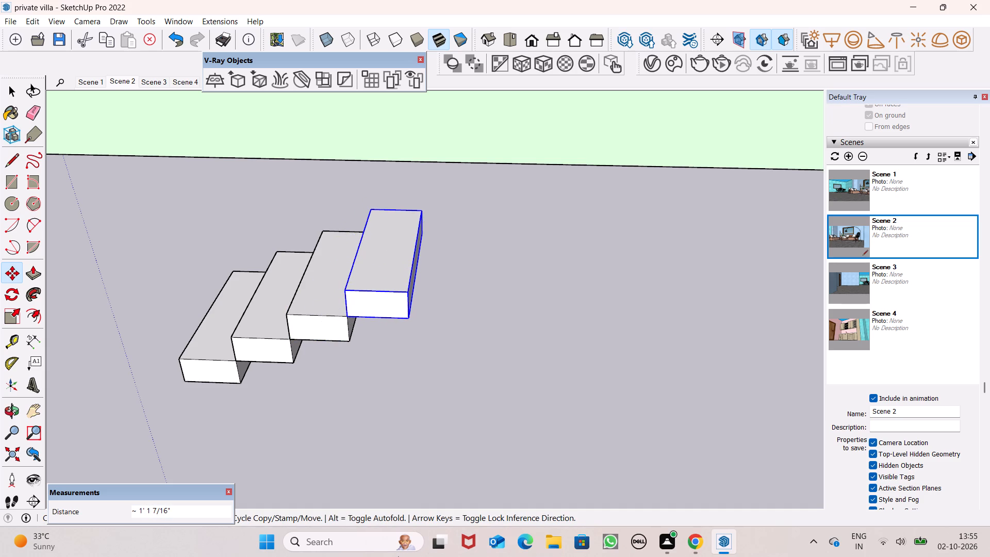
{"action": "key", "text": "shift+asterisk"}
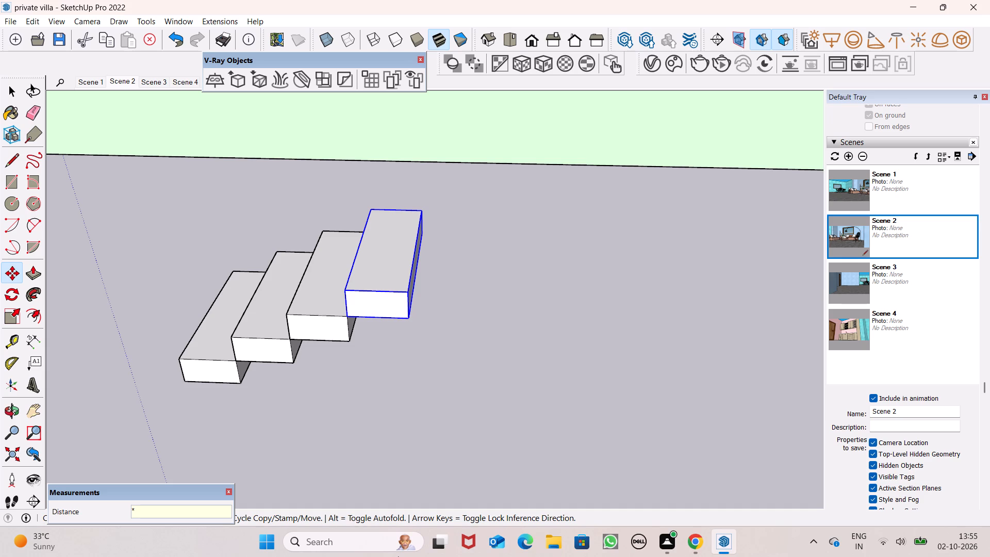
{"action": "key", "text": "6"}
{"action": "key", "text": "Return"}
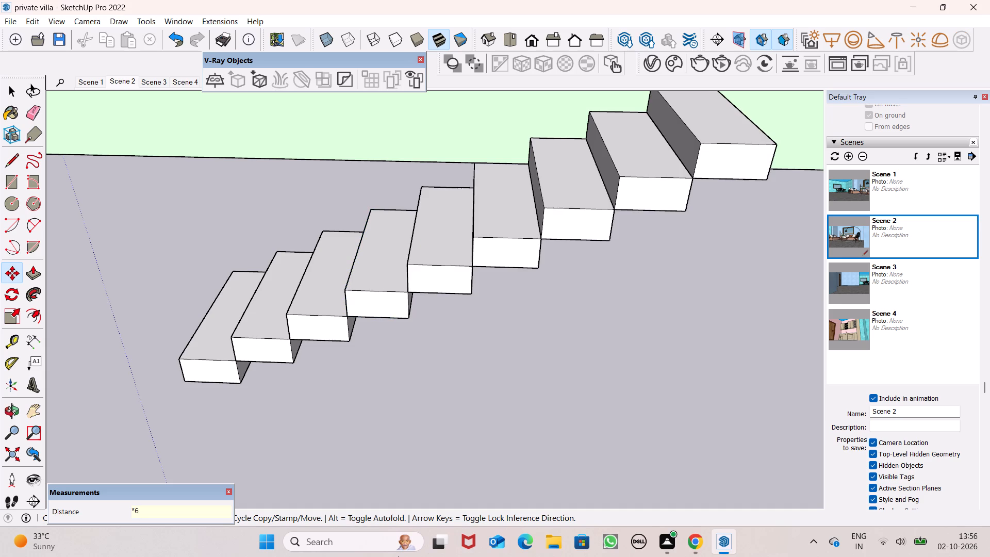
{"action": "scroll", "coordinate": [630, 283], "scroll_direction": "down", "scroll_amount": 5}
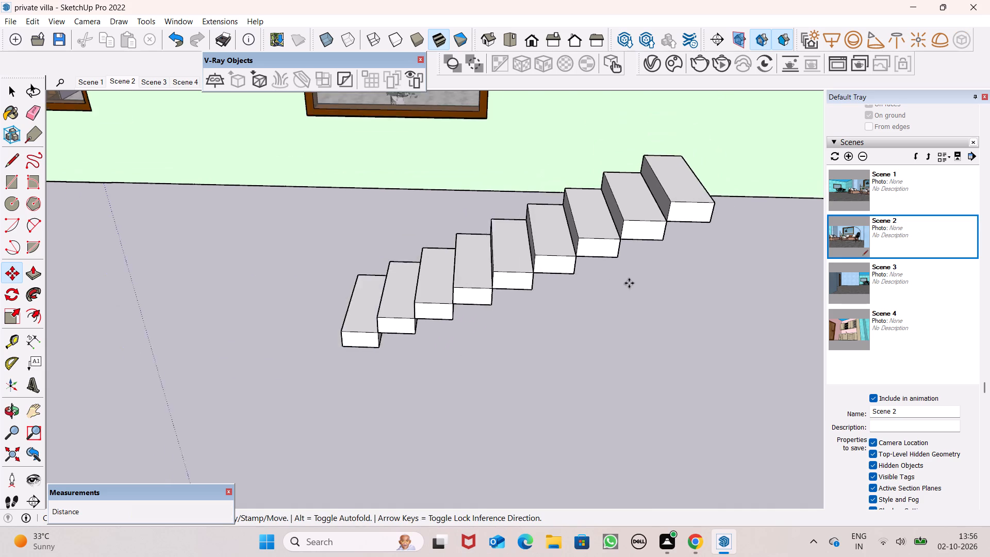
{"action": "left_click", "coordinate": [628, 284]}
{"action": "scroll", "coordinate": [628, 284], "scroll_direction": "down", "scroll_amount": 5}
{"action": "key", "text": "space"}
{"action": "scroll", "coordinate": [657, 264], "scroll_direction": "down", "scroll_amount": 7}
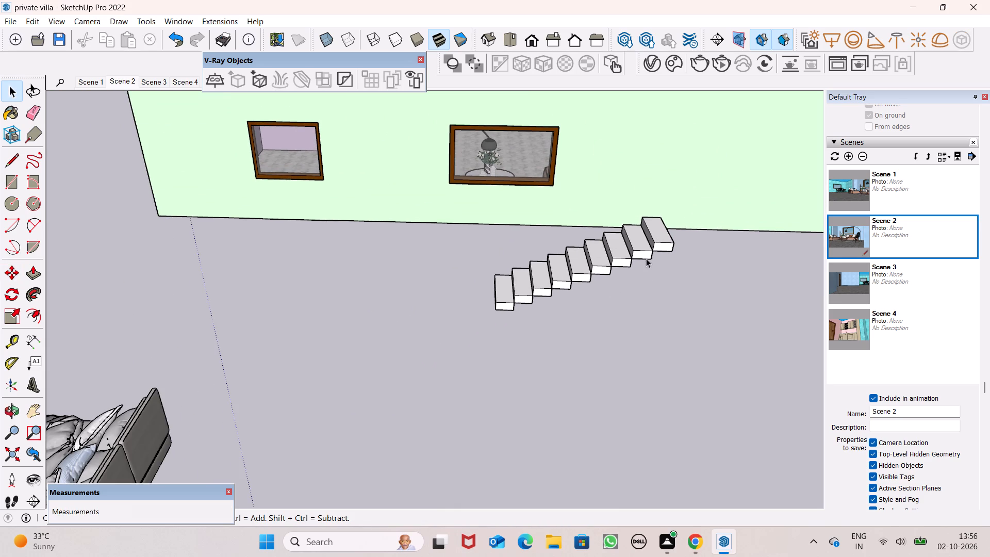
Select the lowest step block of the staircase beside the villa.
{"action": "scroll", "coordinate": [689, 192], "scroll_direction": "up", "scroll_amount": 7}
{"action": "scroll", "coordinate": [634, 202], "scroll_direction": "up", "scroll_amount": 7}
{"action": "scroll", "coordinate": [606, 276], "scroll_direction": "down", "scroll_amount": 5}
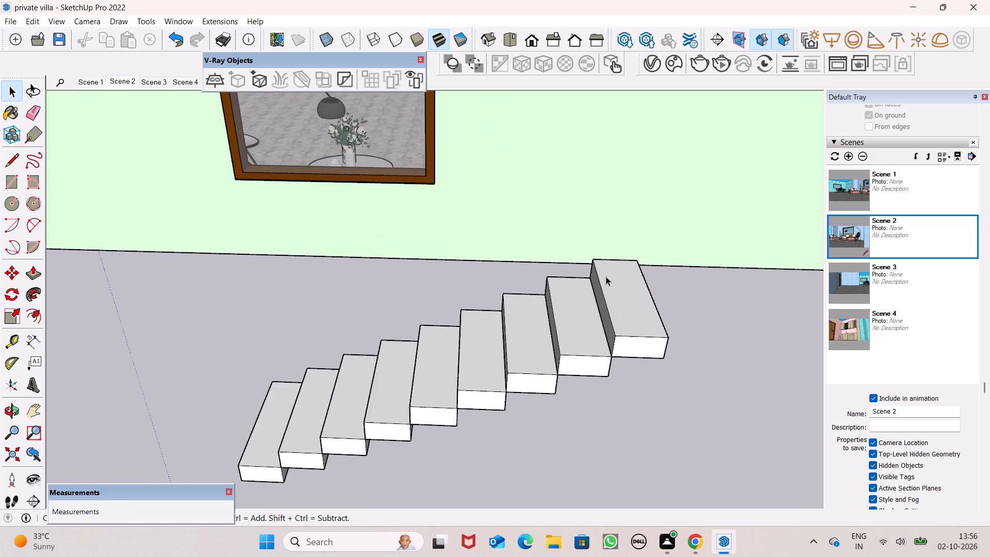
{"action": "scroll", "coordinate": [606, 276], "scroll_direction": "down", "scroll_amount": 10}
{"action": "middle_click_drag", "start_coordinate": [647, 301], "coordinate": [624, 348]}
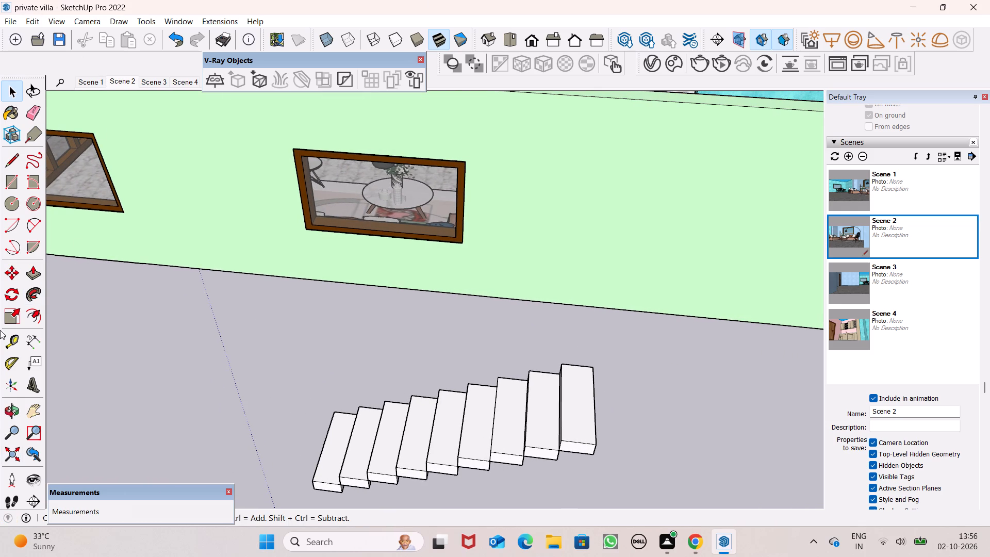
{"action": "scroll", "coordinate": [316, 284], "scroll_direction": "down", "scroll_amount": 1}
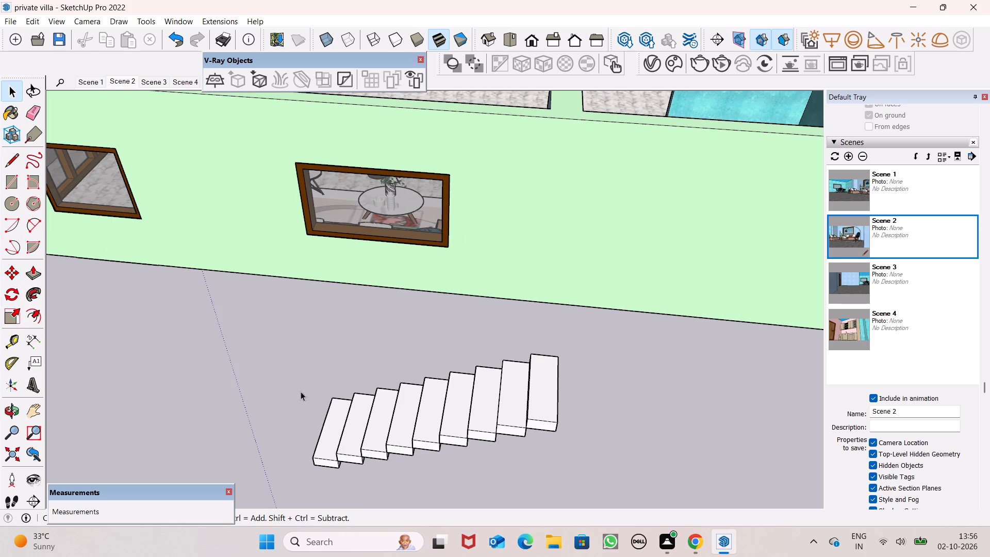
{"action": "left_click", "coordinate": [326, 441]}
{"action": "scroll", "coordinate": [452, 389], "scroll_direction": "down", "scroll_amount": 5}
{"action": "middle_click_drag", "start_coordinate": [455, 462], "coordinate": [504, 364]}
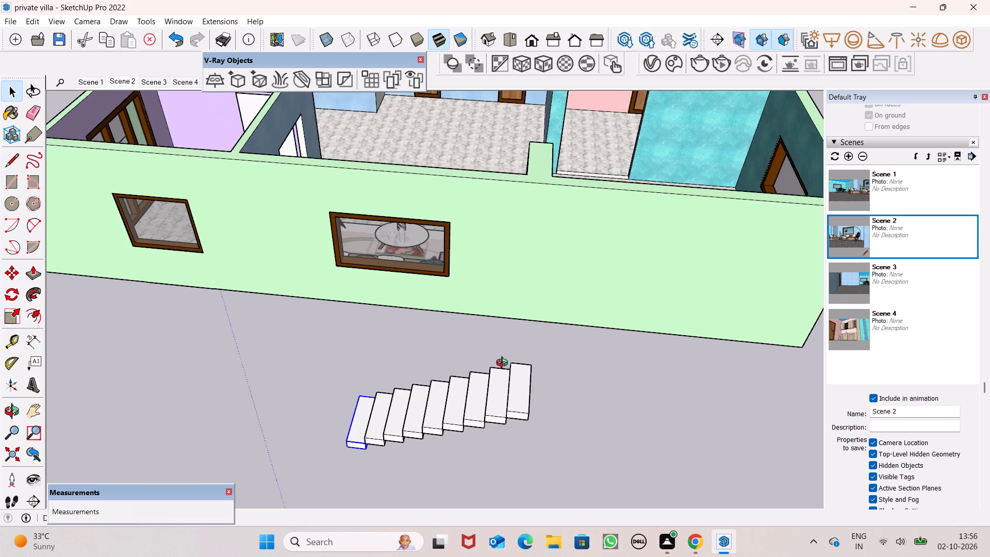
{"action": "middle_click_drag", "start_coordinate": [504, 364], "coordinate": [526, 327]}
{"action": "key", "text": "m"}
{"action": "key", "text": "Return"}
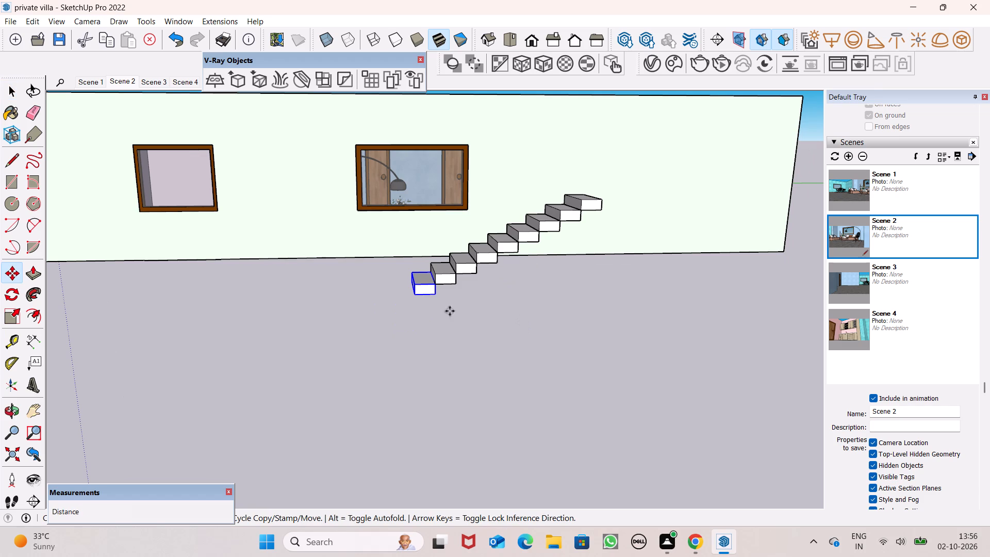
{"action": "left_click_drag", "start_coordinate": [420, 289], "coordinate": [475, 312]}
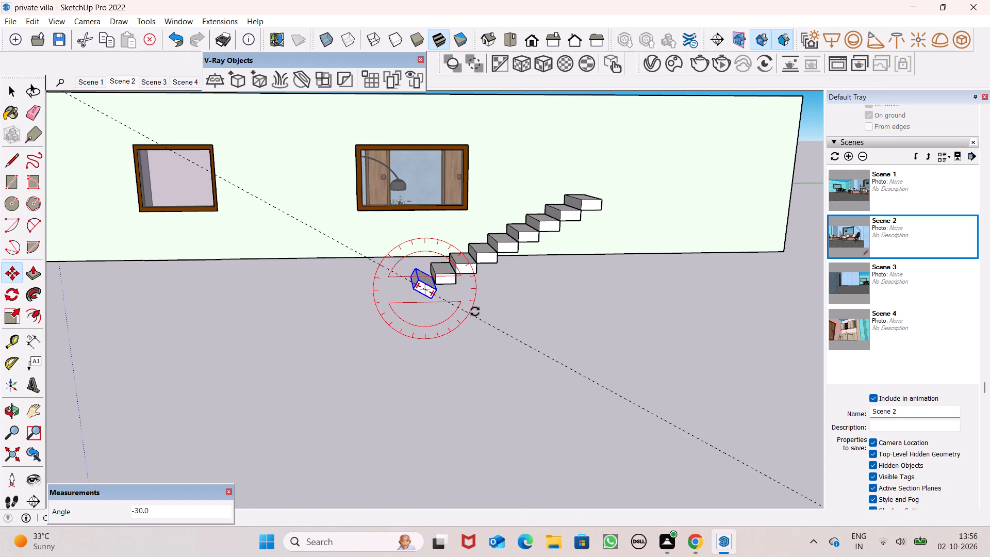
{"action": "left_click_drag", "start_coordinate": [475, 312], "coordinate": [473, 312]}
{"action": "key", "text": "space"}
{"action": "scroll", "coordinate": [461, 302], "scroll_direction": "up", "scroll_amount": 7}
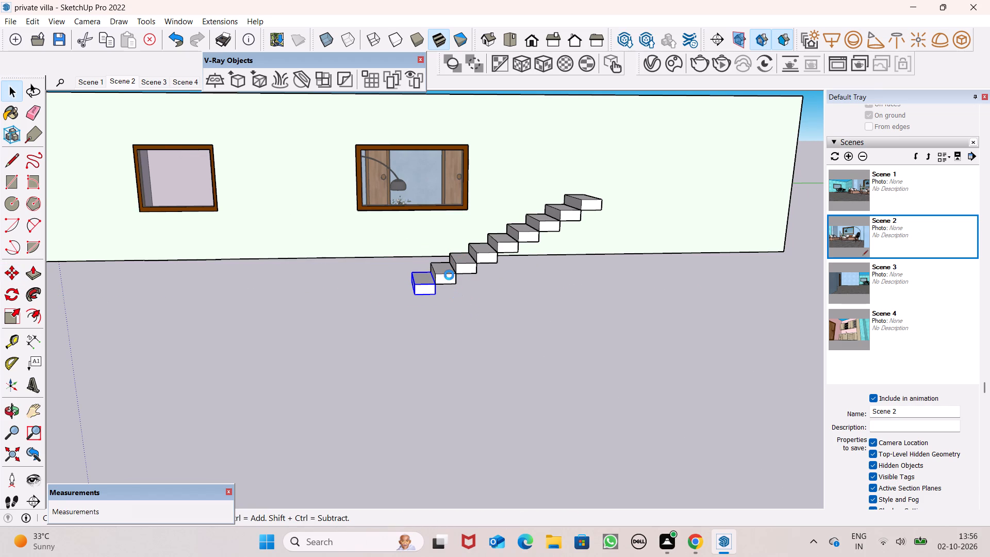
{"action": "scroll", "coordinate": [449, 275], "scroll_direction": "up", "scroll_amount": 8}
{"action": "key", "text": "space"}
Copy the lowest step block onto the open ground in front of the staircase, about 6' 5 1/4" away.
{"action": "scroll", "coordinate": [491, 239], "scroll_direction": "up", "scroll_amount": 9}
{"action": "scroll", "coordinate": [497, 177], "scroll_direction": "up", "scroll_amount": 9}
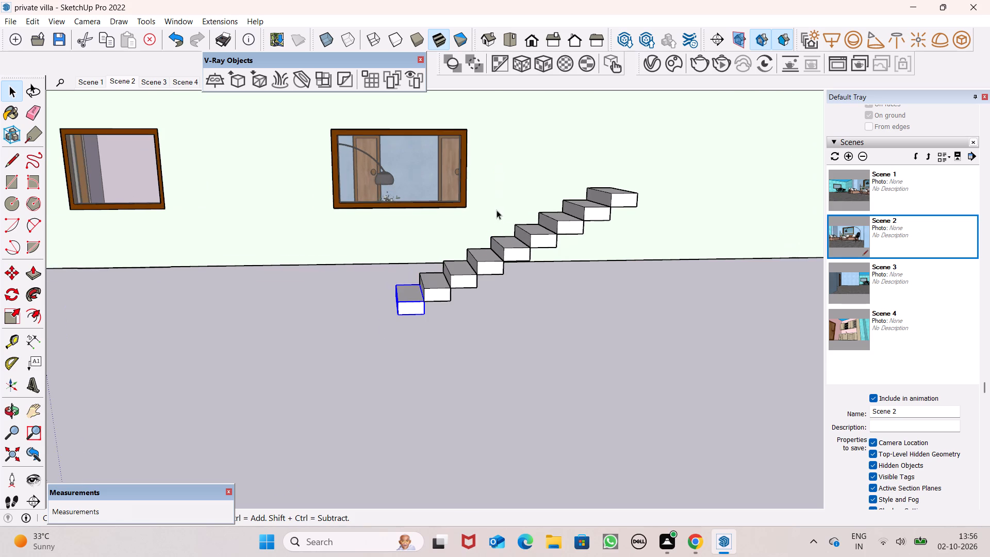
{"action": "scroll", "coordinate": [497, 210], "scroll_direction": "up", "scroll_amount": 2}
{"action": "scroll", "coordinate": [461, 314], "scroll_direction": "up", "scroll_amount": 5}
{"action": "key", "text": "m"}
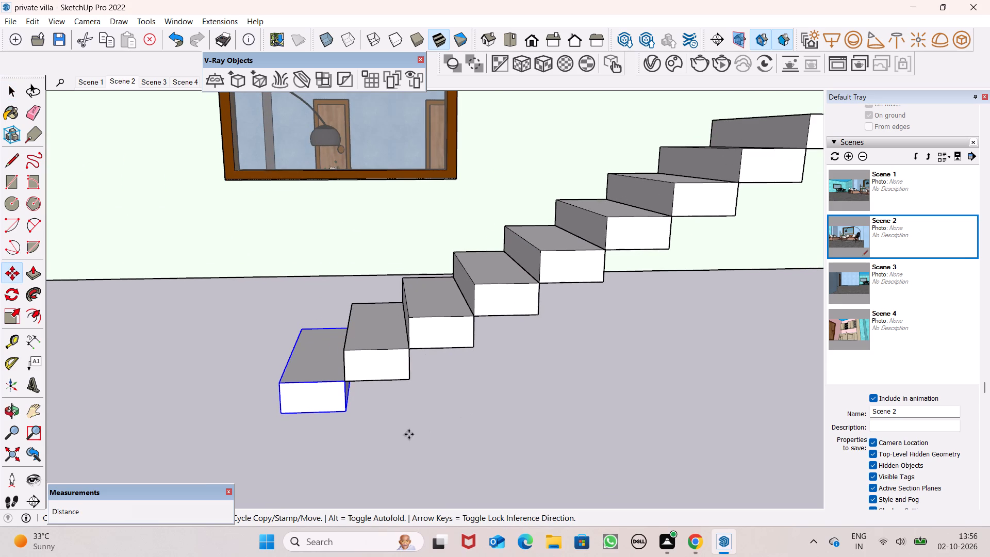
{"action": "left_click_drag", "start_coordinate": [348, 415], "coordinate": [443, 458]}
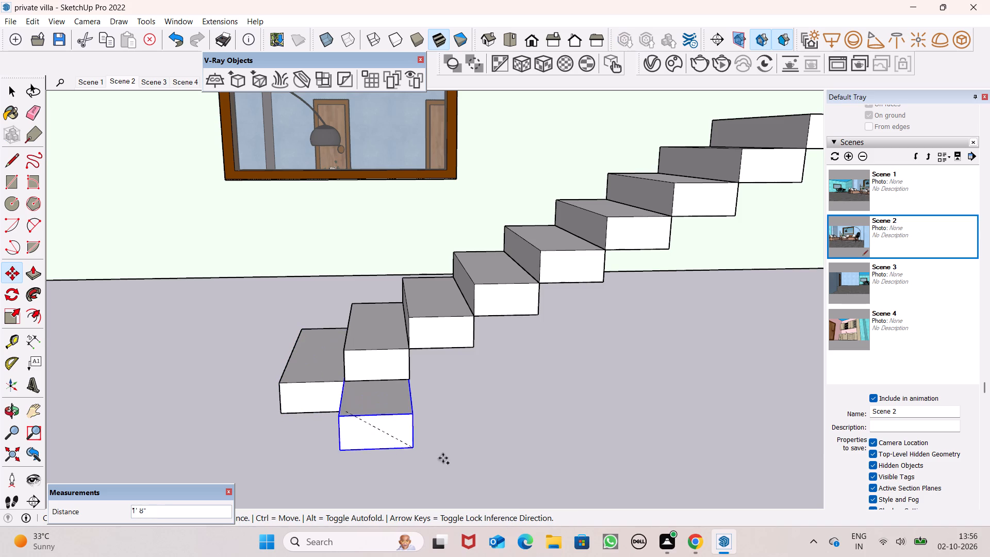
{"action": "left_click_drag", "start_coordinate": [443, 458], "coordinate": [818, 508]}
{"action": "scroll", "coordinate": [530, 329], "scroll_direction": "down", "scroll_amount": 2}
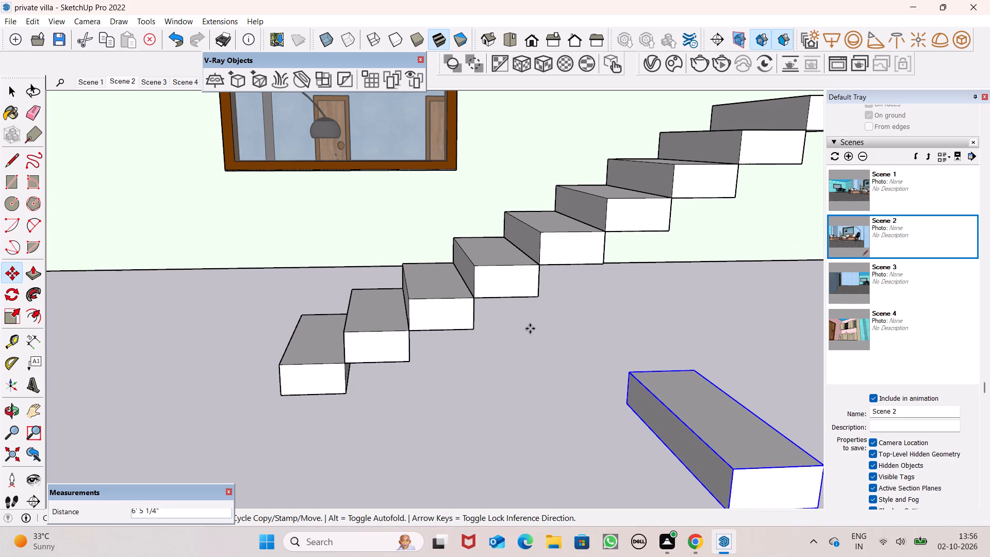
{"action": "scroll", "coordinate": [530, 329], "scroll_direction": "down", "scroll_amount": 17}
{"action": "scroll", "coordinate": [533, 299], "scroll_direction": "down", "scroll_amount": 8}
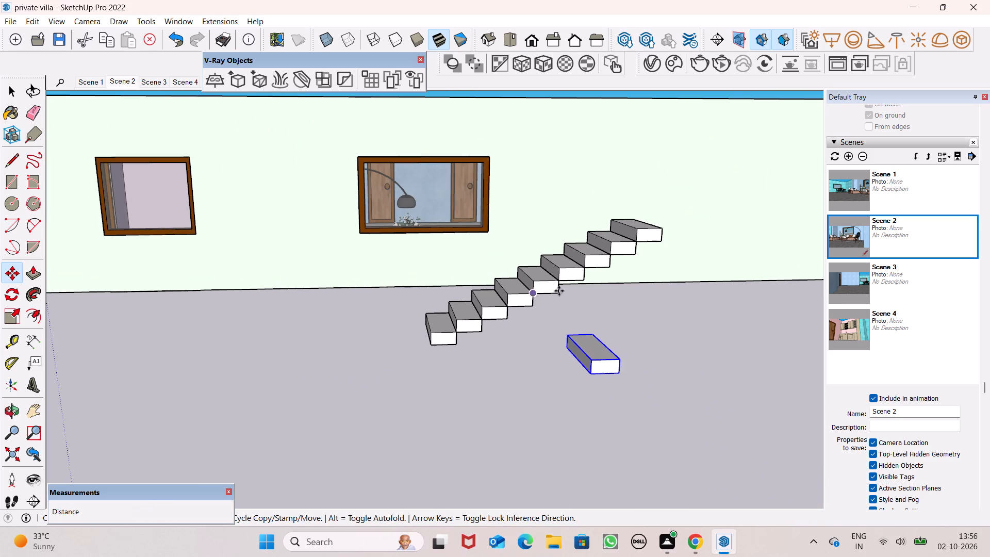
{"action": "scroll", "coordinate": [717, 355], "scroll_direction": "up", "scroll_amount": 3}
{"action": "key", "text": "space"}
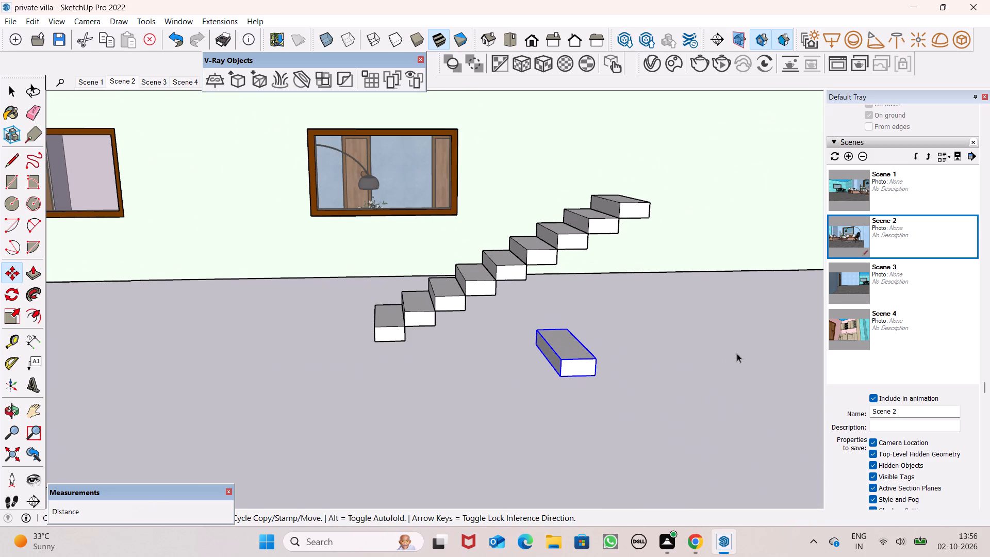
Examine the staircase and the separate step block from above and from the side of the villa.
{"action": "scroll", "coordinate": [737, 352], "scroll_direction": "up", "scroll_amount": 7}
{"action": "scroll", "coordinate": [691, 309], "scroll_direction": "down", "scroll_amount": 8}
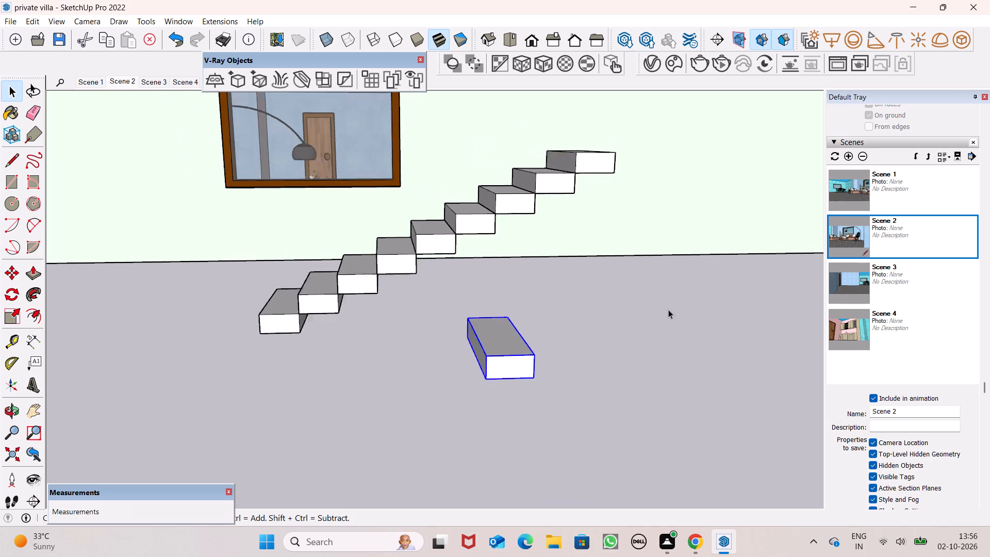
{"action": "scroll", "coordinate": [662, 313], "scroll_direction": "down", "scroll_amount": 6}
{"action": "middle_click_drag", "start_coordinate": [662, 320], "coordinate": [587, 406]}
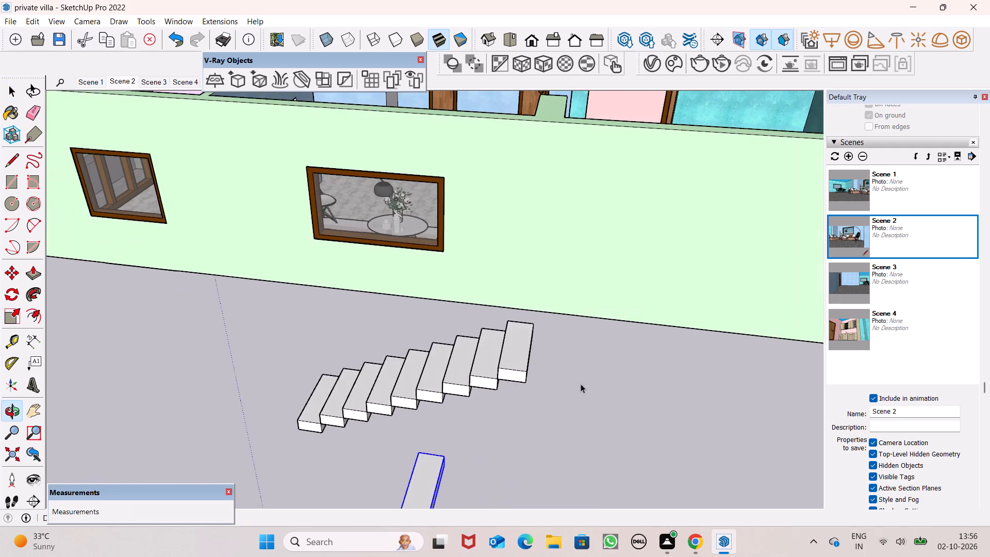
{"action": "scroll", "coordinate": [581, 349], "scroll_direction": "down", "scroll_amount": 10}
{"action": "scroll", "coordinate": [553, 449], "scroll_direction": "up", "scroll_amount": 8}
{"action": "middle_click_drag", "start_coordinate": [553, 439], "coordinate": [409, 376]}
{"action": "scroll", "coordinate": [310, 306], "scroll_direction": "up", "scroll_amount": 3}
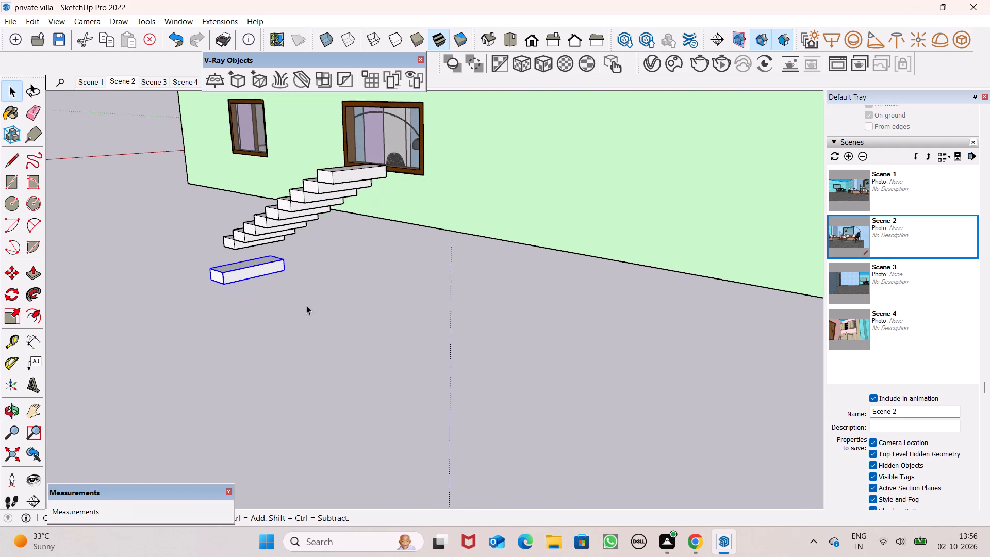
{"action": "scroll", "coordinate": [306, 305], "scroll_direction": "up", "scroll_amount": 3}
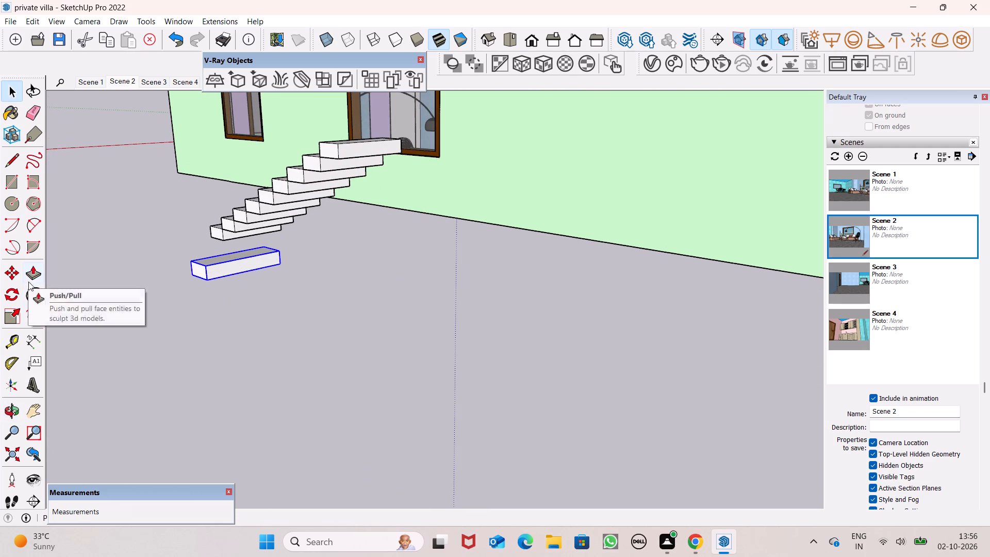
Explode the group of the separate step block in front of the staircase.
{"action": "right_click", "coordinate": [253, 264]}
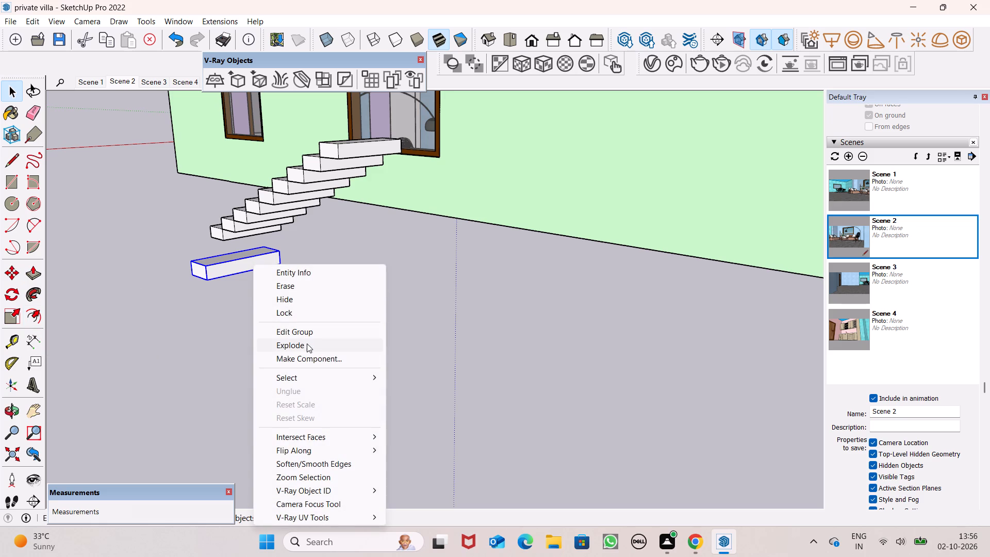
{"action": "left_click", "coordinate": [307, 344]}
{"action": "scroll", "coordinate": [178, 273], "scroll_direction": "up", "scroll_amount": 5}
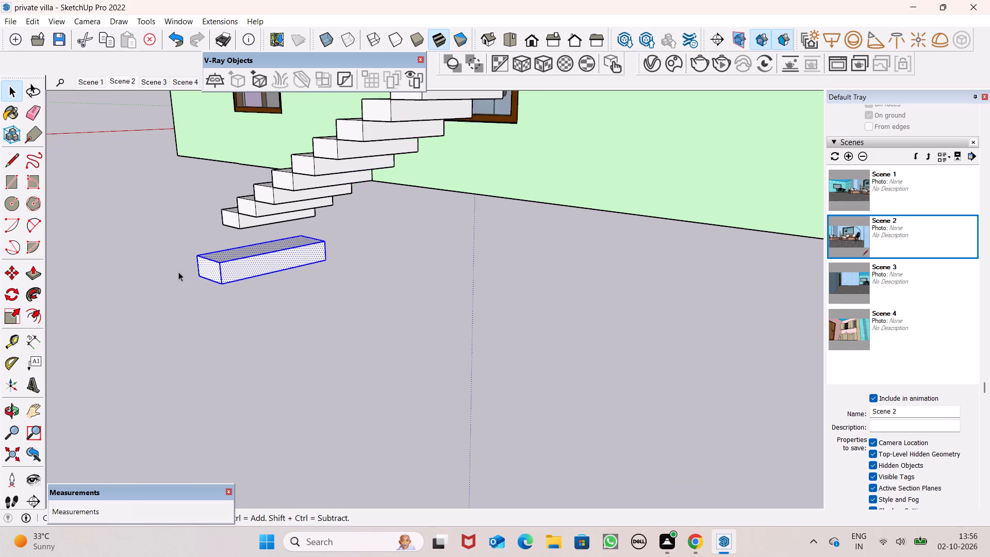
{"action": "scroll", "coordinate": [386, 322], "scroll_direction": "down", "scroll_amount": 4}
{"action": "left_click", "coordinate": [379, 320]}
Widen the separate block with Push/Pull by extending its long side face about 11 9/16" and slightly further.
{"action": "scroll", "coordinate": [289, 267], "scroll_direction": "up", "scroll_amount": 6}
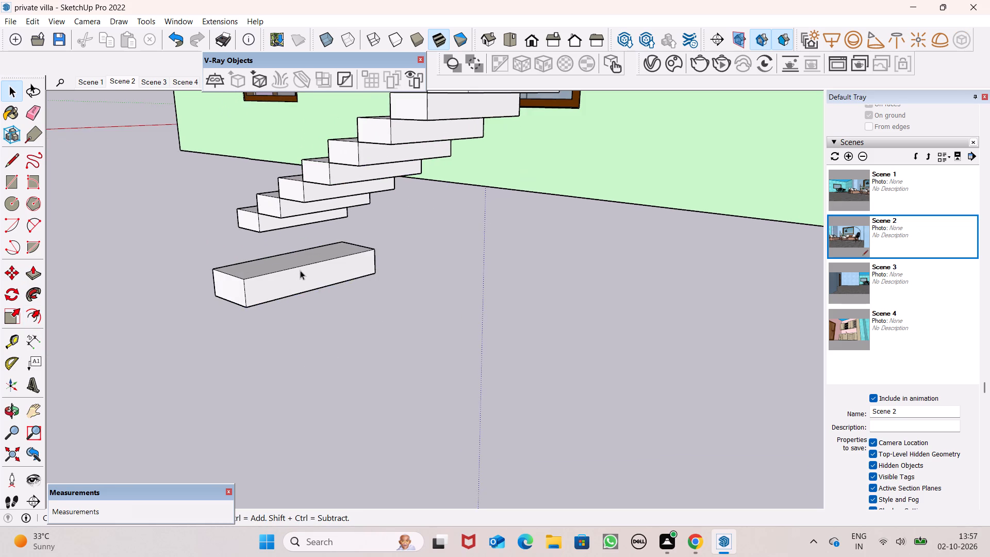
{"action": "scroll", "coordinate": [304, 270], "scroll_direction": "down", "scroll_amount": 6}
{"action": "middle_click_drag", "start_coordinate": [315, 277], "coordinate": [349, 325]}
{"action": "scroll", "coordinate": [325, 328], "scroll_direction": "up", "scroll_amount": 1}
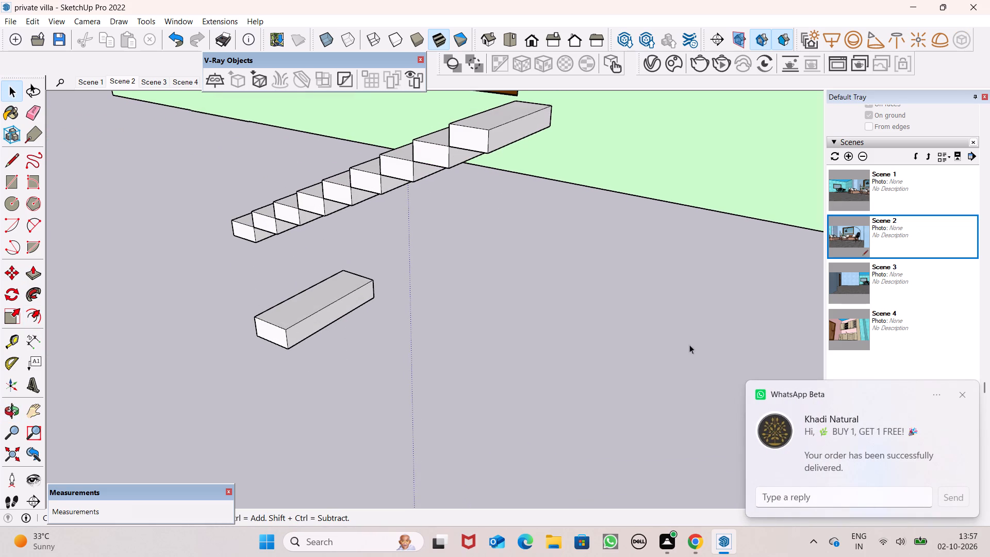
{"action": "left_click", "coordinate": [963, 396]}
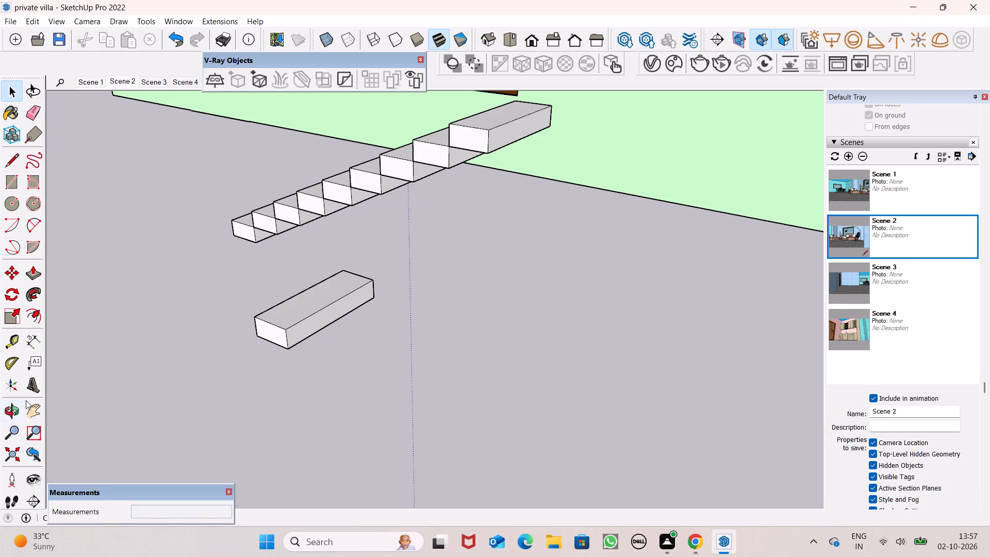
{"action": "left_click", "coordinate": [296, 322]}
{"action": "left_click", "coordinate": [356, 339]}
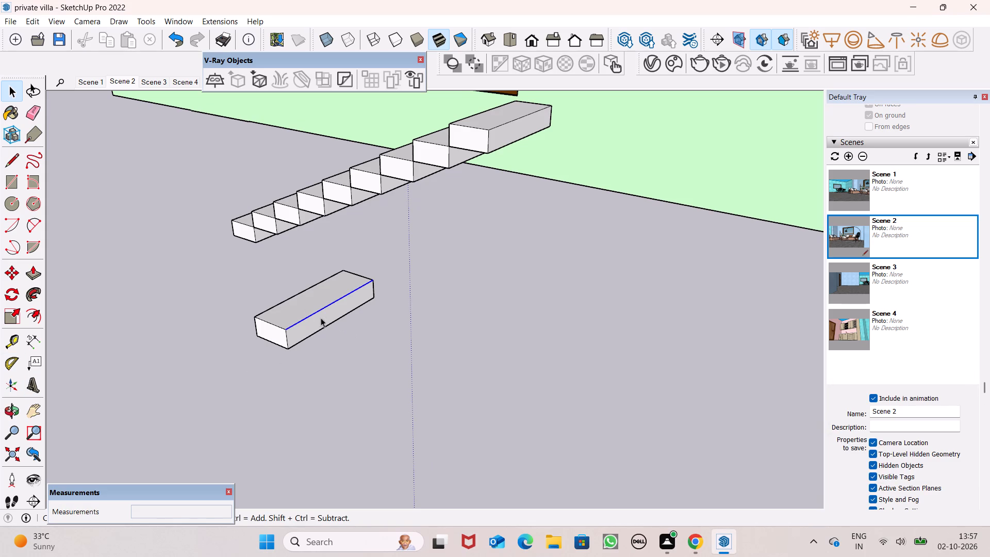
{"action": "triple_click", "coordinate": [301, 308]}
{"action": "left_click", "coordinate": [360, 353]}
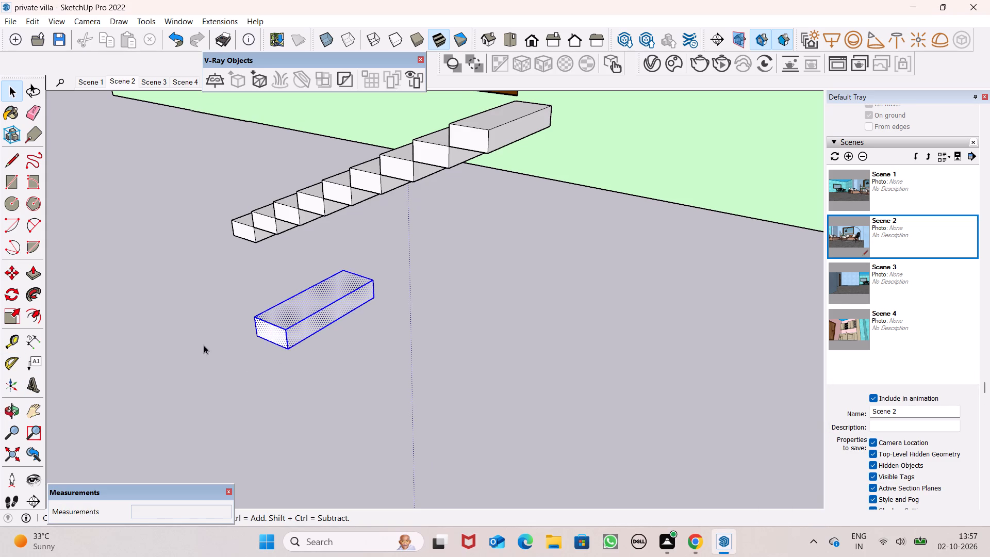
{"action": "left_click", "coordinate": [36, 271]}
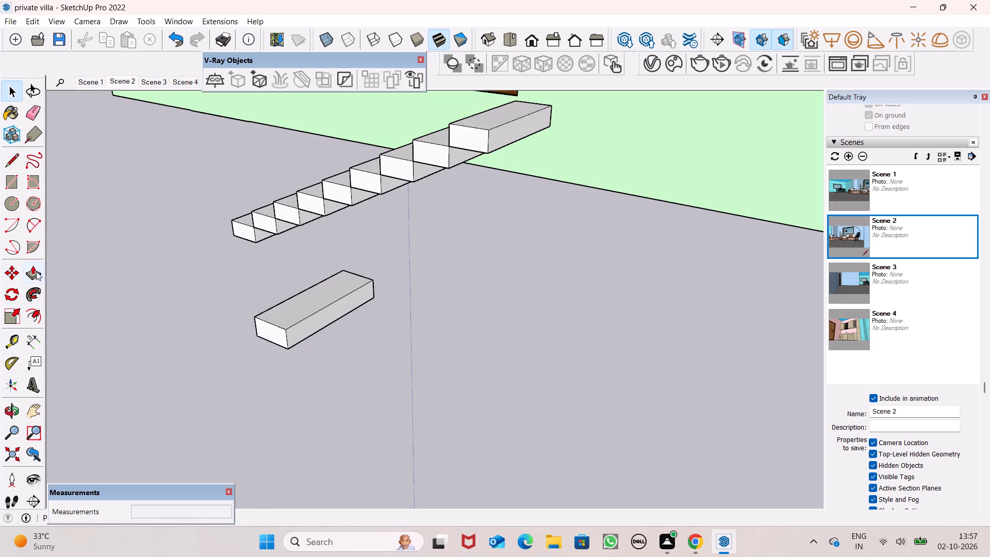
{"action": "left_click_drag", "start_coordinate": [315, 325], "coordinate": [343, 345]}
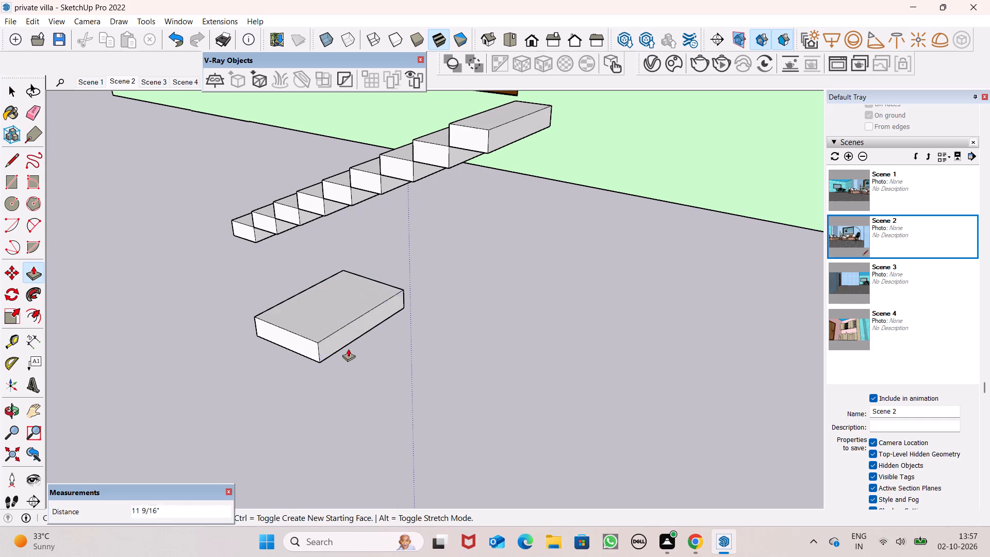
{"action": "left_click_drag", "start_coordinate": [350, 349], "coordinate": [379, 378]}
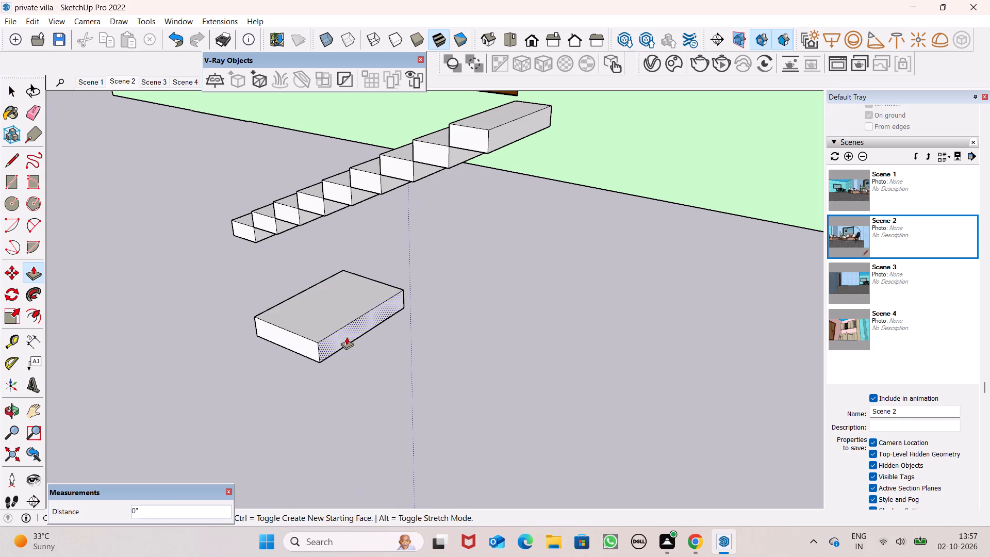
{"action": "left_click_drag", "start_coordinate": [346, 337], "coordinate": [360, 345]}
Lengthen the widened block with Push/Pull by extending its short end face slightly more than 7 3/4".
{"action": "left_click_drag", "start_coordinate": [295, 340], "coordinate": [278, 363]}
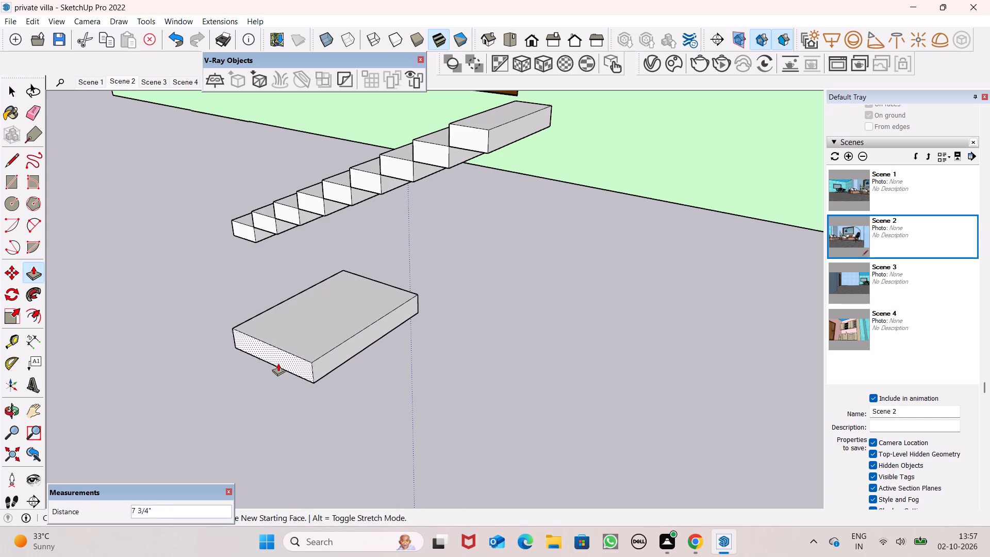
{"action": "left_click_drag", "start_coordinate": [278, 363], "coordinate": [275, 365]}
{"action": "left_click", "coordinate": [424, 389]}
{"action": "key", "text": "space"}
{"action": "key", "text": "space"}
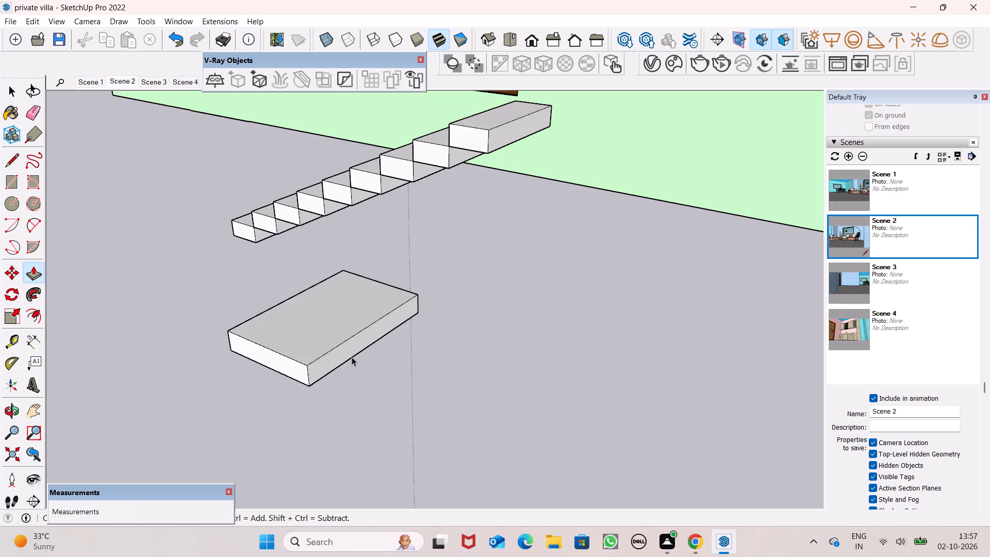
Select the whole enlarged slab and make it a group.
{"action": "triple_click", "coordinate": [352, 357]}
{"action": "right_click", "coordinate": [352, 357]}
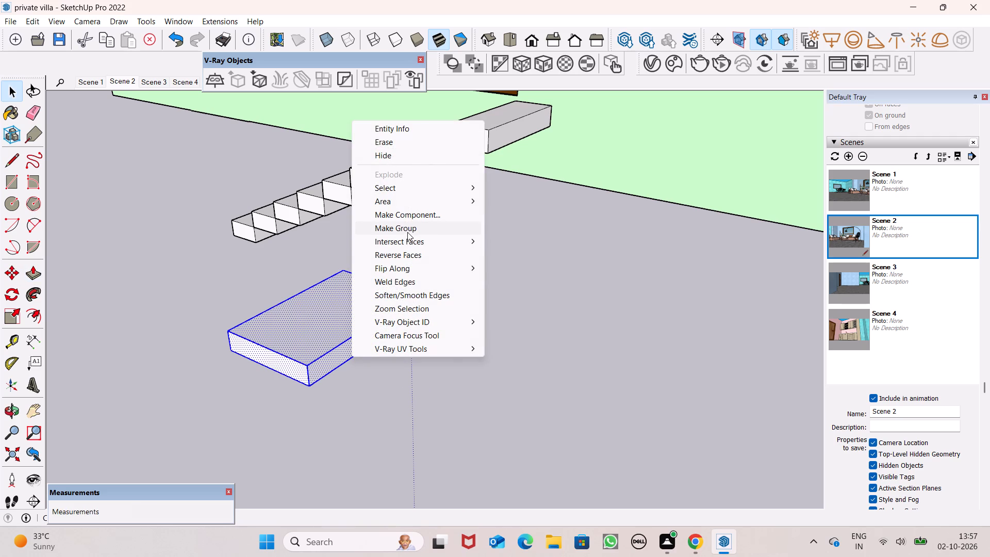
{"action": "left_click", "coordinate": [407, 230]}
{"action": "left_click", "coordinate": [475, 350]}
{"action": "key", "text": "space"}
Select all the step blocks of the staircase, including the top one, and make them one group.
{"action": "scroll", "coordinate": [474, 277], "scroll_direction": "down", "scroll_amount": 11}
{"action": "scroll", "coordinate": [477, 290], "scroll_direction": "up", "scroll_amount": 1}
{"action": "middle_click_drag", "start_coordinate": [477, 291], "coordinate": [405, 420]}
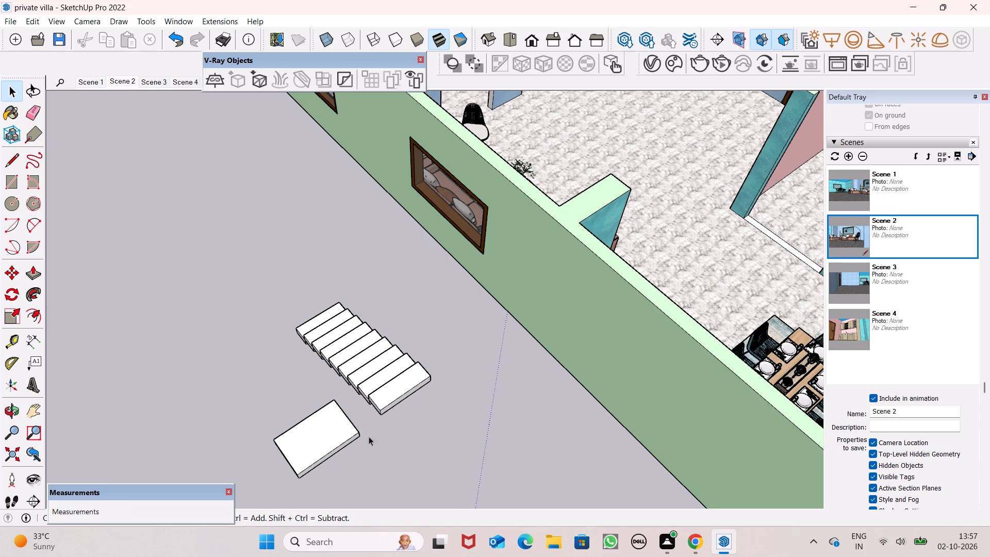
{"action": "left_click_drag", "start_coordinate": [290, 291], "coordinate": [438, 414]}
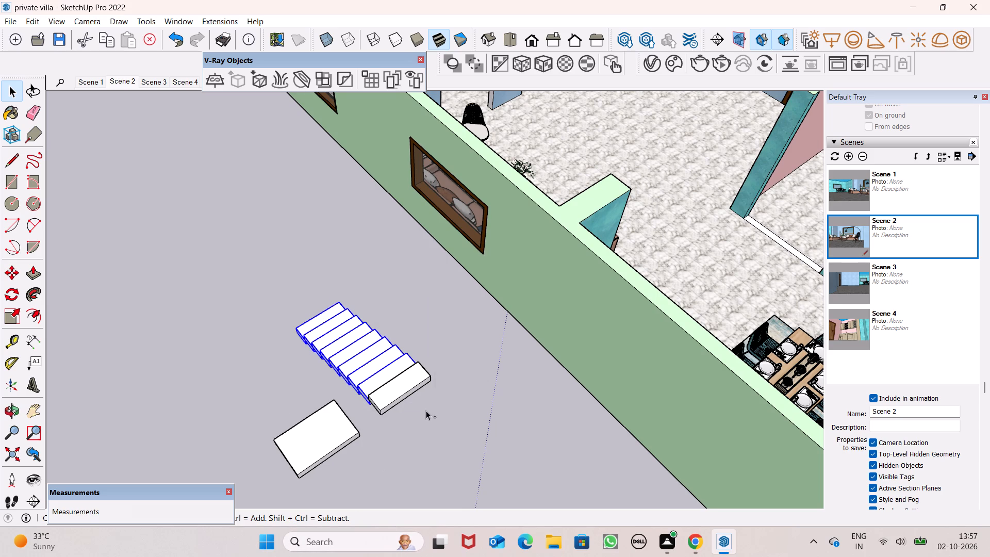
{"action": "left_click", "coordinate": [400, 395], "text": "ctrl"}
{"action": "right_click", "coordinate": [402, 395], "text": "ctrl"}
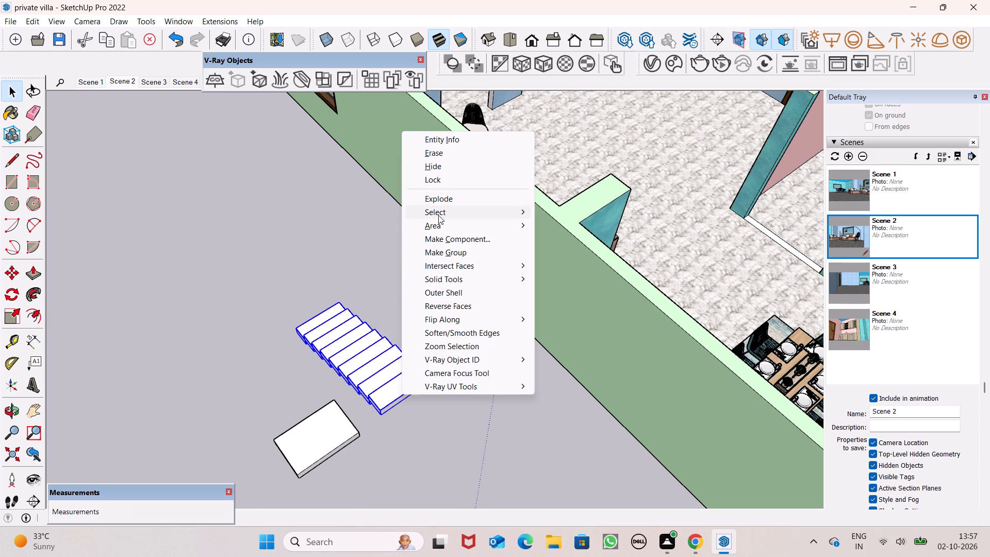
{"action": "left_click", "coordinate": [470, 247], "text": "ctrl"}
{"action": "left_click", "coordinate": [449, 438]}
Move the staircase group about 7' away from the villa wall, to the outer side of the slab.
{"action": "left_click", "coordinate": [367, 398]}
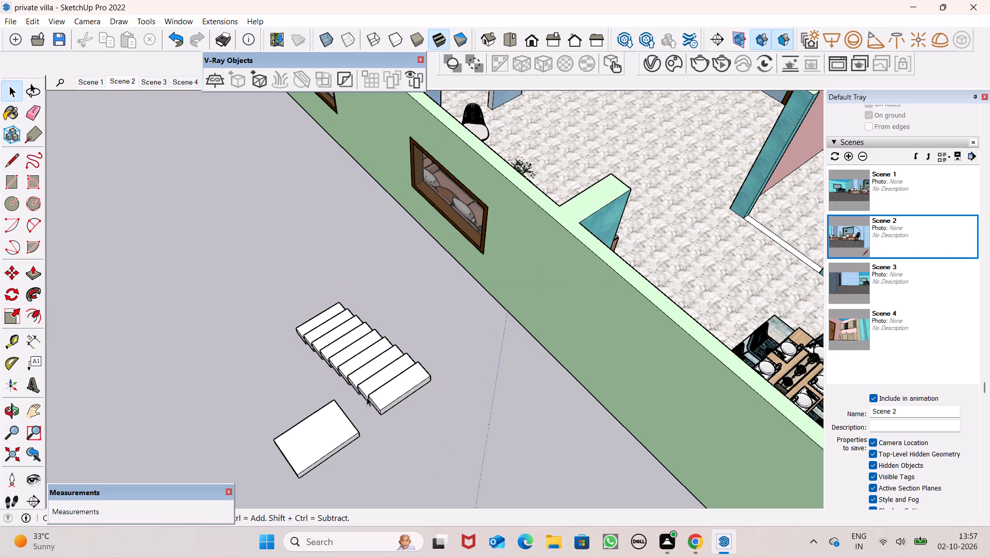
{"action": "left_click_drag", "start_coordinate": [388, 444], "coordinate": [343, 447]}
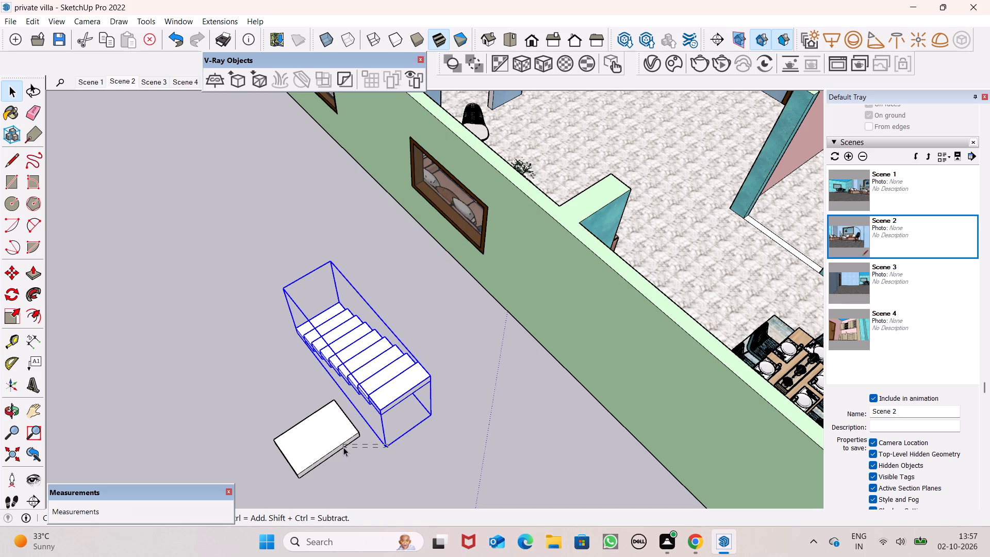
{"action": "left_click_drag", "start_coordinate": [343, 447], "coordinate": [344, 447]}
{"action": "left_click", "coordinate": [403, 397]}
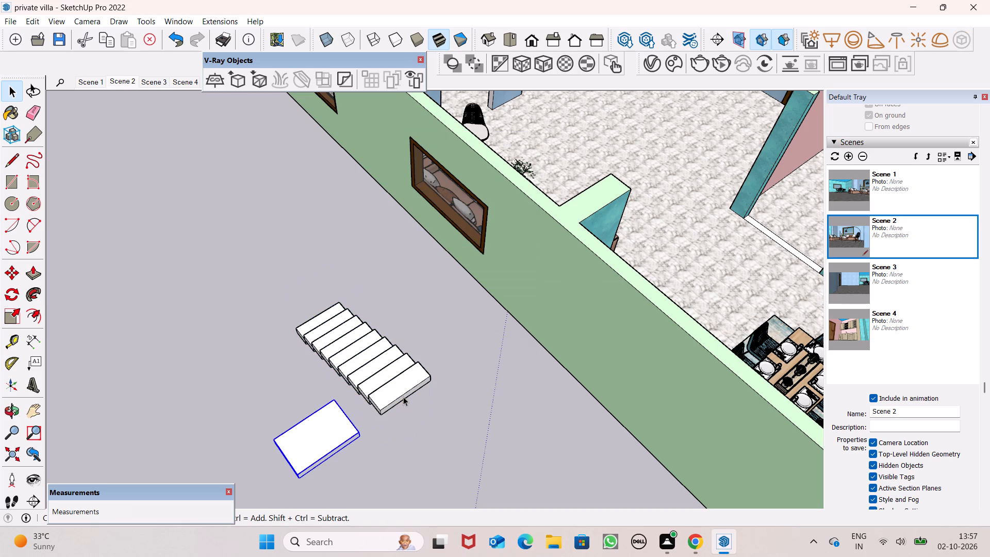
{"action": "key", "text": "m"}
{"action": "key", "text": "Return"}
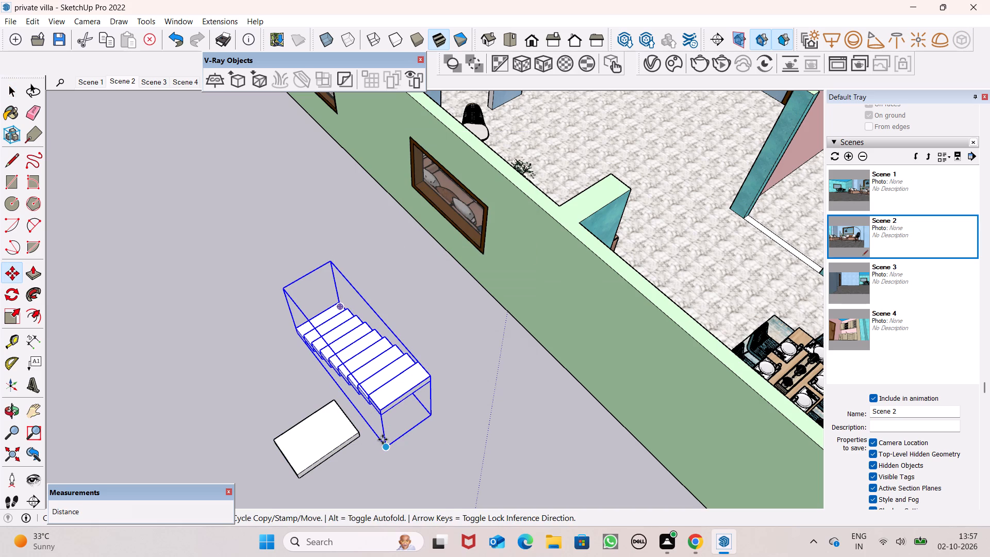
{"action": "left_click_drag", "start_coordinate": [388, 447], "coordinate": [259, 431]}
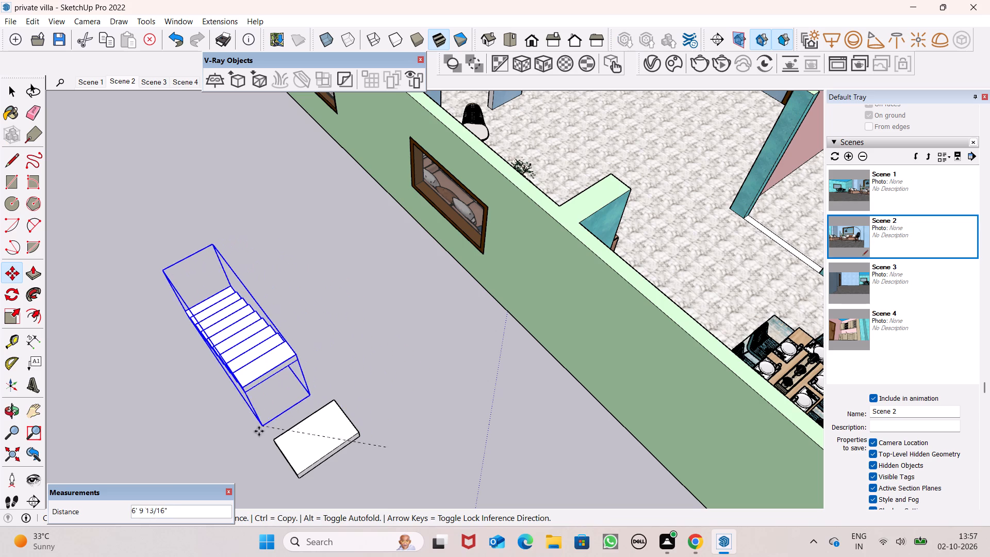
{"action": "left_click_drag", "start_coordinate": [259, 431], "coordinate": [253, 438]}
{"action": "key", "text": "space"}
Move the slab group to the staircase so its upper corner meets the lower corner of the top step.
{"action": "left_click", "coordinate": [406, 441]}
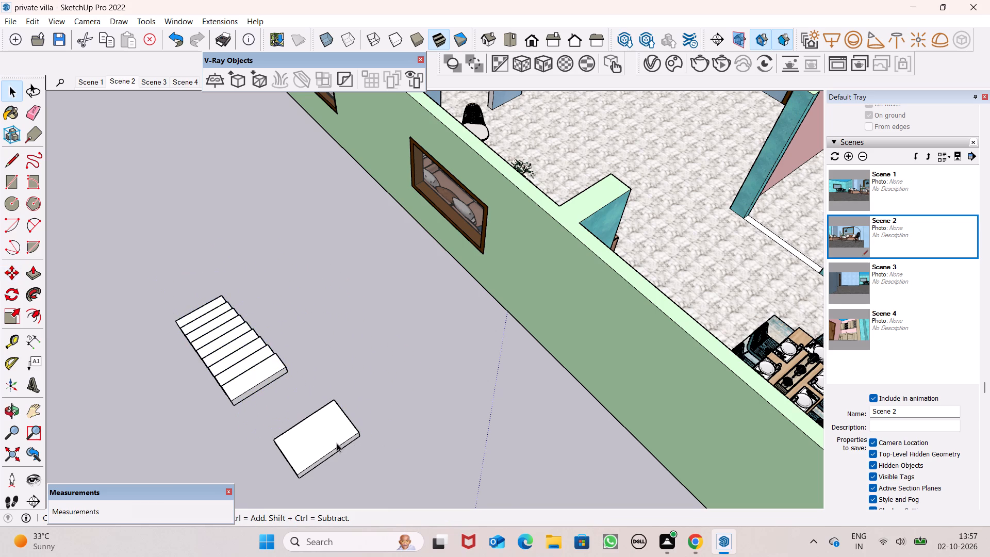
{"action": "scroll", "coordinate": [336, 441], "scroll_direction": "up", "scroll_amount": 6}
{"action": "left_click", "coordinate": [335, 438]}
{"action": "key", "text": "m"}
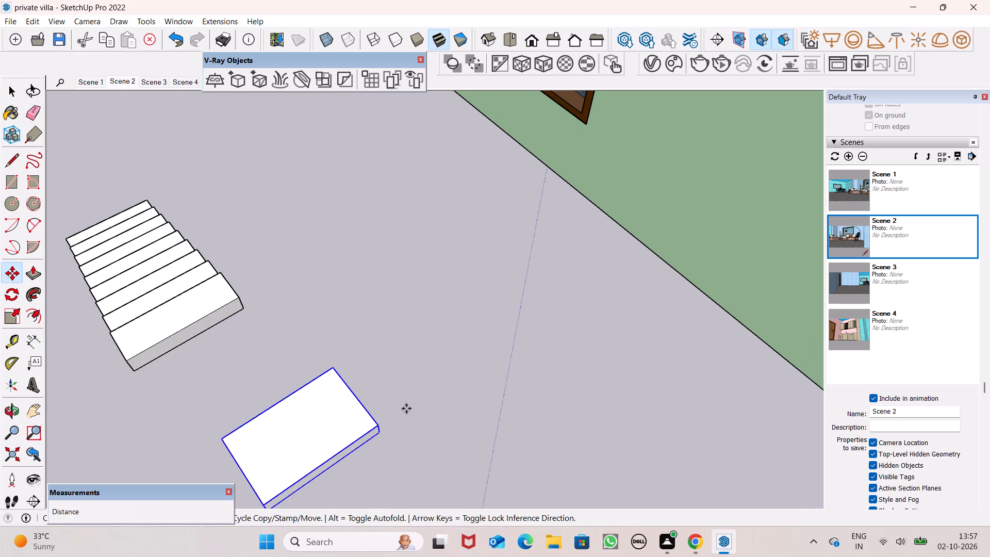
{"action": "key", "text": "Return"}
{"action": "left_click_drag", "start_coordinate": [381, 428], "coordinate": [355, 352]}
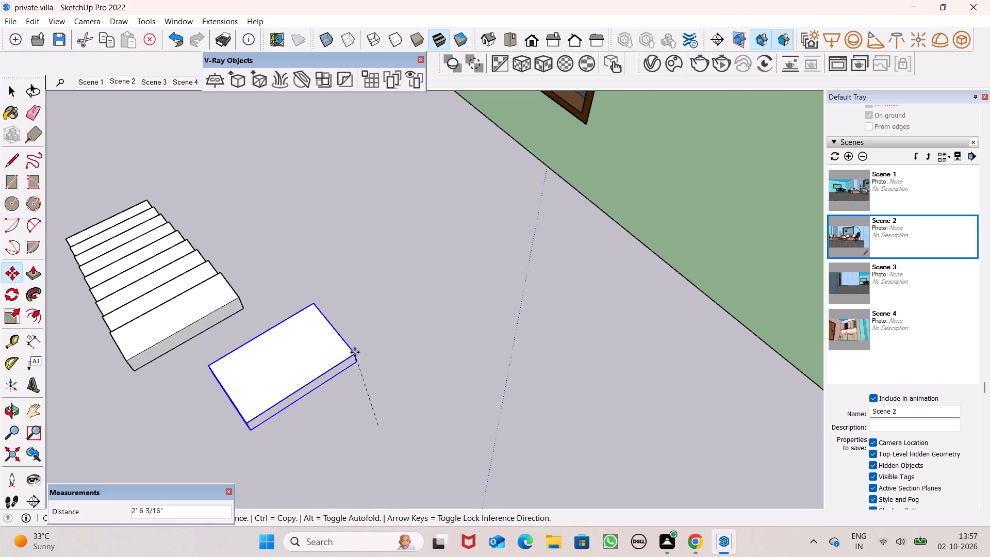
{"action": "left_click_drag", "start_coordinate": [355, 352], "coordinate": [346, 291]}
{"action": "left_click", "coordinate": [346, 291]}
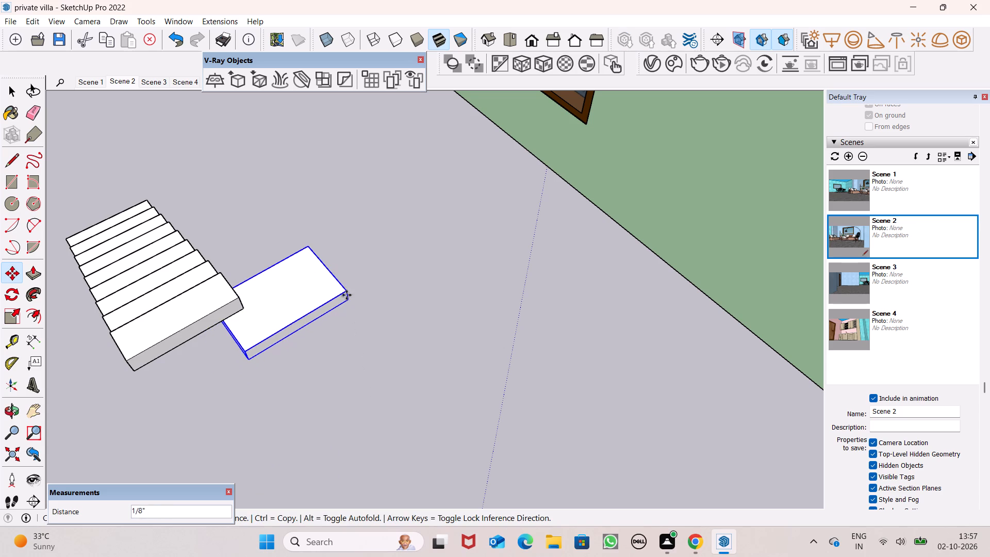
{"action": "left_click", "coordinate": [368, 322]}
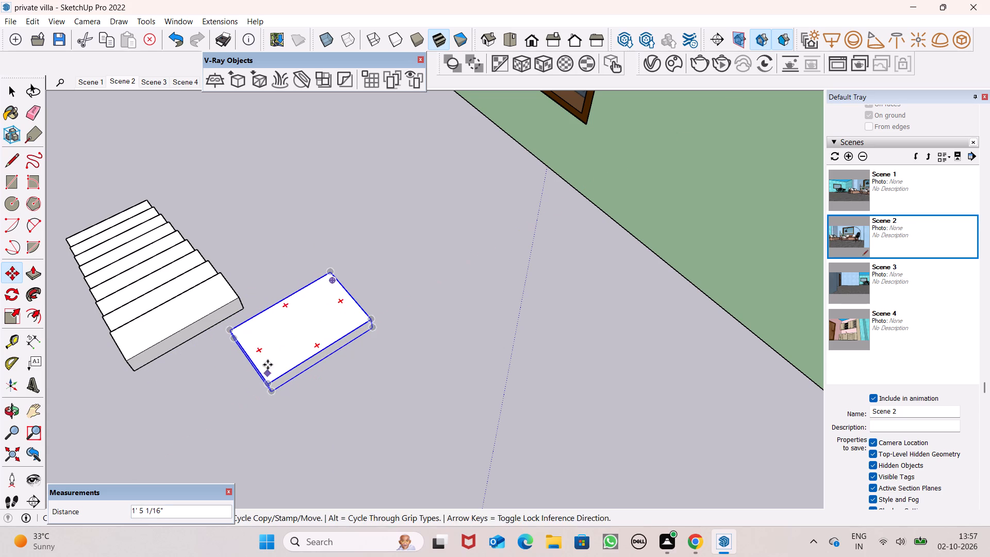
{"action": "left_click_drag", "start_coordinate": [236, 335], "coordinate": [235, 310]}
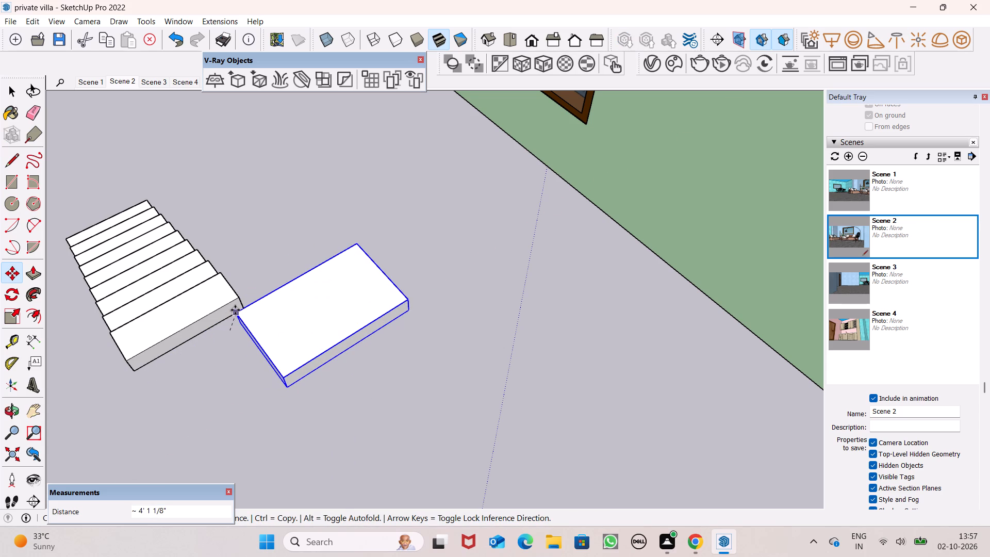
{"action": "left_click_drag", "start_coordinate": [235, 310], "coordinate": [240, 309]}
Adjust the slab's position against the top step's lower corner with several short moves.
{"action": "scroll", "coordinate": [239, 306], "scroll_direction": "up", "scroll_amount": 8}
{"action": "scroll", "coordinate": [214, 366], "scroll_direction": "up", "scroll_amount": 7}
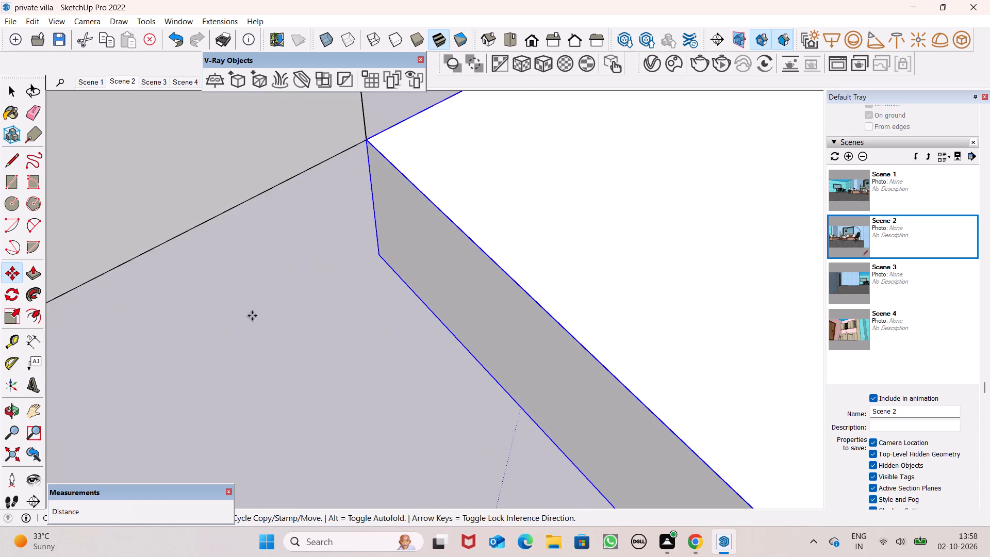
{"action": "scroll", "coordinate": [265, 303], "scroll_direction": "down", "scroll_amount": 11}
{"action": "middle_click_drag", "start_coordinate": [303, 347], "coordinate": [382, 206]}
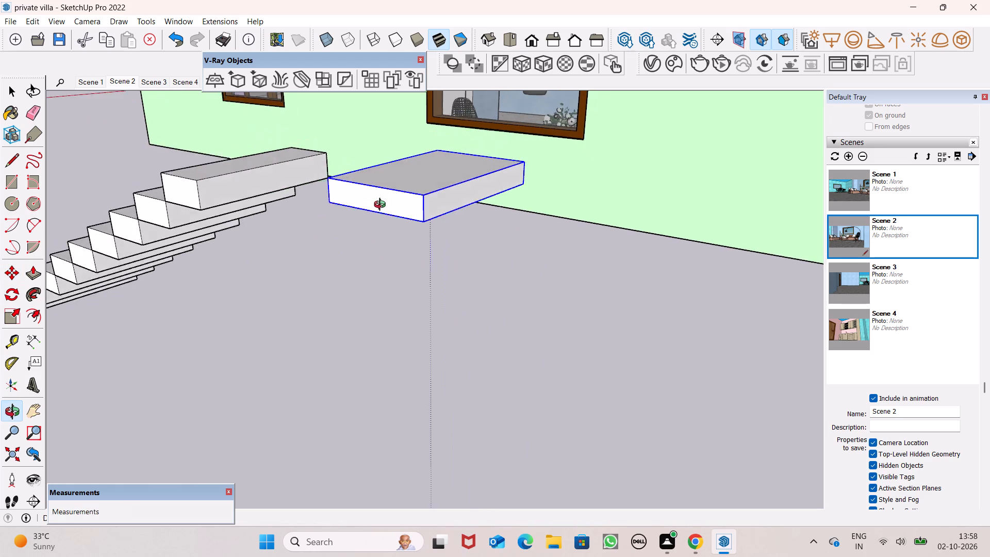
{"action": "middle_click_drag", "start_coordinate": [382, 206], "coordinate": [395, 245]}
{"action": "scroll", "coordinate": [369, 239], "scroll_direction": "up", "scroll_amount": 5}
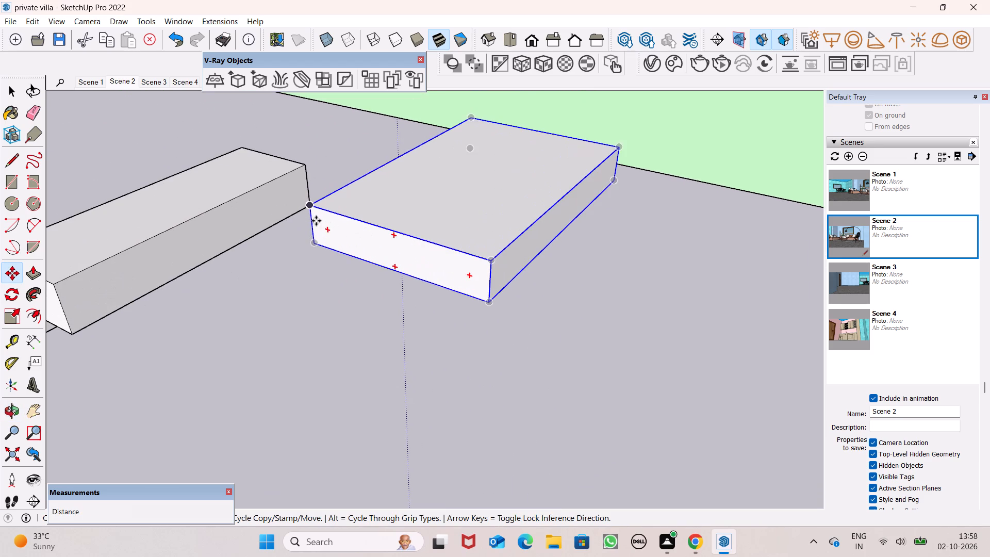
{"action": "left_click_drag", "start_coordinate": [316, 245], "coordinate": [251, 250]}
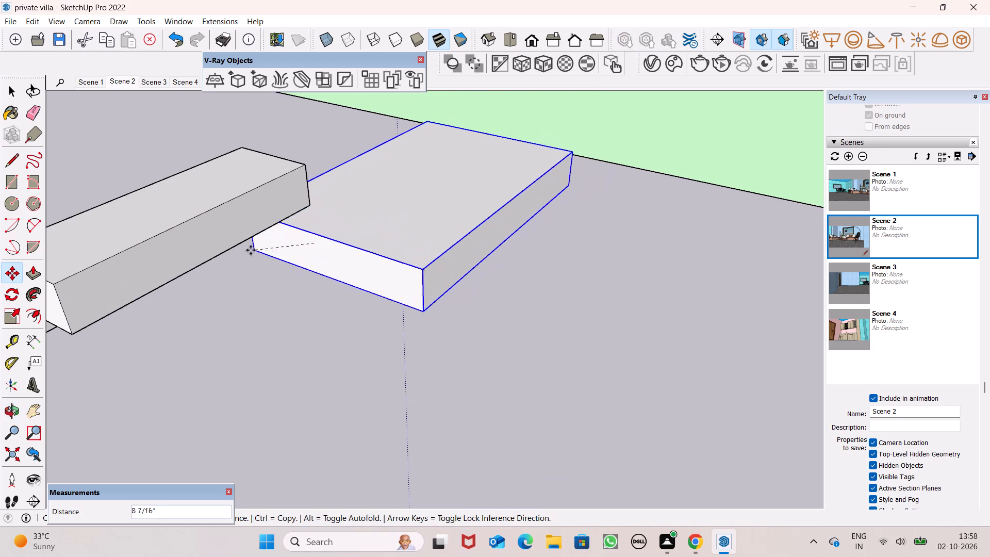
{"action": "left_click_drag", "start_coordinate": [251, 250], "coordinate": [265, 235]}
{"action": "left_click", "coordinate": [265, 235]}
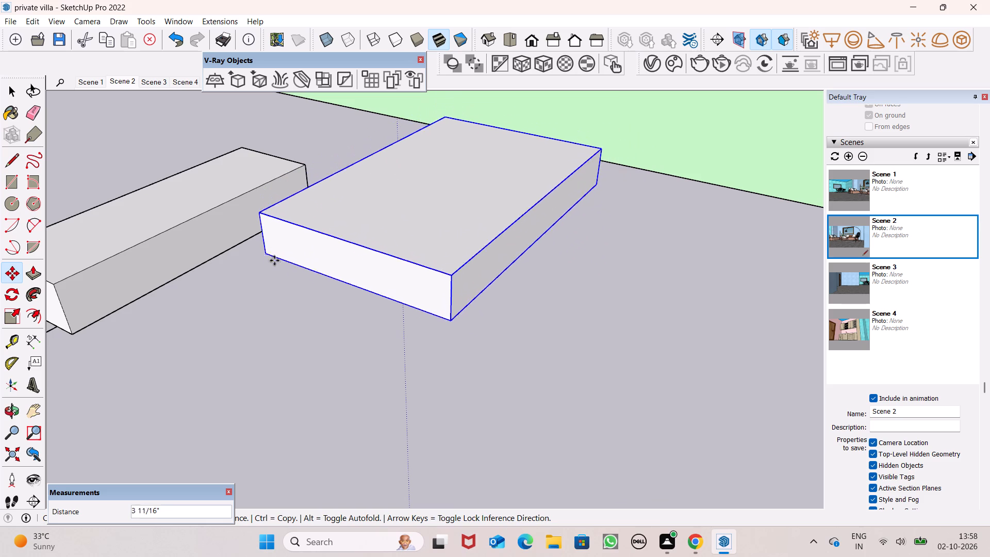
{"action": "left_click_drag", "start_coordinate": [278, 267], "coordinate": [278, 285]}
{"action": "scroll", "coordinate": [332, 290], "scroll_direction": "down", "scroll_amount": 2}
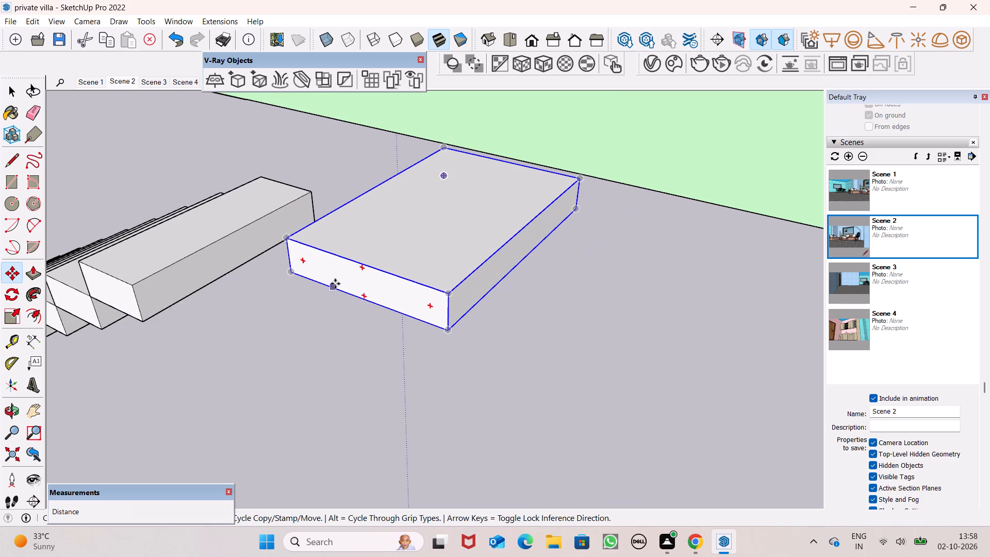
{"action": "left_click", "coordinate": [403, 320]}
{"action": "left_click", "coordinate": [420, 319]}
{"action": "key", "text": "space"}
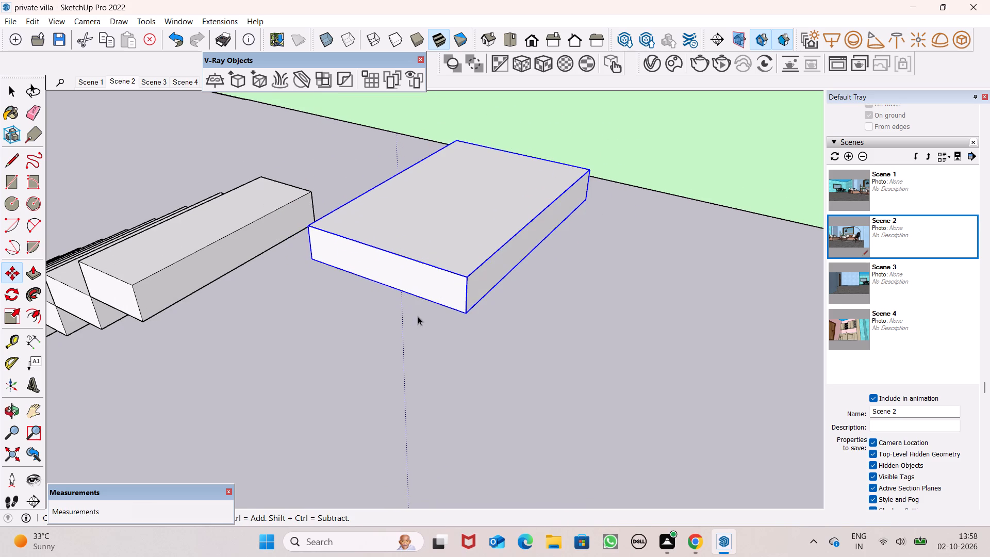
{"action": "key", "text": "space"}
Explode the landing slab's group and lower its top face with Push/Pull to make the slab much thinner.
{"action": "right_click", "coordinate": [485, 258]}
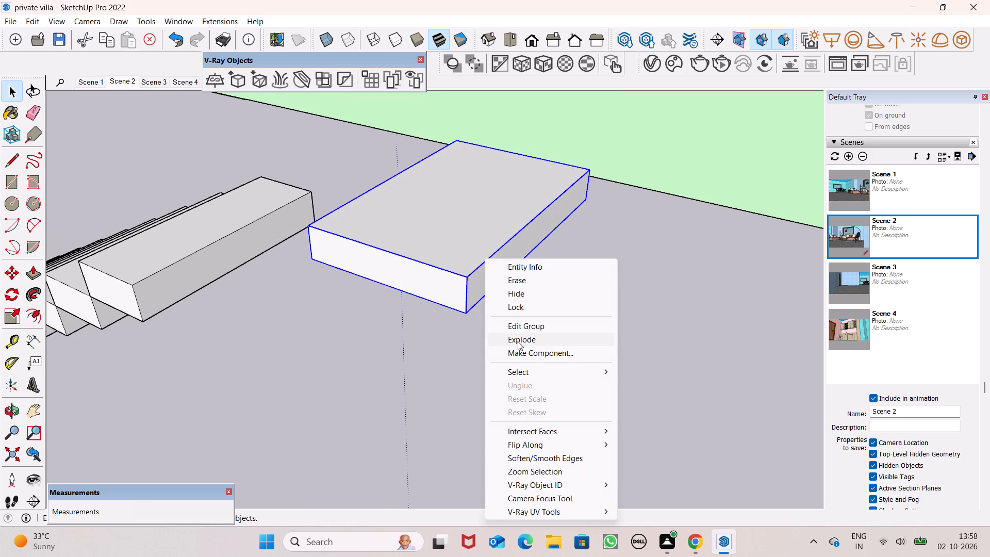
{"action": "left_click", "coordinate": [518, 341]}
{"action": "left_click", "coordinate": [366, 348]}
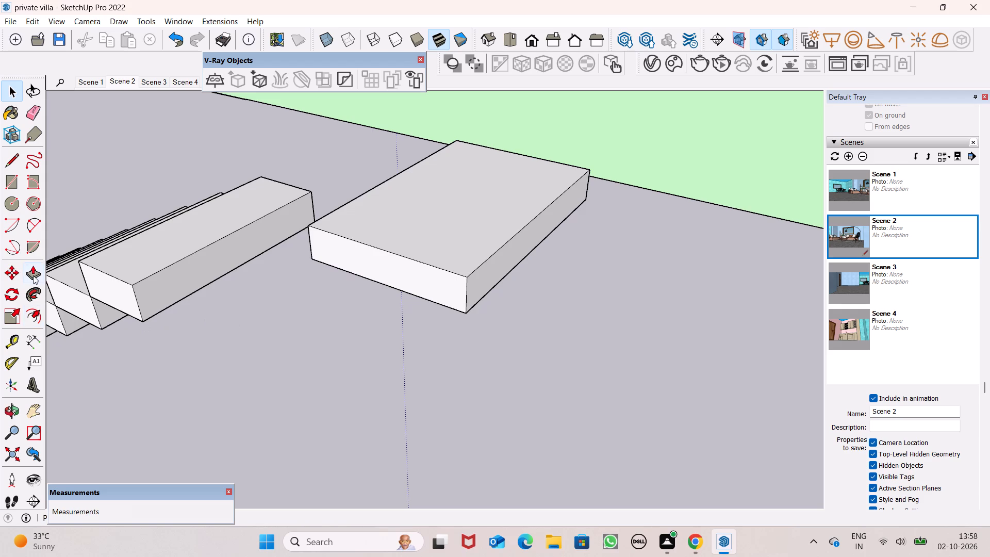
{"action": "left_click", "coordinate": [29, 269]}
{"action": "scroll", "coordinate": [325, 206], "scroll_direction": "up", "scroll_amount": 6}
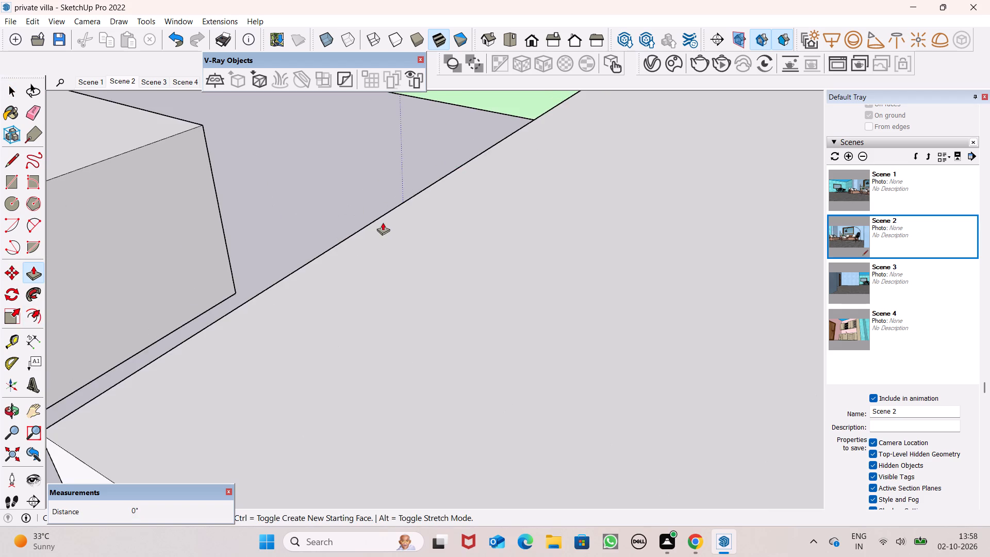
{"action": "scroll", "coordinate": [387, 223], "scroll_direction": "down", "scroll_amount": 6}
{"action": "left_click_drag", "start_coordinate": [417, 236], "coordinate": [420, 258]}
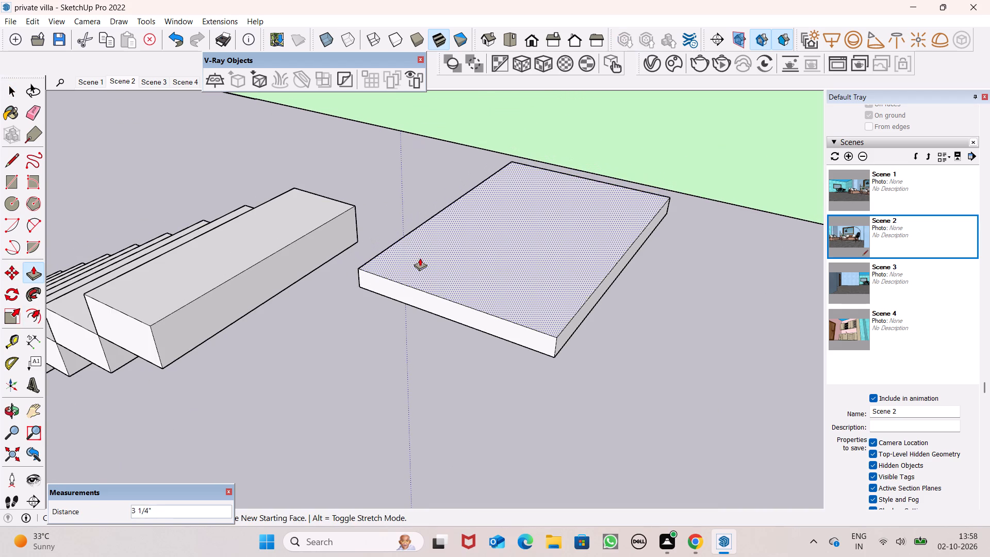
{"action": "left_click_drag", "start_coordinate": [420, 258], "coordinate": [421, 262]}
{"action": "key", "text": "space"}
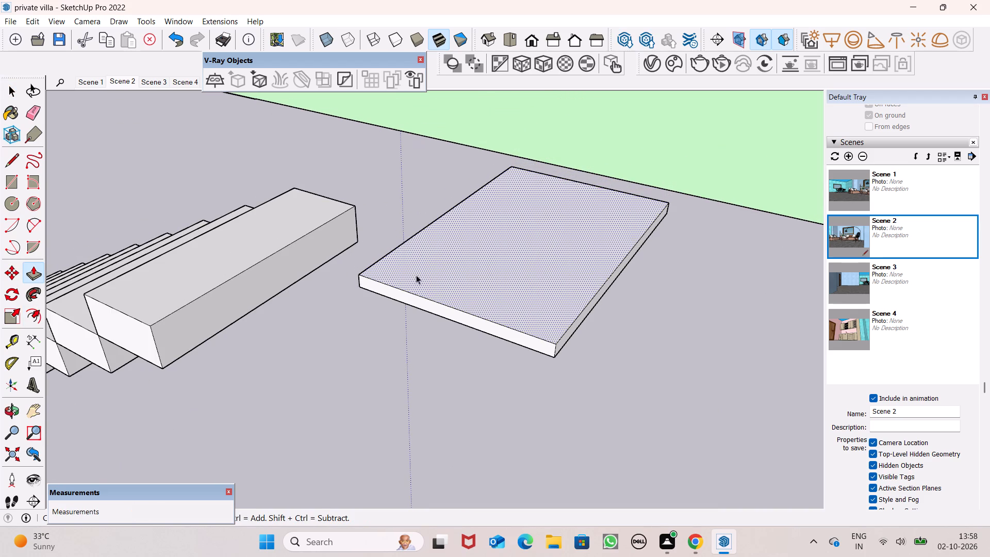
Select all faces and edges of the thinned slab and make them a group again.
{"action": "key", "text": "space"}
{"action": "left_click", "coordinate": [454, 294]}
{"action": "triple_click", "coordinate": [458, 294]}
{"action": "right_click", "coordinate": [461, 296]}
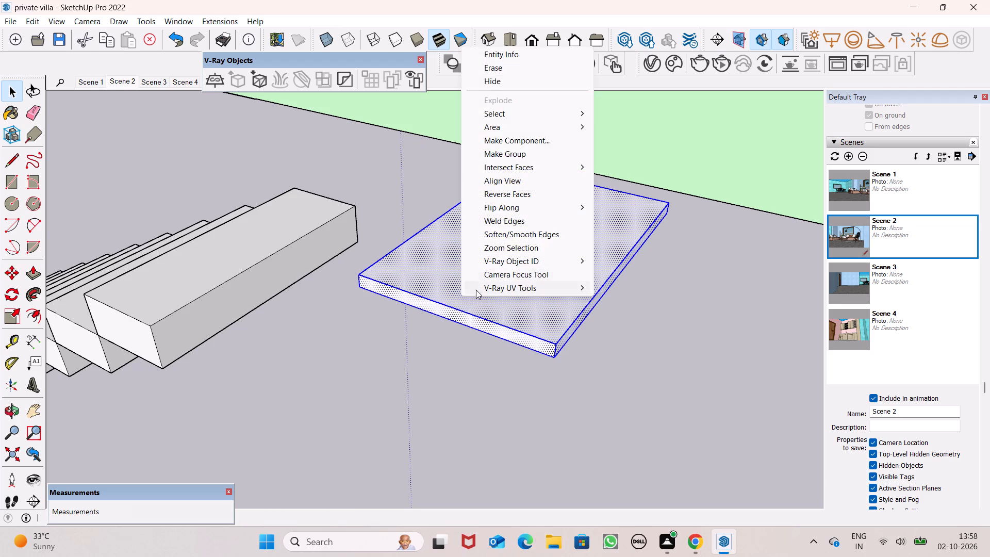
{"action": "left_click", "coordinate": [528, 157]}
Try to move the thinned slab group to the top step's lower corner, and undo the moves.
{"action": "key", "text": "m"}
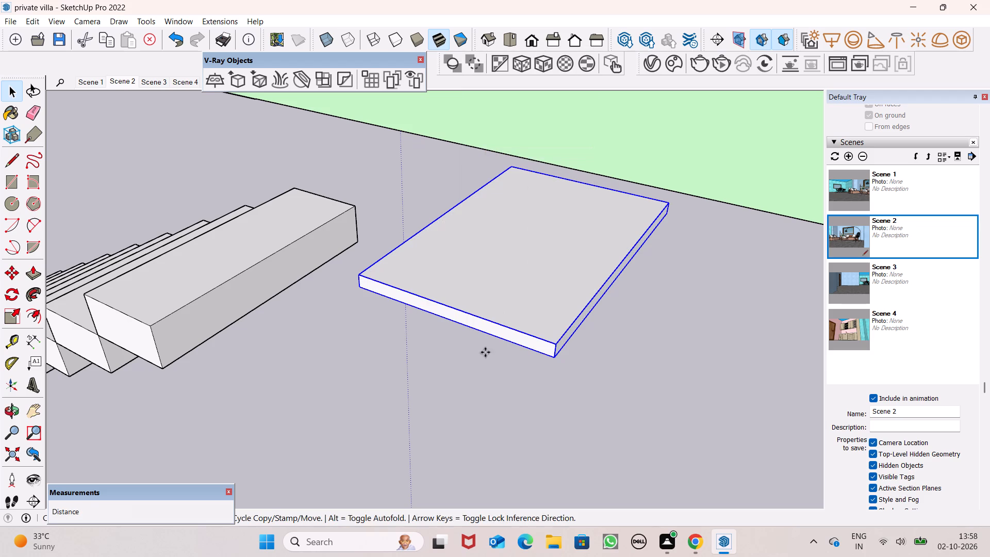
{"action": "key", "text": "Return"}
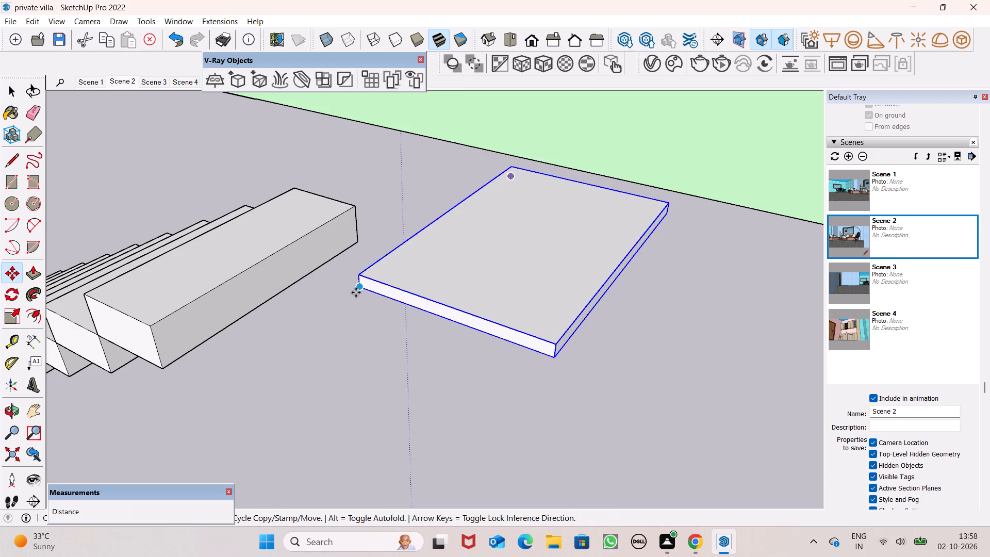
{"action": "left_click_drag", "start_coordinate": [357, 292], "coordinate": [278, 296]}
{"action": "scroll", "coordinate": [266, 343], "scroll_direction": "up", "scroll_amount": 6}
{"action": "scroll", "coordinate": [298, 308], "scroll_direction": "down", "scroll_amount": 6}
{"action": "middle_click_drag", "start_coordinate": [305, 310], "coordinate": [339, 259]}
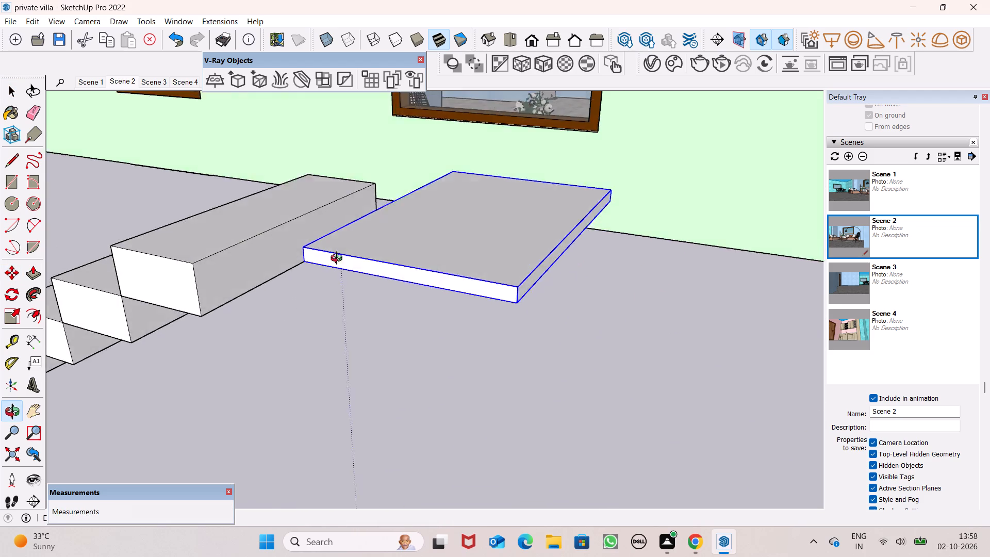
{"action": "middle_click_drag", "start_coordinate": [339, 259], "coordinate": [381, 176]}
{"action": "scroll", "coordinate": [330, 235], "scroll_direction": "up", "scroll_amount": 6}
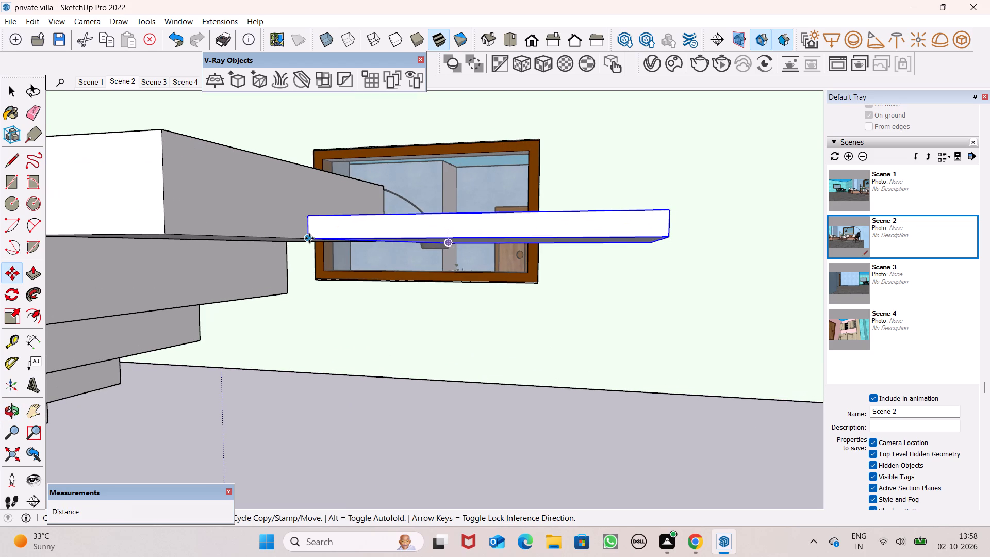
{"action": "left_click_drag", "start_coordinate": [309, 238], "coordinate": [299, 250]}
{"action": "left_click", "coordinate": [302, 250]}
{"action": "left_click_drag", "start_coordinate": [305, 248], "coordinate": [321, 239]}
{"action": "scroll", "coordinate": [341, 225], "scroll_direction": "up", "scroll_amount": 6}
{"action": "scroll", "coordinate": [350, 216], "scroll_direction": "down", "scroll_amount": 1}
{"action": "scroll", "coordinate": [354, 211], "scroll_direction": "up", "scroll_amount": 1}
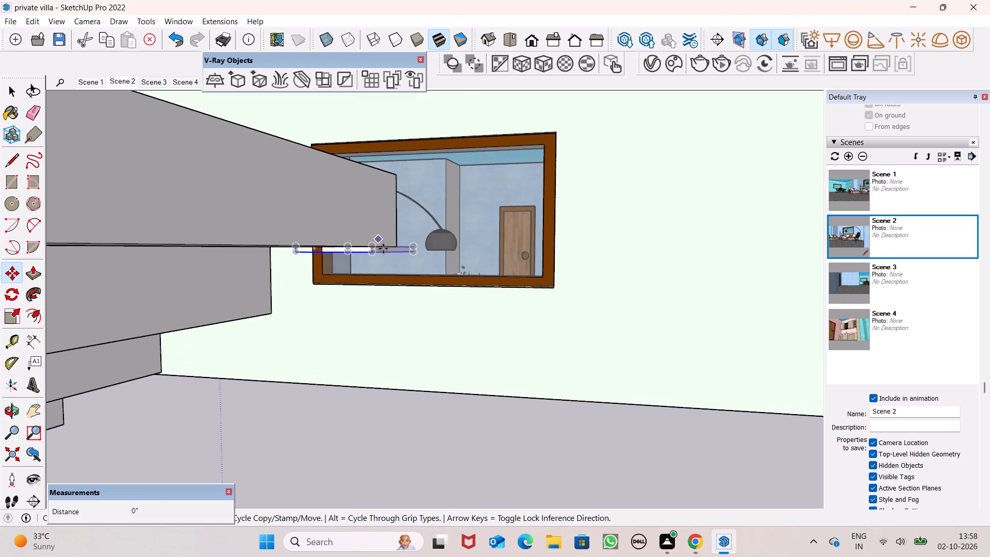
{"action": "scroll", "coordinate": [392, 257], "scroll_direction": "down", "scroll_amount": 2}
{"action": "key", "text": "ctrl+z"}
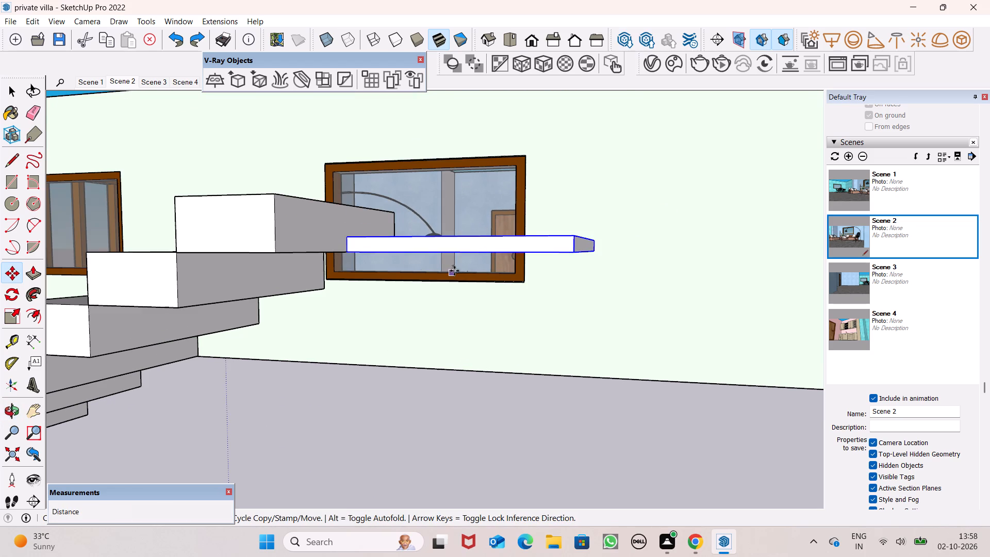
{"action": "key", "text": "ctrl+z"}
Move the slab group about 1' 4" so its near corner meets the lower edge of the top step's end face.
{"action": "scroll", "coordinate": [460, 265], "scroll_direction": "down", "scroll_amount": 1}
{"action": "middle_click_drag", "start_coordinate": [469, 247], "coordinate": [407, 460]}
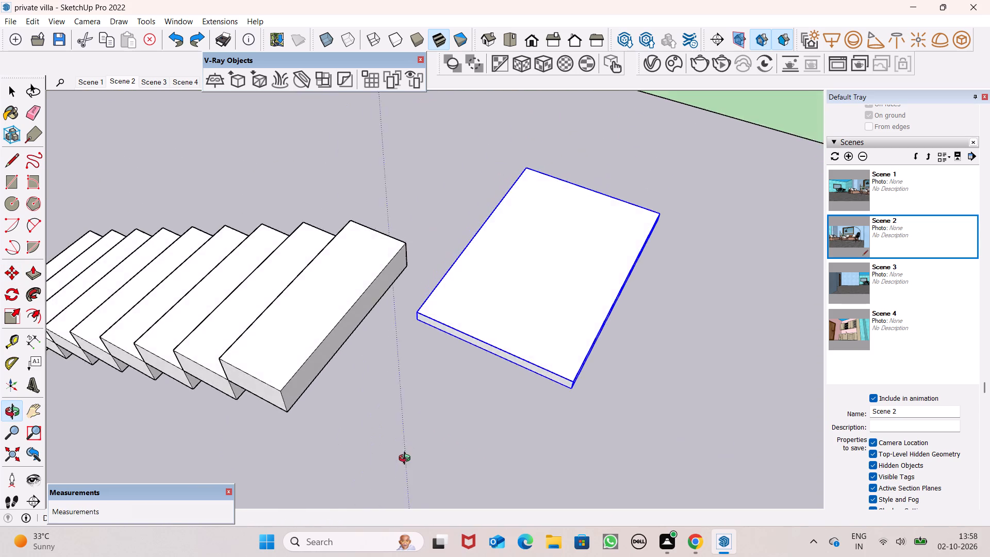
{"action": "middle_click_drag", "start_coordinate": [407, 460], "coordinate": [0, 433]}
{"action": "middle_click_drag", "start_coordinate": [638, 354], "coordinate": [524, 380]}
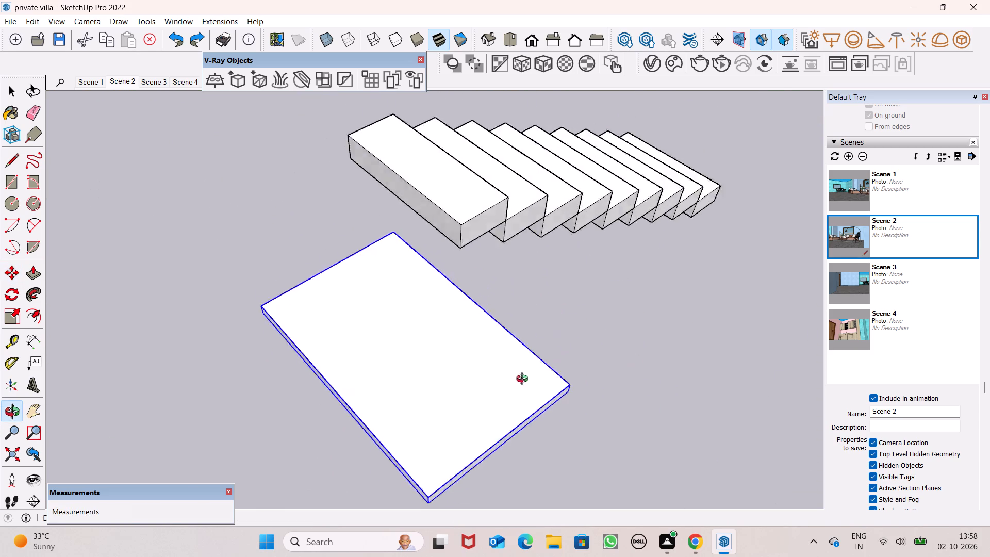
{"action": "middle_click_drag", "start_coordinate": [524, 380], "coordinate": [207, 277]}
{"action": "scroll", "coordinate": [514, 257], "scroll_direction": "up", "scroll_amount": 3}
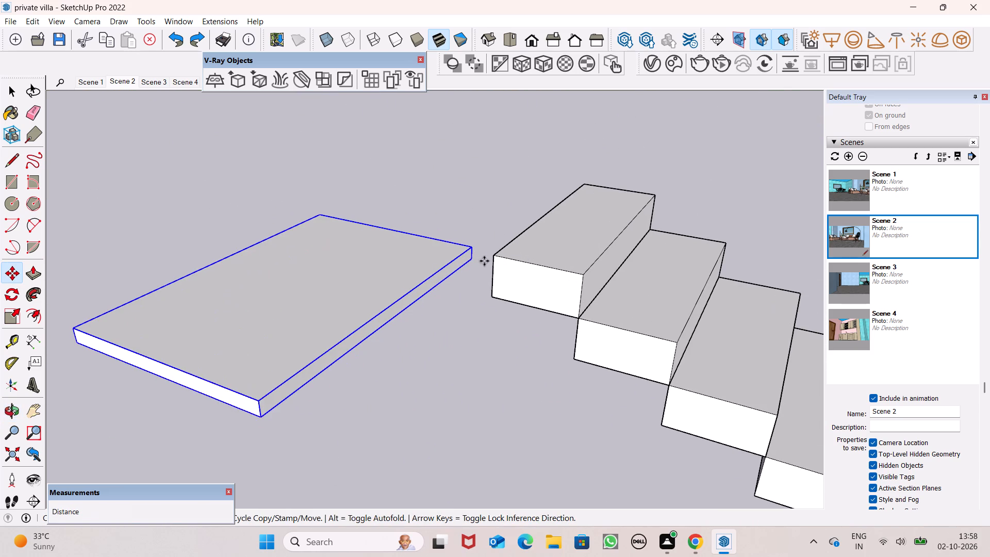
{"action": "left_click_drag", "start_coordinate": [472, 264], "coordinate": [527, 304]}
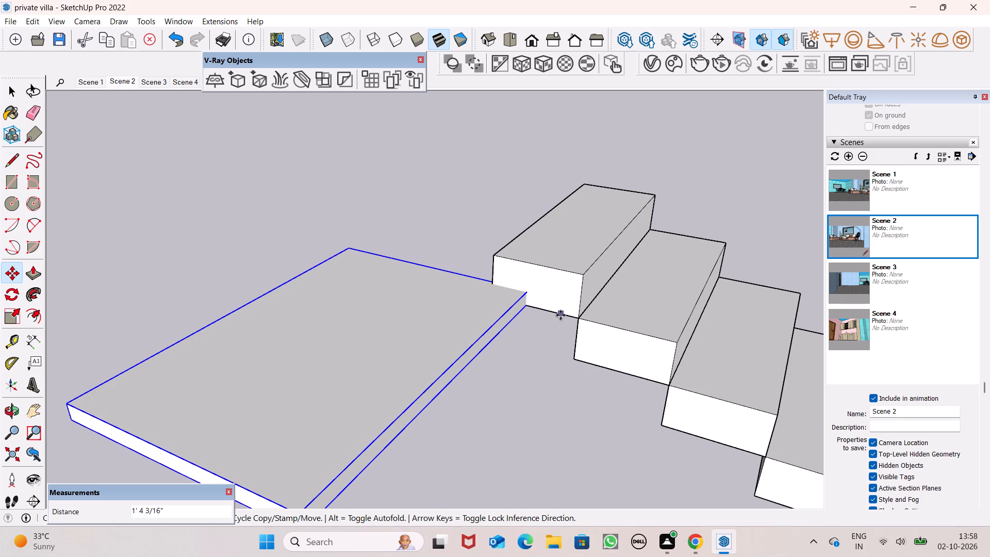
Shift the slab group about 1' along the long outer face of the top step.
{"action": "scroll", "coordinate": [560, 315], "scroll_direction": "down", "scroll_amount": 2}
{"action": "middle_click_drag", "start_coordinate": [551, 334], "coordinate": [989, 303]}
{"action": "middle_click_drag", "start_coordinate": [455, 288], "coordinate": [455, 289]}
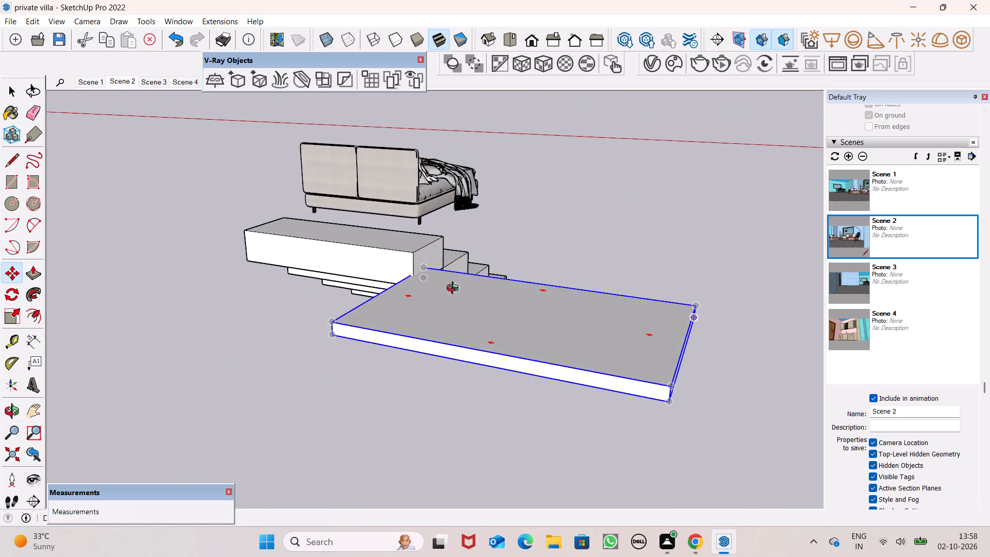
{"action": "middle_click_drag", "start_coordinate": [455, 289], "coordinate": [700, 299]}
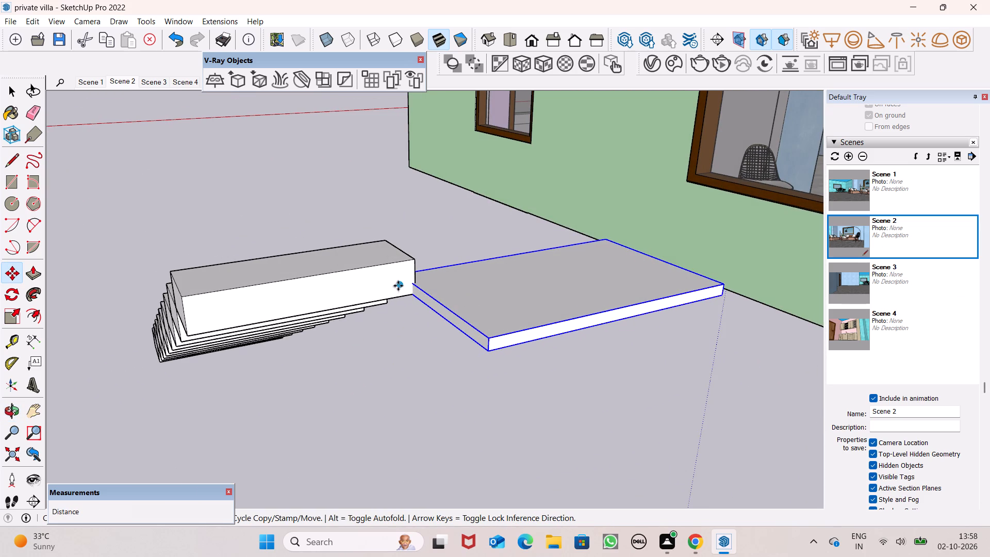
{"action": "left_click_drag", "start_coordinate": [398, 286], "coordinate": [350, 309]}
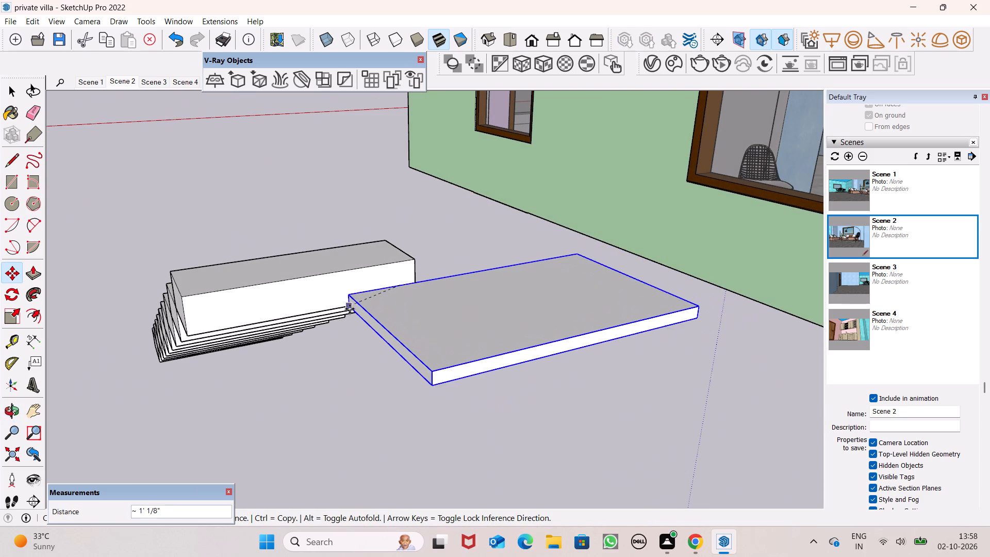
{"action": "left_click_drag", "start_coordinate": [350, 309], "coordinate": [356, 319]}
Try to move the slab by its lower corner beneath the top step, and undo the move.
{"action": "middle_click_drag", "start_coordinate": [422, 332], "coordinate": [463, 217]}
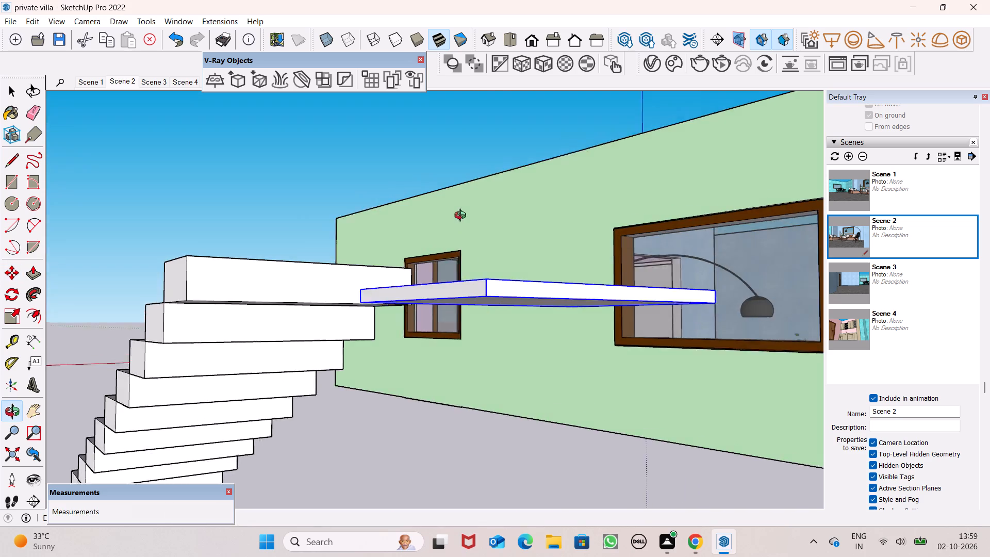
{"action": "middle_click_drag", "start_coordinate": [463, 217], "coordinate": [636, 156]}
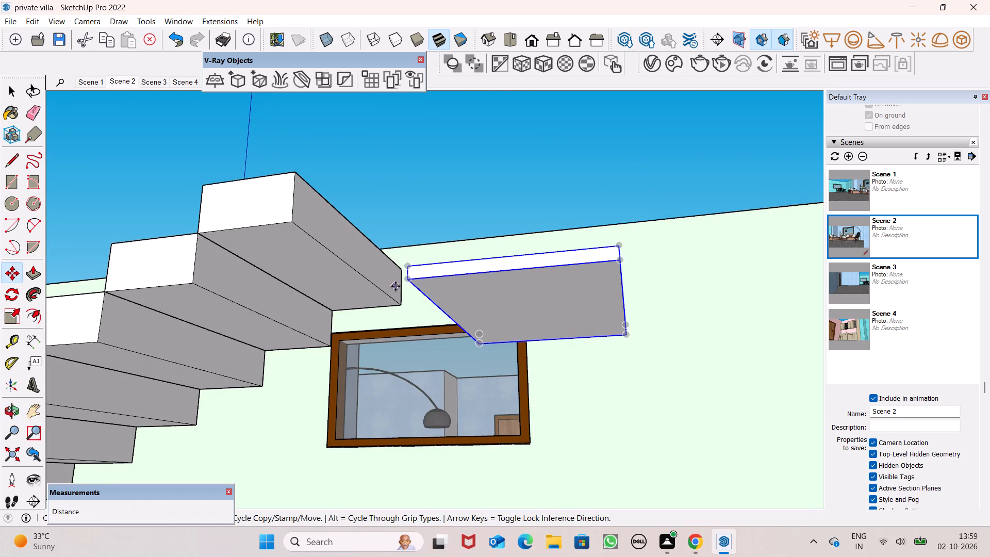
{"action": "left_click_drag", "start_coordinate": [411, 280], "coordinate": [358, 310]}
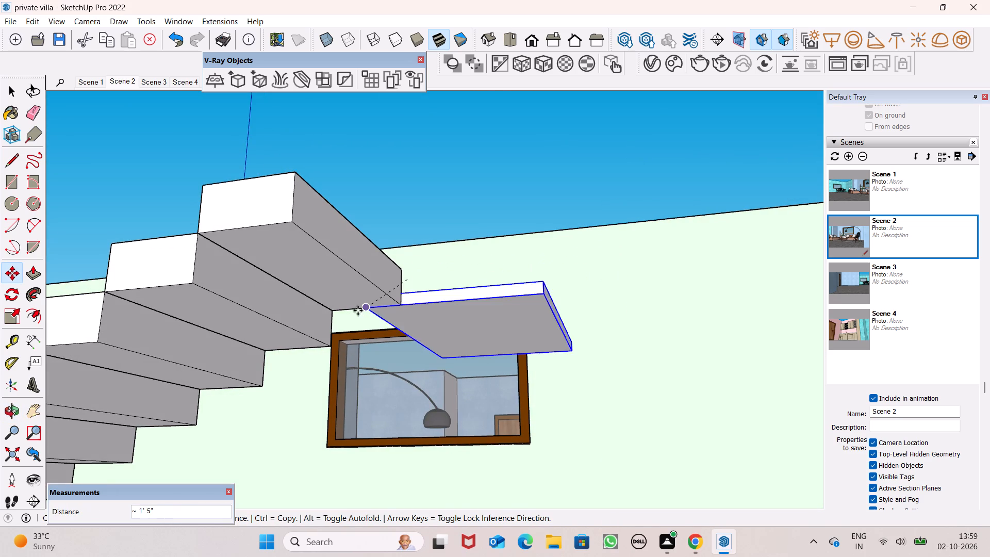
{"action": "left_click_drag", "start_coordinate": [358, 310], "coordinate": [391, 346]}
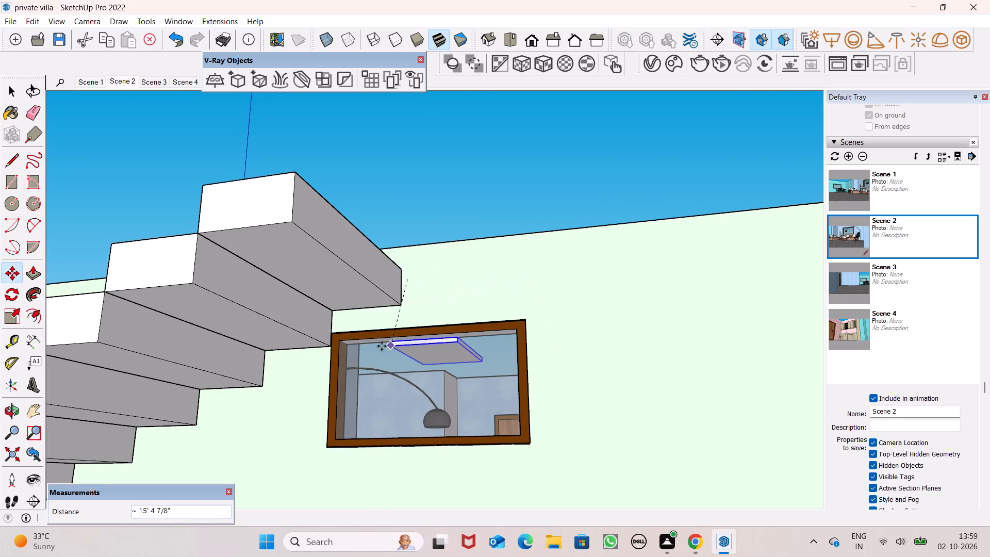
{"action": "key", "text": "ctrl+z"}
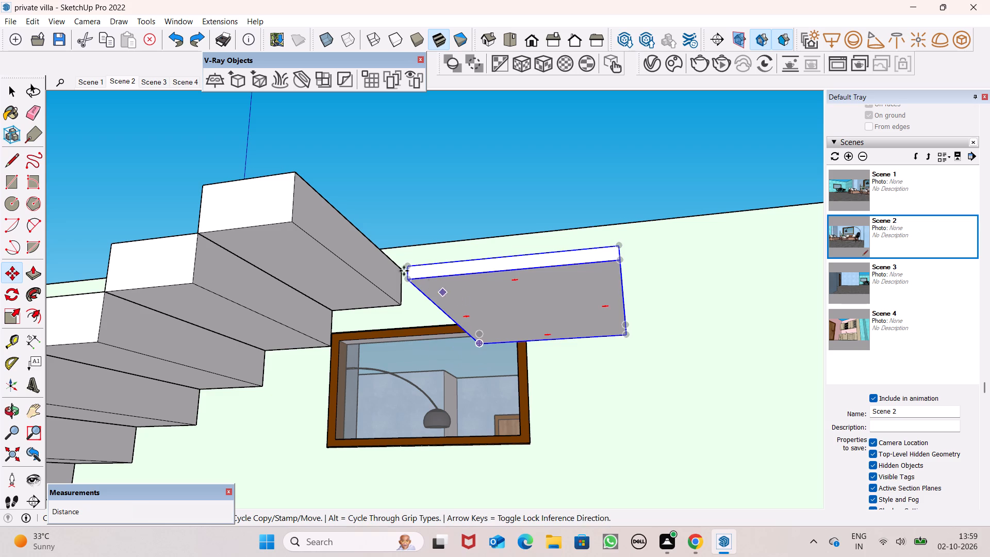
Move the slab group by its upper corner about 11" towards the underside of the top step.
{"action": "left_click_drag", "start_coordinate": [408, 269], "coordinate": [373, 303]}
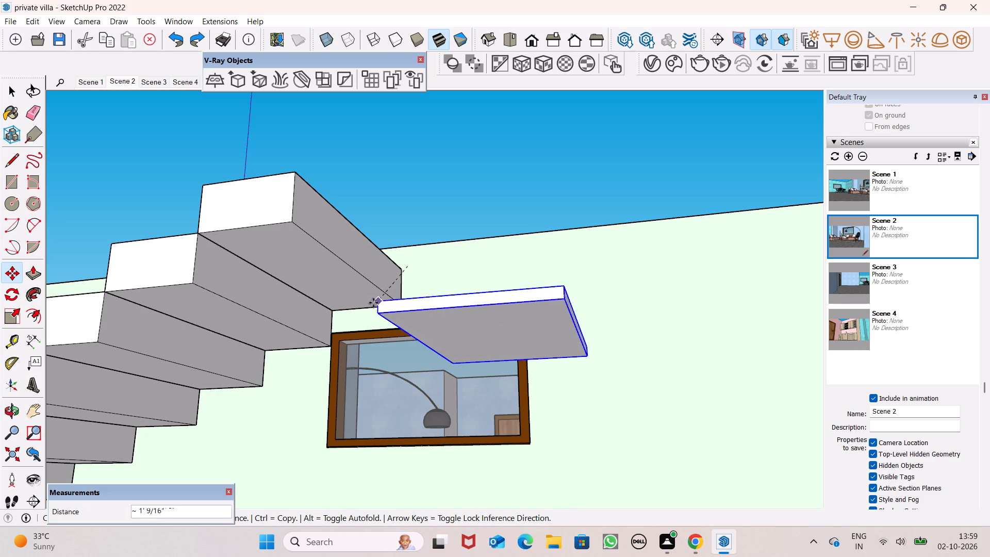
{"action": "left_click_drag", "start_coordinate": [373, 303], "coordinate": [334, 282]}
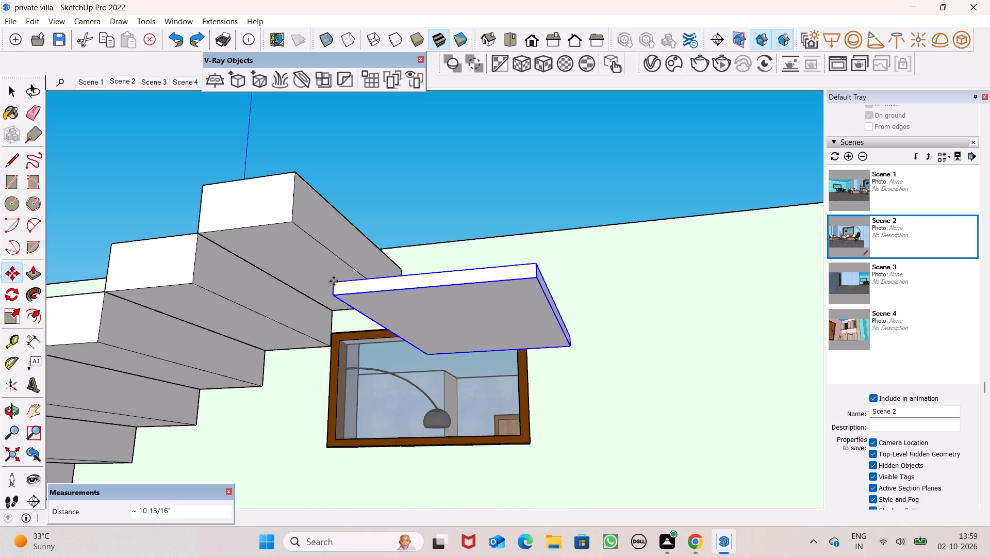
Examine the slab's fit against the top step from the side, up close and from above the villa.
{"action": "scroll", "coordinate": [405, 385], "scroll_direction": "down", "scroll_amount": 3}
{"action": "middle_click_drag", "start_coordinate": [409, 357], "coordinate": [274, 416]}
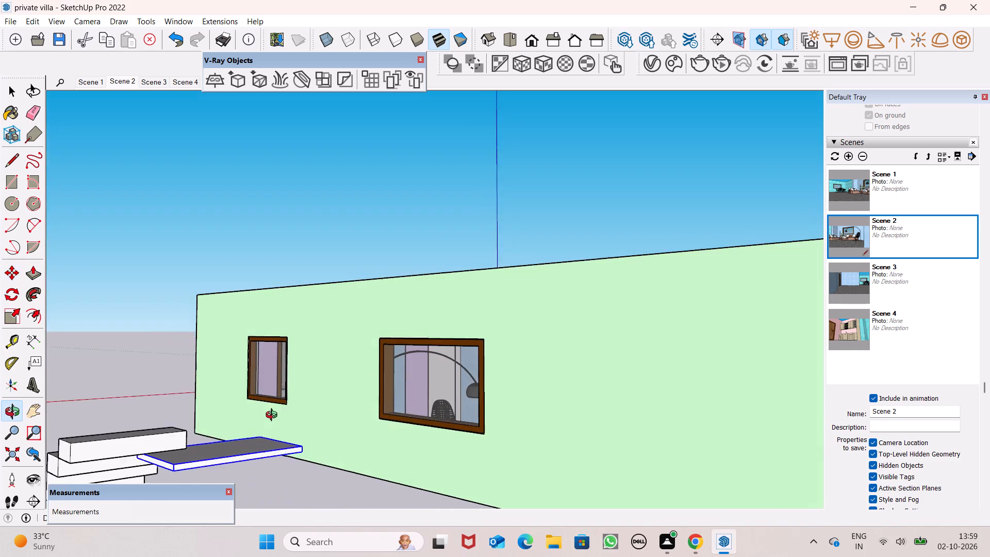
{"action": "middle_click_drag", "start_coordinate": [274, 416], "coordinate": [273, 416]}
{"action": "scroll", "coordinate": [145, 455], "scroll_direction": "up", "scroll_amount": 12}
{"action": "scroll", "coordinate": [147, 449], "scroll_direction": "down", "scroll_amount": 1}
{"action": "scroll", "coordinate": [151, 435], "scroll_direction": "up", "scroll_amount": 1}
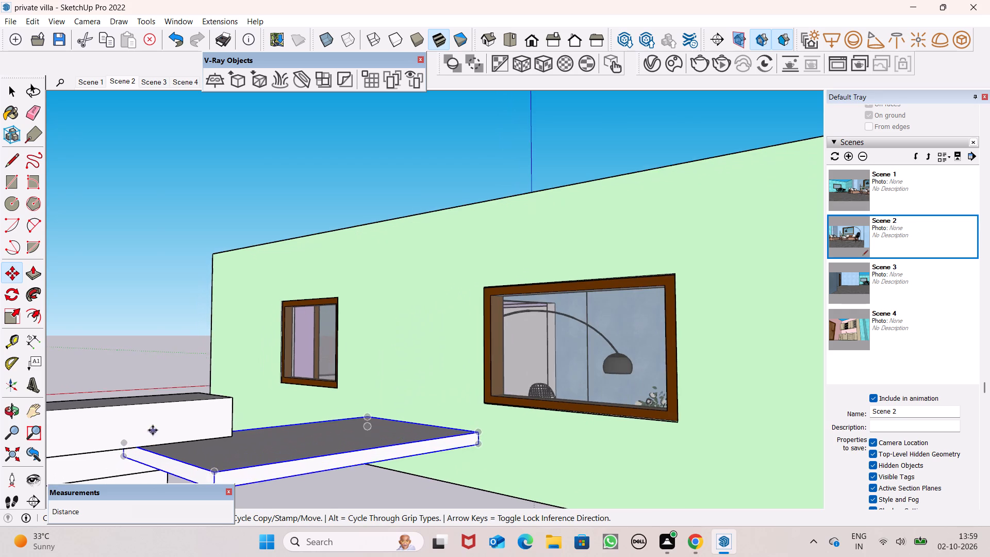
{"action": "scroll", "coordinate": [152, 436], "scroll_direction": "up", "scroll_amount": 15}
{"action": "middle_click_drag", "start_coordinate": [151, 460], "coordinate": [165, 406]}
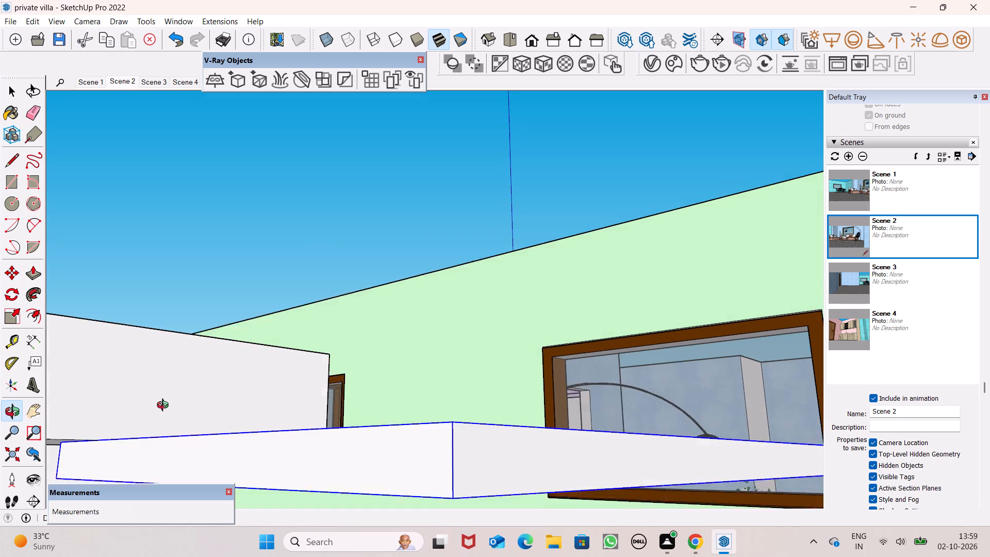
{"action": "middle_click_drag", "start_coordinate": [165, 406], "coordinate": [72, 477]}
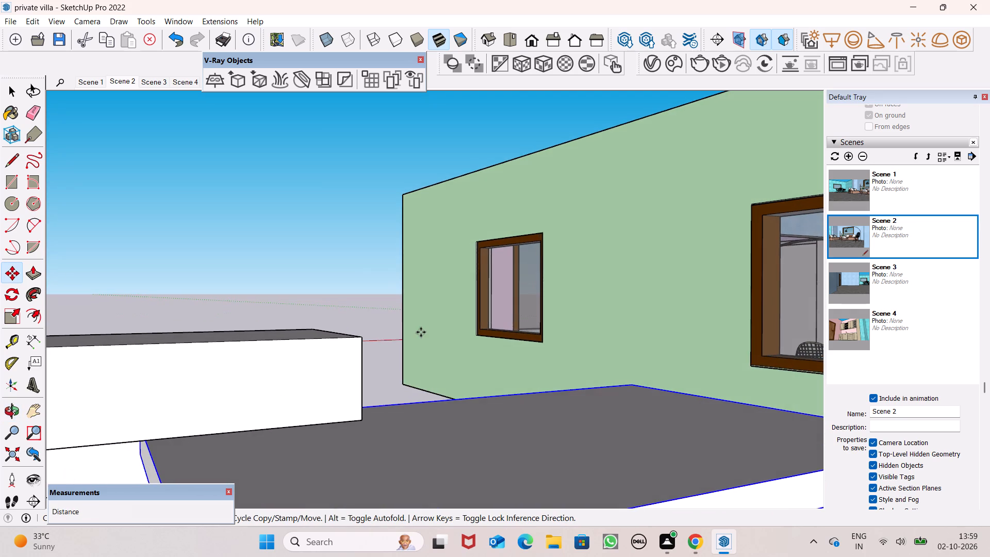
{"action": "scroll", "coordinate": [421, 332], "scroll_direction": "down", "scroll_amount": 14}
{"action": "middle_click_drag", "start_coordinate": [426, 370], "coordinate": [294, 477]}
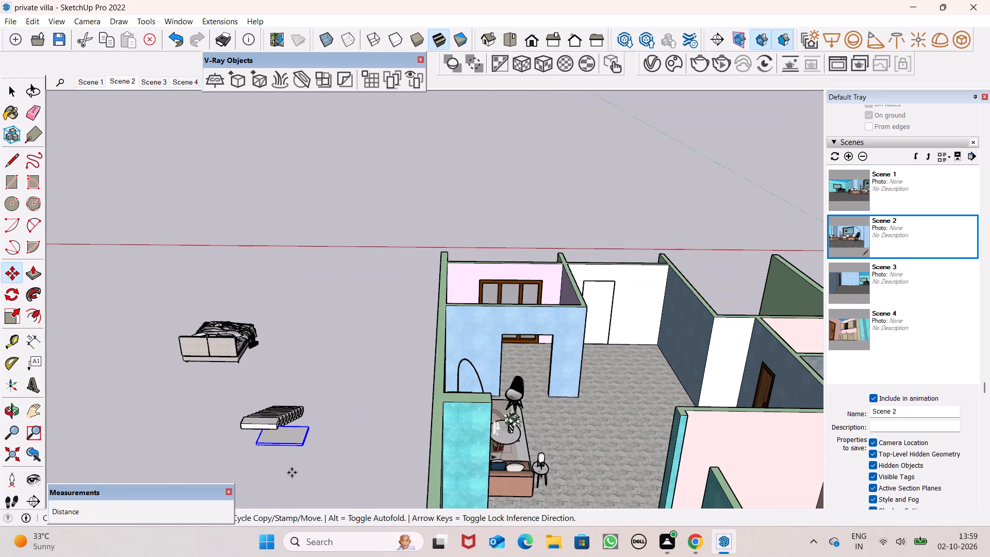
{"action": "scroll", "coordinate": [285, 445], "scroll_direction": "up", "scroll_amount": 12}
{"action": "left_click", "coordinate": [389, 433]}
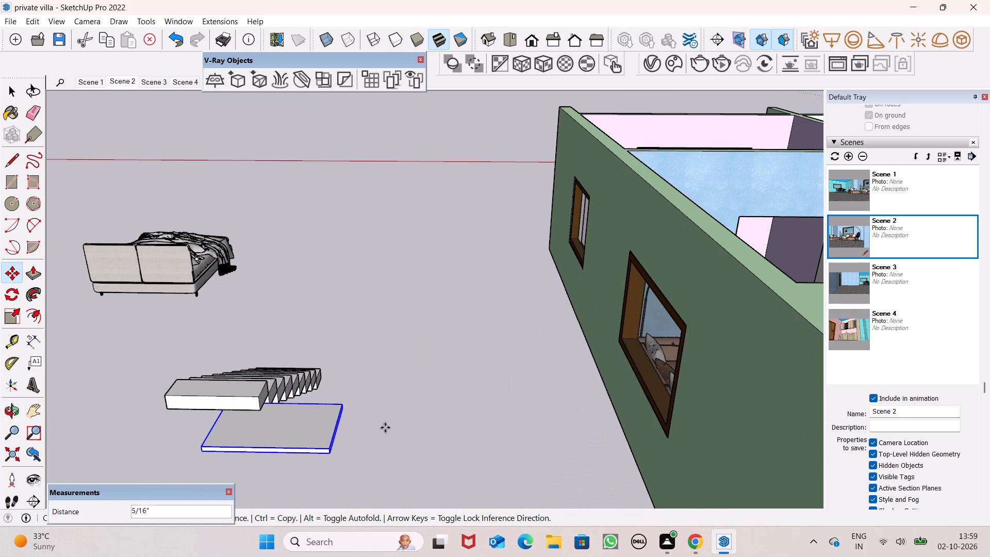
{"action": "key", "text": "space"}
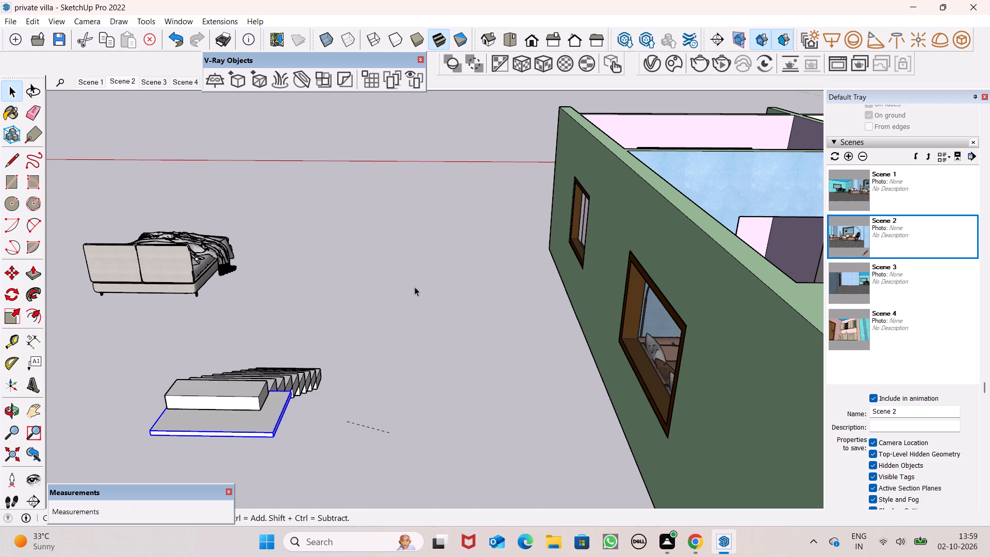
{"action": "scroll", "coordinate": [341, 365], "scroll_direction": "up", "scroll_amount": 4}
{"action": "scroll", "coordinate": [370, 370], "scroll_direction": "down", "scroll_amount": 10}
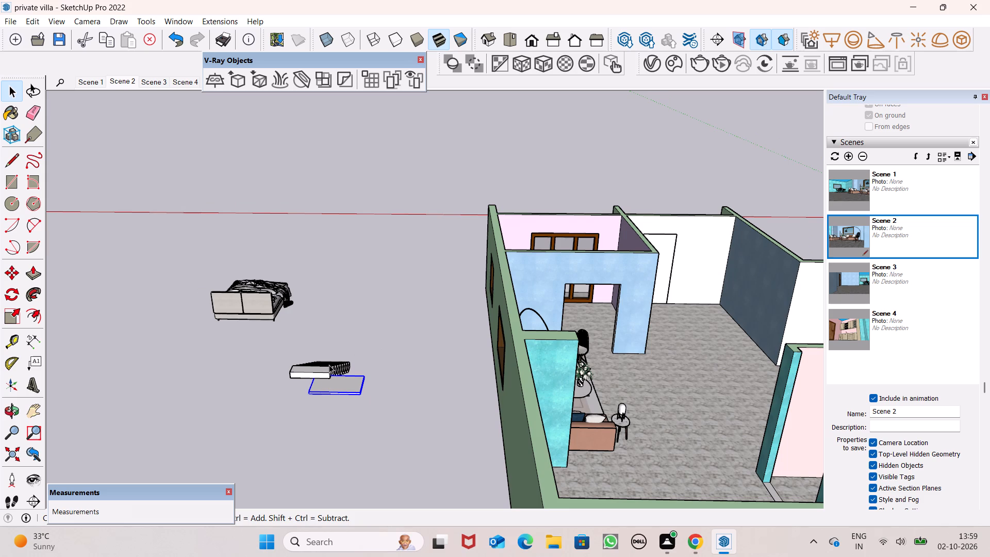
{"action": "scroll", "coordinate": [295, 420], "scroll_direction": "up", "scroll_amount": 5}
{"action": "scroll", "coordinate": [325, 359], "scroll_direction": "up", "scroll_amount": 6}
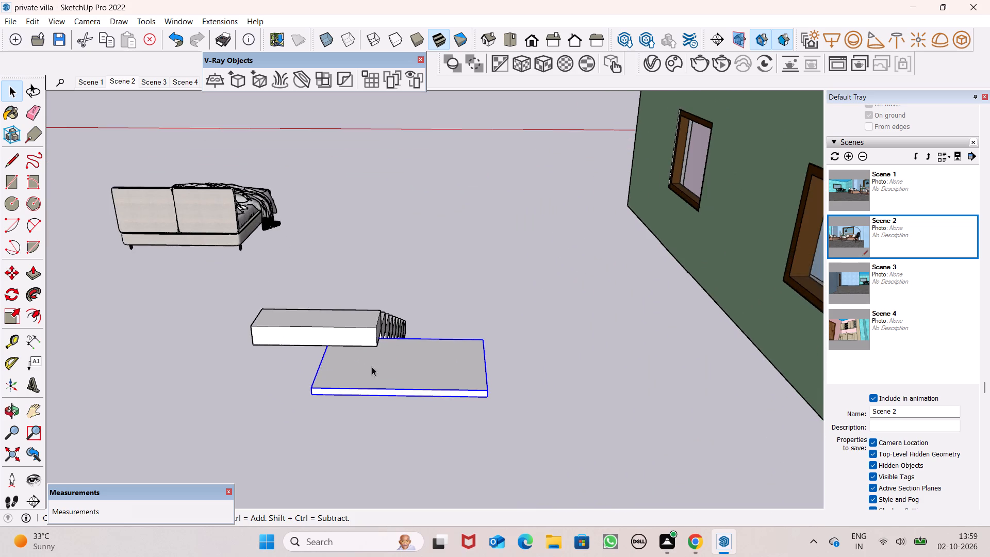
Select the landing slab group and reposition it against the top step of the outdoor staircase with the Move tool.
{"action": "scroll", "coordinate": [388, 369], "scroll_direction": "up", "scroll_amount": 2}
{"action": "scroll", "coordinate": [388, 369], "scroll_direction": "down", "scroll_amount": 5}
{"action": "middle_click_drag", "start_coordinate": [392, 379], "coordinate": [368, 428]}
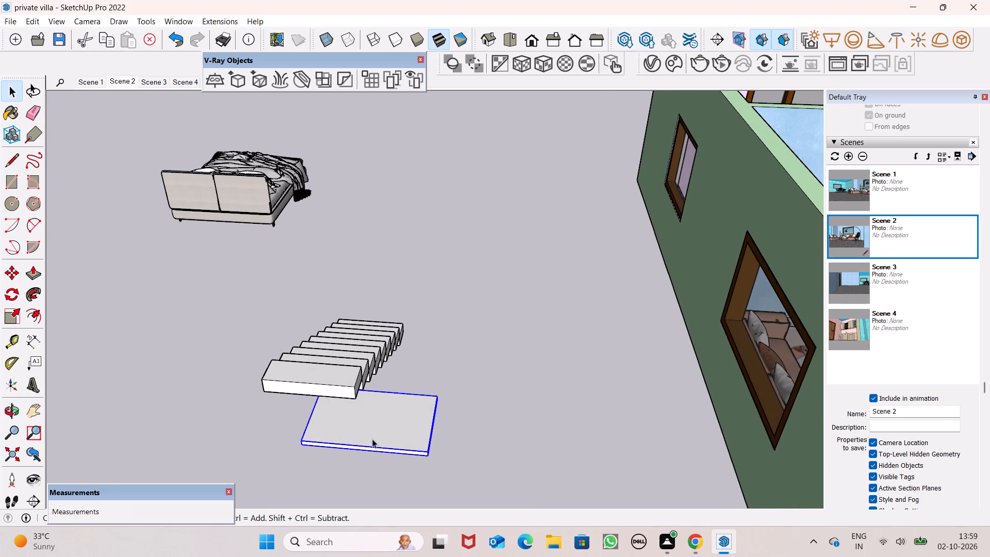
{"action": "scroll", "coordinate": [372, 439], "scroll_direction": "up", "scroll_amount": 4}
{"action": "left_click", "coordinate": [374, 436]}
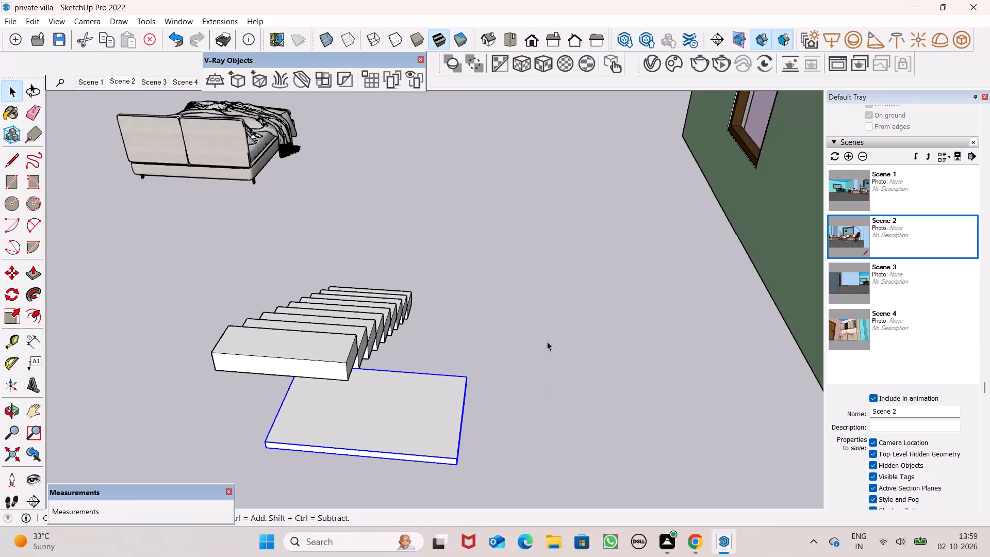
{"action": "key", "text": "m"}
{"action": "key", "text": "shift+Return"}
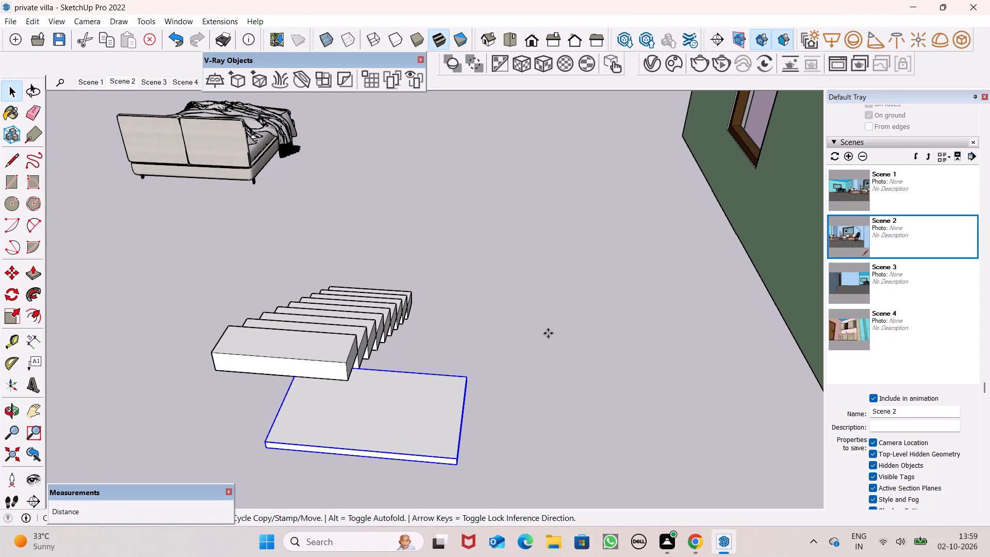
{"action": "scroll", "coordinate": [488, 360], "scroll_direction": "right", "scroll_amount": 12}
{"action": "scroll", "coordinate": [484, 364], "scroll_direction": "up", "scroll_amount": 3}
{"action": "scroll", "coordinate": [483, 365], "scroll_direction": "right", "scroll_amount": 5}
{"action": "scroll", "coordinate": [483, 365], "scroll_direction": "up", "scroll_amount": 1}
{"action": "scroll", "coordinate": [483, 365], "scroll_direction": "right", "scroll_amount": 3}
{"action": "scroll", "coordinate": [483, 365], "scroll_direction": "up", "scroll_amount": 4}
{"action": "scroll", "coordinate": [483, 365], "scroll_direction": "right", "scroll_amount": 7}
{"action": "scroll", "coordinate": [483, 365], "scroll_direction": "up", "scroll_amount": 2}
{"action": "scroll", "coordinate": [483, 365], "scroll_direction": "right", "scroll_amount": 4}
{"action": "scroll", "coordinate": [483, 365], "scroll_direction": "up", "scroll_amount": 2}
{"action": "scroll", "coordinate": [483, 365], "scroll_direction": "right", "scroll_amount": 3}
{"action": "scroll", "coordinate": [483, 365], "scroll_direction": "up", "scroll_amount": 3}
{"action": "scroll", "coordinate": [483, 365], "scroll_direction": "right", "scroll_amount": 5}
{"action": "scroll", "coordinate": [483, 365], "scroll_direction": "up", "scroll_amount": 3}
{"action": "scroll", "coordinate": [483, 365], "scroll_direction": "right", "scroll_amount": 5}
{"action": "scroll", "coordinate": [482, 365], "scroll_direction": "up", "scroll_amount": 1}
{"action": "scroll", "coordinate": [482, 365], "scroll_direction": "right", "scroll_amount": 2}
{"action": "scroll", "coordinate": [482, 365], "scroll_direction": "up", "scroll_amount": 3}
{"action": "scroll", "coordinate": [482, 365], "scroll_direction": "right", "scroll_amount": 6}
{"action": "scroll", "coordinate": [482, 365], "scroll_direction": "up", "scroll_amount": 2}
{"action": "scroll", "coordinate": [482, 365], "scroll_direction": "right", "scroll_amount": 4}
{"action": "scroll", "coordinate": [482, 365], "scroll_direction": "up", "scroll_amount": 2}
{"action": "scroll", "coordinate": [482, 365], "scroll_direction": "right", "scroll_amount": 4}
{"action": "scroll", "coordinate": [482, 365], "scroll_direction": "up", "scroll_amount": 2}
{"action": "scroll", "coordinate": [482, 365], "scroll_direction": "right", "scroll_amount": 3}
{"action": "scroll", "coordinate": [482, 365], "scroll_direction": "up", "scroll_amount": 2}
{"action": "scroll", "coordinate": [482, 365], "scroll_direction": "right", "scroll_amount": 4}
{"action": "scroll", "coordinate": [482, 365], "scroll_direction": "up", "scroll_amount": 2}
{"action": "scroll", "coordinate": [482, 365], "scroll_direction": "right", "scroll_amount": 4}
{"action": "scroll", "coordinate": [482, 365], "scroll_direction": "up", "scroll_amount": 1}
{"action": "scroll", "coordinate": [482, 365], "scroll_direction": "right", "scroll_amount": 4}
{"action": "scroll", "coordinate": [482, 365], "scroll_direction": "up", "scroll_amount": 1}
{"action": "scroll", "coordinate": [482, 365], "scroll_direction": "right", "scroll_amount": 3}
{"action": "scroll", "coordinate": [482, 365], "scroll_direction": "up", "scroll_amount": 1}
{"action": "scroll", "coordinate": [482, 365], "scroll_direction": "right", "scroll_amount": 3}
{"action": "scroll", "coordinate": [482, 365], "scroll_direction": "up", "scroll_amount": 1}
{"action": "scroll", "coordinate": [482, 365], "scroll_direction": "right", "scroll_amount": 3}
{"action": "scroll", "coordinate": [482, 365], "scroll_direction": "up", "scroll_amount": 1}
{"action": "scroll", "coordinate": [482, 365], "scroll_direction": "right", "scroll_amount": 3}
{"action": "scroll", "coordinate": [482, 365], "scroll_direction": "up", "scroll_amount": 1}
{"action": "scroll", "coordinate": [482, 365], "scroll_direction": "right", "scroll_amount": 3}
{"action": "scroll", "coordinate": [482, 365], "scroll_direction": "up", "scroll_amount": 1}
{"action": "scroll", "coordinate": [482, 365], "scroll_direction": "right", "scroll_amount": 3}
{"action": "scroll", "coordinate": [482, 365], "scroll_direction": "up", "scroll_amount": 1}
{"action": "scroll", "coordinate": [482, 365], "scroll_direction": "right", "scroll_amount": 3}
{"action": "scroll", "coordinate": [482, 366], "scroll_direction": "up", "scroll_amount": 1}
{"action": "scroll", "coordinate": [482, 366], "scroll_direction": "right", "scroll_amount": 3}
{"action": "scroll", "coordinate": [482, 366], "scroll_direction": "up", "scroll_amount": 1}
{"action": "scroll", "coordinate": [482, 366], "scroll_direction": "right", "scroll_amount": 3}
{"action": "scroll", "coordinate": [482, 366], "scroll_direction": "up", "scroll_amount": 1}
{"action": "scroll", "coordinate": [482, 366], "scroll_direction": "right", "scroll_amount": 2}
{"action": "scroll", "coordinate": [482, 366], "scroll_direction": "up", "scroll_amount": 1}
{"action": "scroll", "coordinate": [482, 366], "scroll_direction": "right", "scroll_amount": 2}
{"action": "scroll", "coordinate": [482, 366], "scroll_direction": "up", "scroll_amount": 1}
{"action": "scroll", "coordinate": [482, 366], "scroll_direction": "right", "scroll_amount": 2}
{"action": "scroll", "coordinate": [480, 368], "scroll_direction": "up", "scroll_amount": 1}
{"action": "scroll", "coordinate": [480, 368], "scroll_direction": "right", "scroll_amount": 1}
{"action": "scroll", "coordinate": [479, 370], "scroll_direction": "up", "scroll_amount": 1}
{"action": "scroll", "coordinate": [479, 370], "scroll_direction": "right", "scroll_amount": 2}
{"action": "scroll", "coordinate": [475, 373], "scroll_direction": "up", "scroll_amount": 1}
{"action": "scroll", "coordinate": [475, 373], "scroll_direction": "right", "scroll_amount": 2}
{"action": "scroll", "coordinate": [470, 377], "scroll_direction": "up", "scroll_amount": 1}
{"action": "scroll", "coordinate": [470, 377], "scroll_direction": "right", "scroll_amount": 3}
{"action": "scroll", "coordinate": [470, 377], "scroll_direction": "up", "scroll_amount": 1}
{"action": "scroll", "coordinate": [470, 377], "scroll_direction": "right", "scroll_amount": 1}
{"action": "scroll", "coordinate": [470, 377], "scroll_direction": "up", "scroll_amount": 1}
{"action": "scroll", "coordinate": [470, 377], "scroll_direction": "right", "scroll_amount": 1}
{"action": "scroll", "coordinate": [470, 377], "scroll_direction": "up", "scroll_amount": 1}
{"action": "scroll", "coordinate": [470, 377], "scroll_direction": "right", "scroll_amount": 1}
{"action": "scroll", "coordinate": [470, 377], "scroll_direction": "up", "scroll_amount": 1}
{"action": "scroll", "coordinate": [470, 377], "scroll_direction": "right", "scroll_amount": 1}
{"action": "scroll", "coordinate": [470, 377], "scroll_direction": "up", "scroll_amount": 1}
{"action": "scroll", "coordinate": [470, 377], "scroll_direction": "right", "scroll_amount": 1}
{"action": "scroll", "coordinate": [470, 377], "scroll_direction": "up", "scroll_amount": 1}
{"action": "scroll", "coordinate": [470, 377], "scroll_direction": "right", "scroll_amount": 1}
{"action": "scroll", "coordinate": [470, 377], "scroll_direction": "up", "scroll_amount": 1}
{"action": "scroll", "coordinate": [470, 377], "scroll_direction": "right", "scroll_amount": 1}
{"action": "scroll", "coordinate": [470, 377], "scroll_direction": "up", "scroll_amount": 1}
{"action": "scroll", "coordinate": [470, 377], "scroll_direction": "right", "scroll_amount": 1}
{"action": "scroll", "coordinate": [470, 376], "scroll_direction": "up", "scroll_amount": 1}
{"action": "scroll", "coordinate": [470, 376], "scroll_direction": "right", "scroll_amount": 1}
{"action": "scroll", "coordinate": [473, 372], "scroll_direction": "up", "scroll_amount": 1}
{"action": "scroll", "coordinate": [473, 372], "scroll_direction": "right", "scroll_amount": 1}
{"action": "scroll", "coordinate": [475, 368], "scroll_direction": "up", "scroll_amount": 1}
{"action": "scroll", "coordinate": [475, 368], "scroll_direction": "right", "scroll_amount": 1}
{"action": "scroll", "coordinate": [480, 363], "scroll_direction": "up", "scroll_amount": 1}
{"action": "scroll", "coordinate": [482, 359], "scroll_direction": "right", "scroll_amount": 1}
{"action": "scroll", "coordinate": [485, 356], "scroll_direction": "up", "scroll_amount": 1}
{"action": "scroll", "coordinate": [485, 356], "scroll_direction": "right", "scroll_amount": 1}
{"action": "scroll", "coordinate": [493, 349], "scroll_direction": "up", "scroll_amount": 1}
{"action": "scroll", "coordinate": [493, 349], "scroll_direction": "down", "scroll_amount": 8}
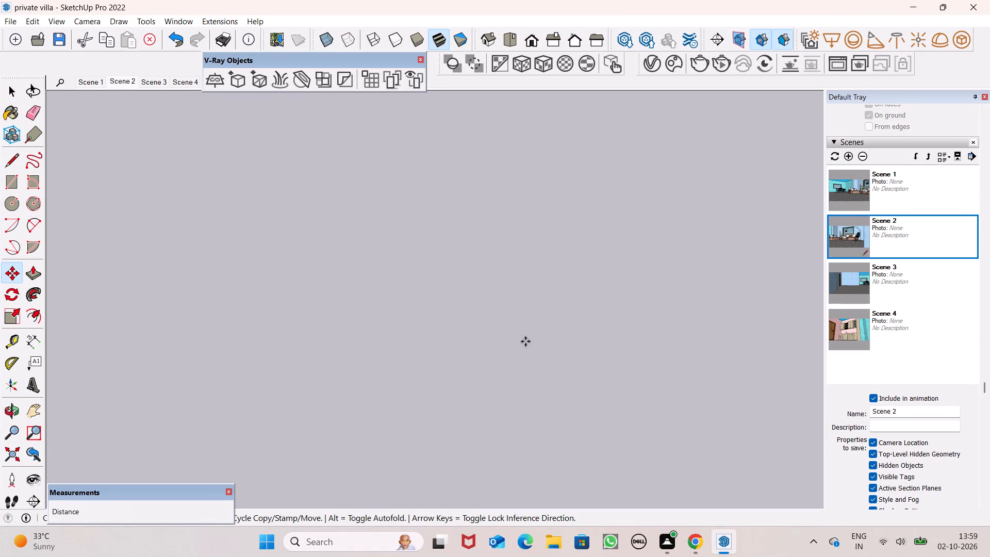
{"action": "scroll", "coordinate": [525, 341], "scroll_direction": "down", "scroll_amount": 20}
{"action": "scroll", "coordinate": [525, 341], "scroll_direction": "down", "scroll_amount": 18}
{"action": "scroll", "coordinate": [647, 248], "scroll_direction": "down", "scroll_amount": 20}
{"action": "scroll", "coordinate": [647, 248], "scroll_direction": "down", "scroll_amount": 20}
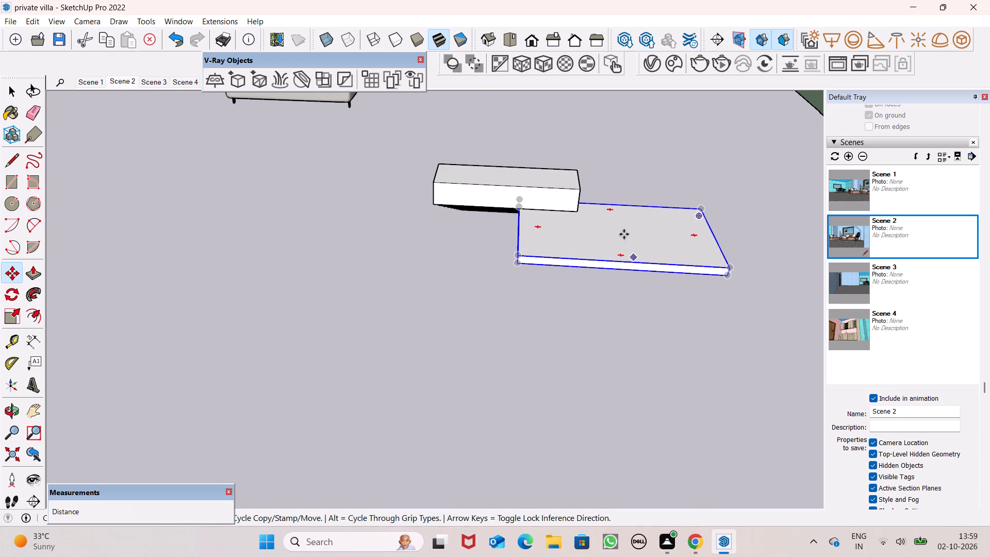
{"action": "scroll", "coordinate": [702, 211], "scroll_direction": "up", "scroll_amount": 4}
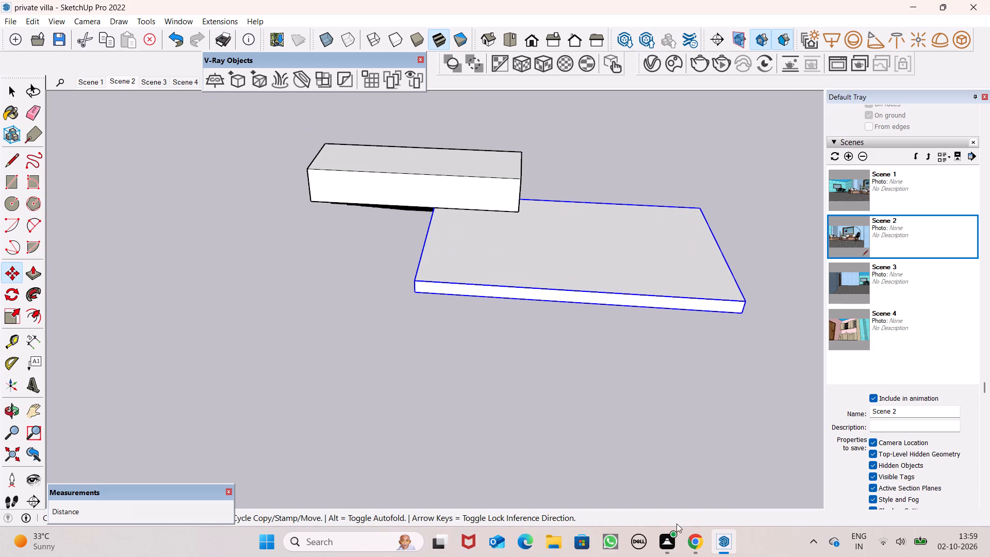
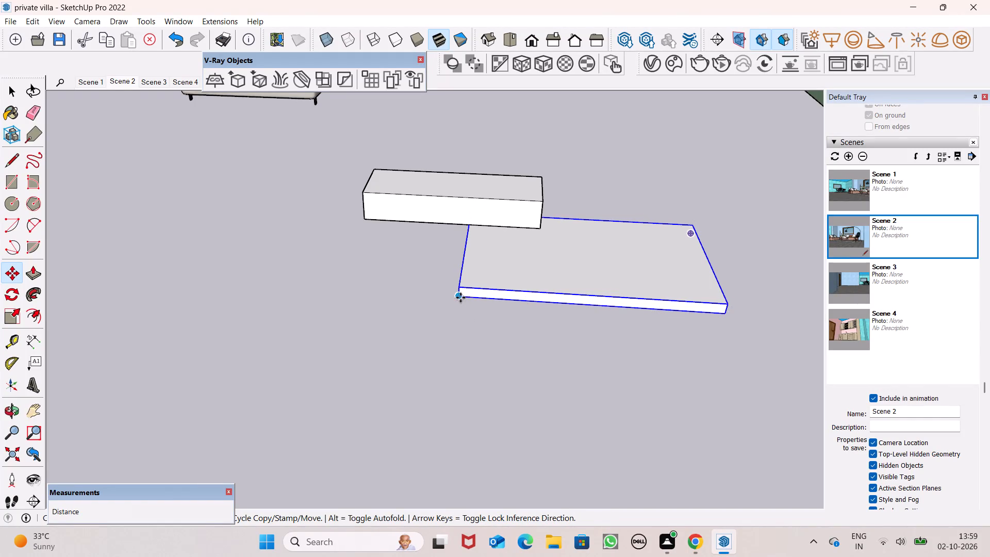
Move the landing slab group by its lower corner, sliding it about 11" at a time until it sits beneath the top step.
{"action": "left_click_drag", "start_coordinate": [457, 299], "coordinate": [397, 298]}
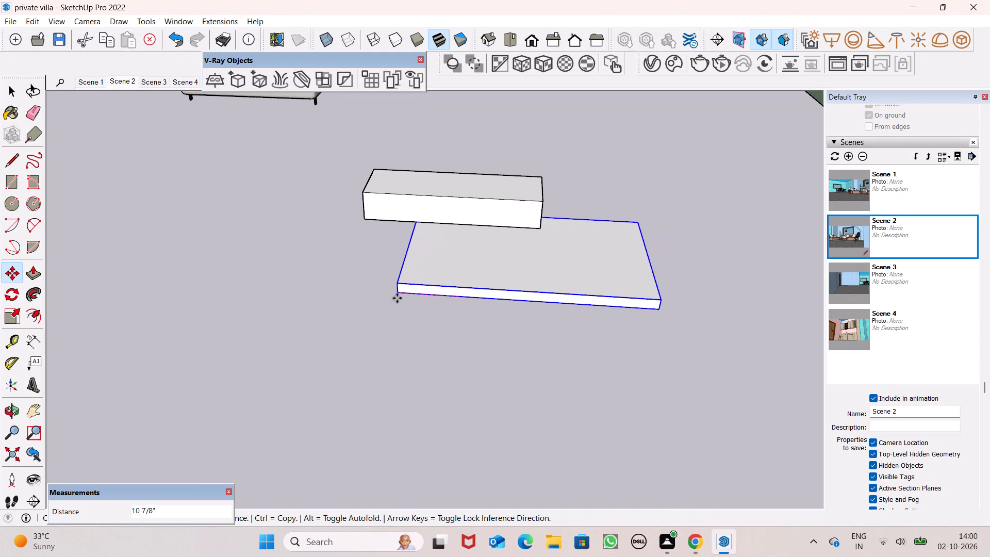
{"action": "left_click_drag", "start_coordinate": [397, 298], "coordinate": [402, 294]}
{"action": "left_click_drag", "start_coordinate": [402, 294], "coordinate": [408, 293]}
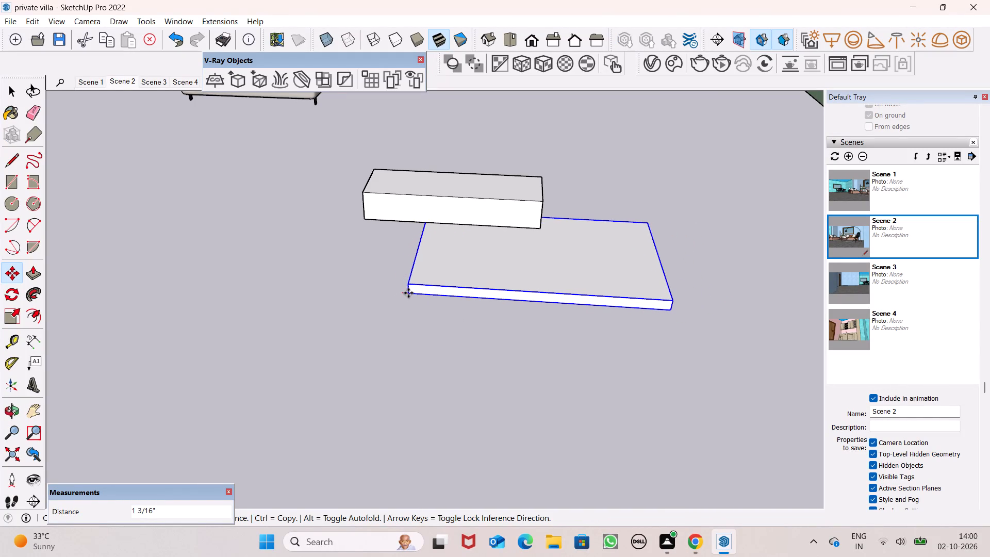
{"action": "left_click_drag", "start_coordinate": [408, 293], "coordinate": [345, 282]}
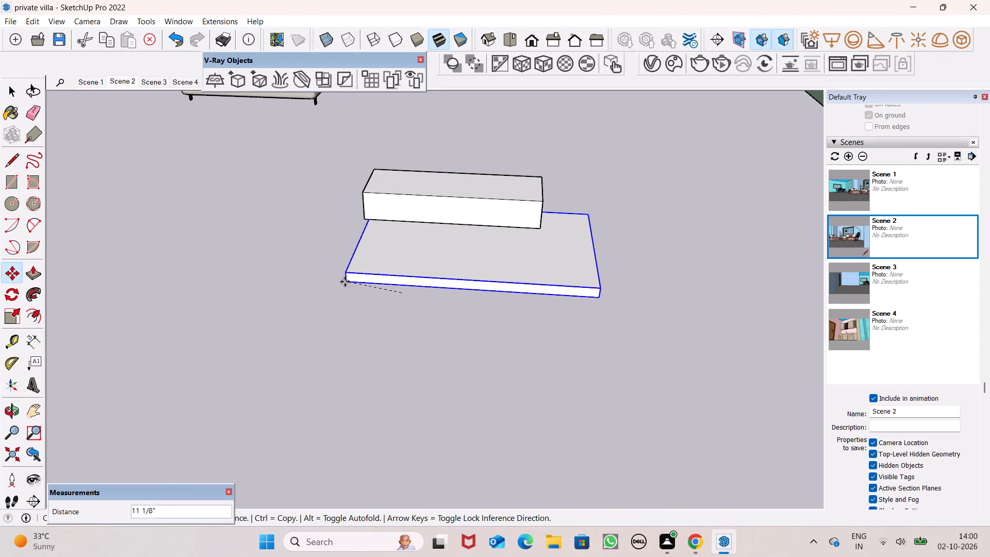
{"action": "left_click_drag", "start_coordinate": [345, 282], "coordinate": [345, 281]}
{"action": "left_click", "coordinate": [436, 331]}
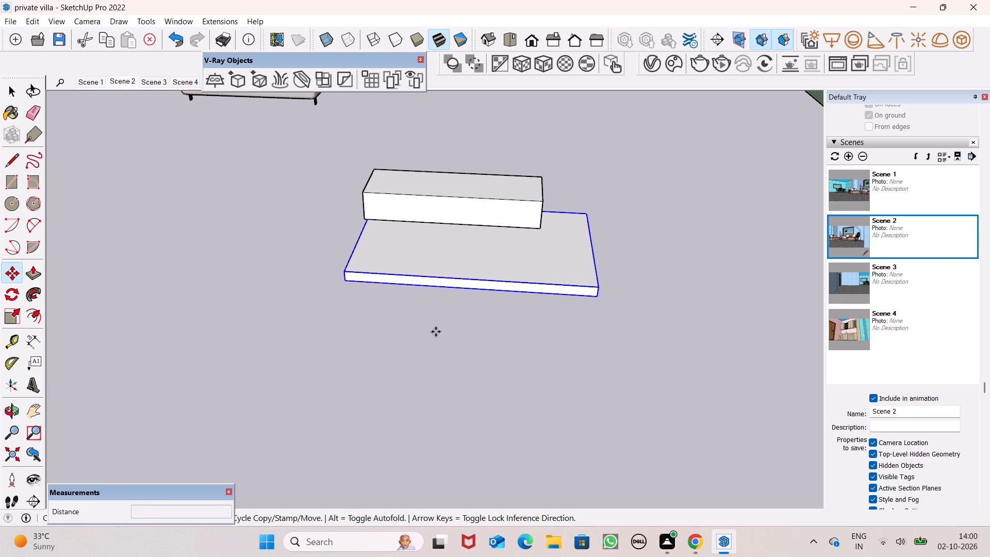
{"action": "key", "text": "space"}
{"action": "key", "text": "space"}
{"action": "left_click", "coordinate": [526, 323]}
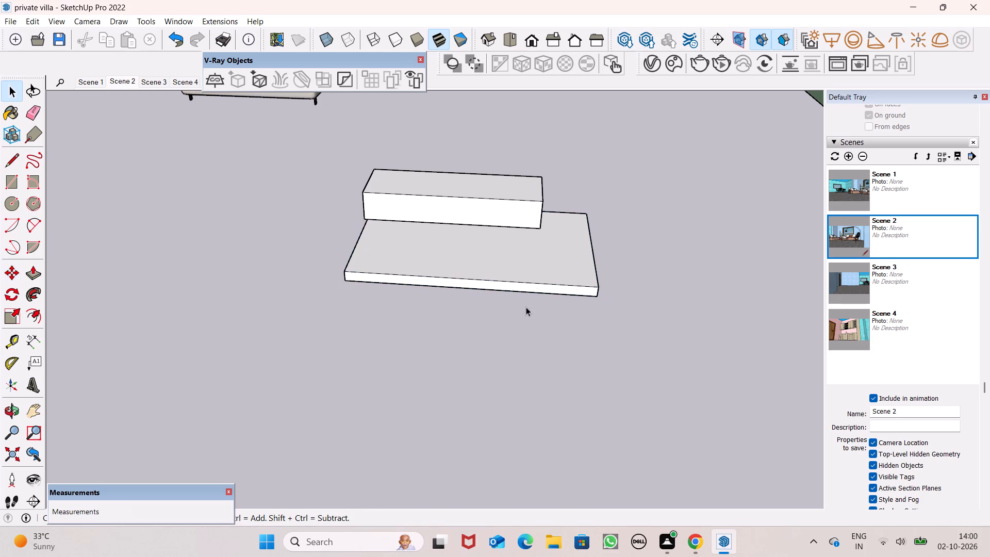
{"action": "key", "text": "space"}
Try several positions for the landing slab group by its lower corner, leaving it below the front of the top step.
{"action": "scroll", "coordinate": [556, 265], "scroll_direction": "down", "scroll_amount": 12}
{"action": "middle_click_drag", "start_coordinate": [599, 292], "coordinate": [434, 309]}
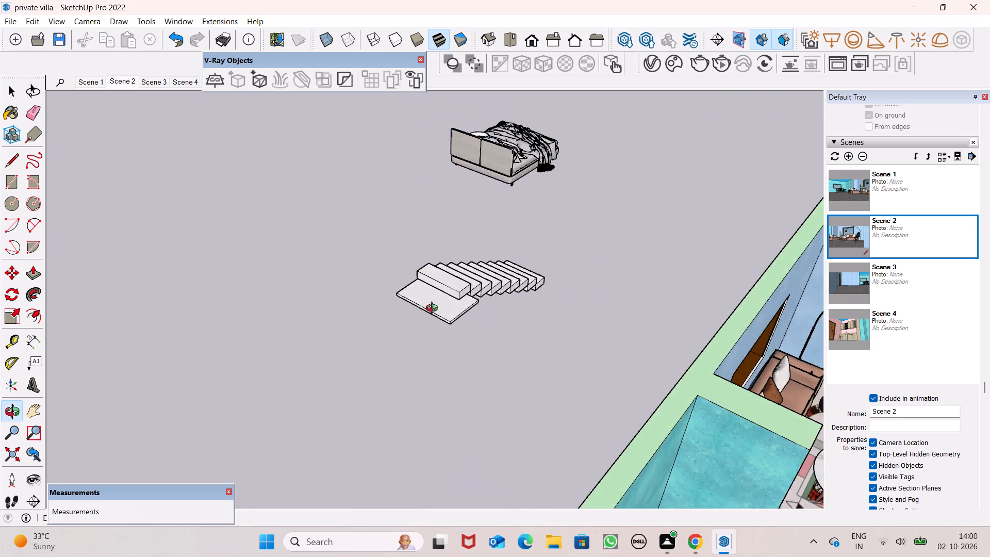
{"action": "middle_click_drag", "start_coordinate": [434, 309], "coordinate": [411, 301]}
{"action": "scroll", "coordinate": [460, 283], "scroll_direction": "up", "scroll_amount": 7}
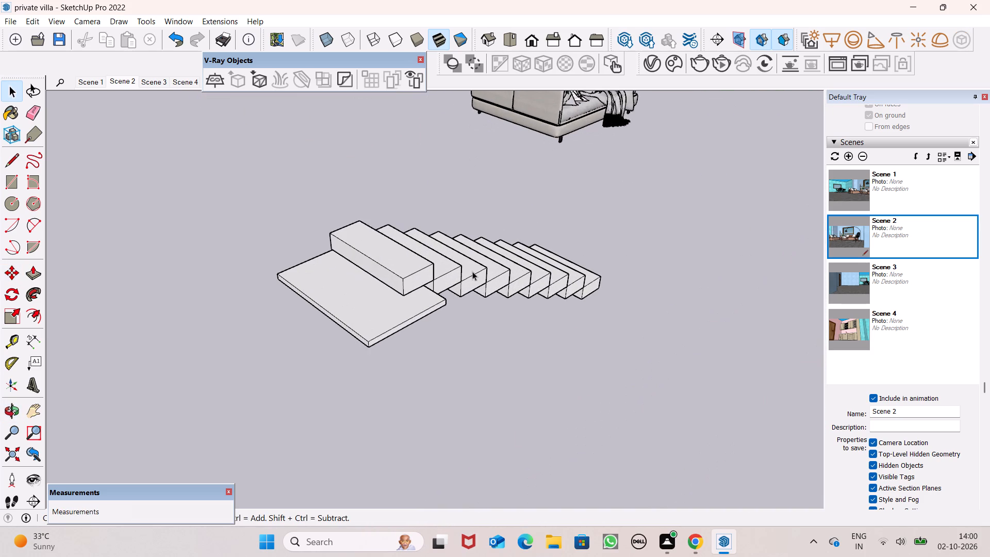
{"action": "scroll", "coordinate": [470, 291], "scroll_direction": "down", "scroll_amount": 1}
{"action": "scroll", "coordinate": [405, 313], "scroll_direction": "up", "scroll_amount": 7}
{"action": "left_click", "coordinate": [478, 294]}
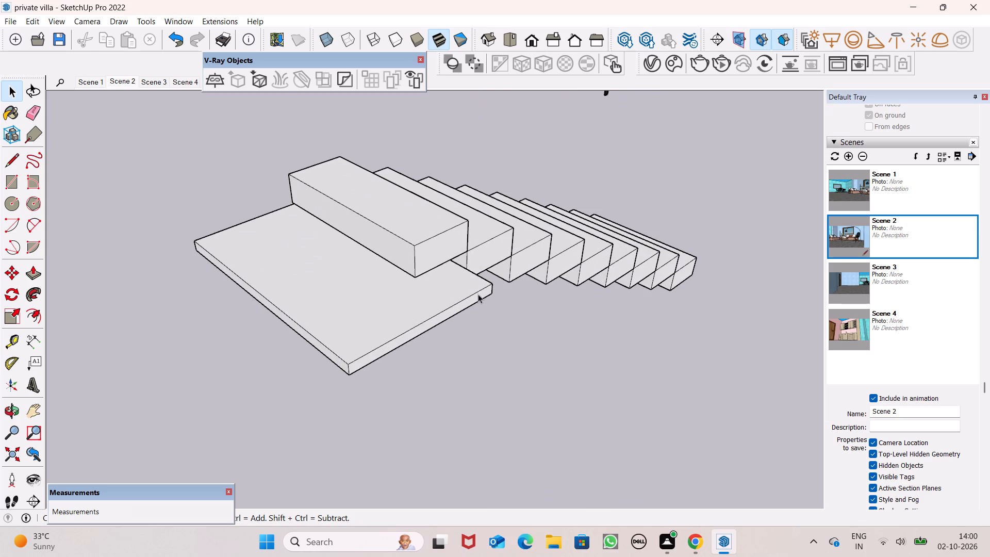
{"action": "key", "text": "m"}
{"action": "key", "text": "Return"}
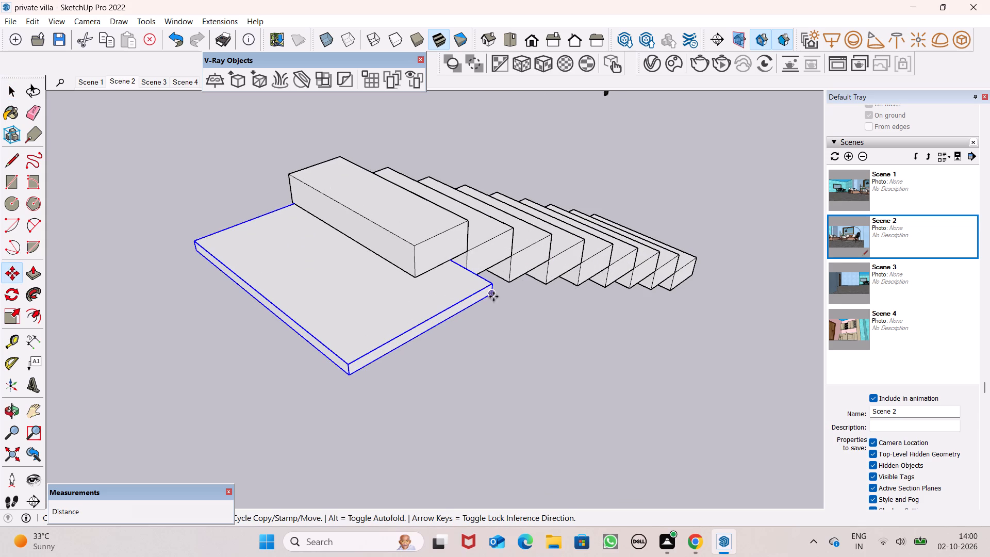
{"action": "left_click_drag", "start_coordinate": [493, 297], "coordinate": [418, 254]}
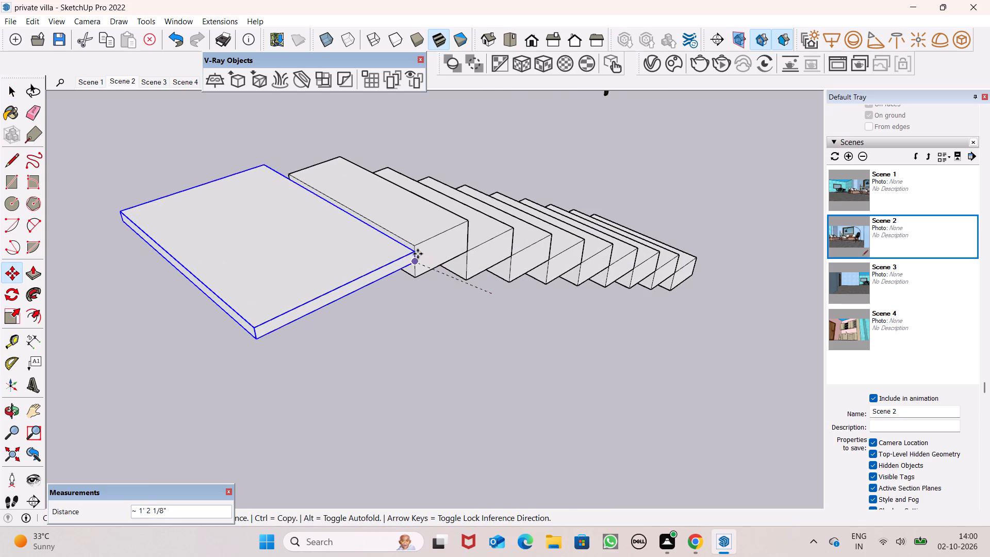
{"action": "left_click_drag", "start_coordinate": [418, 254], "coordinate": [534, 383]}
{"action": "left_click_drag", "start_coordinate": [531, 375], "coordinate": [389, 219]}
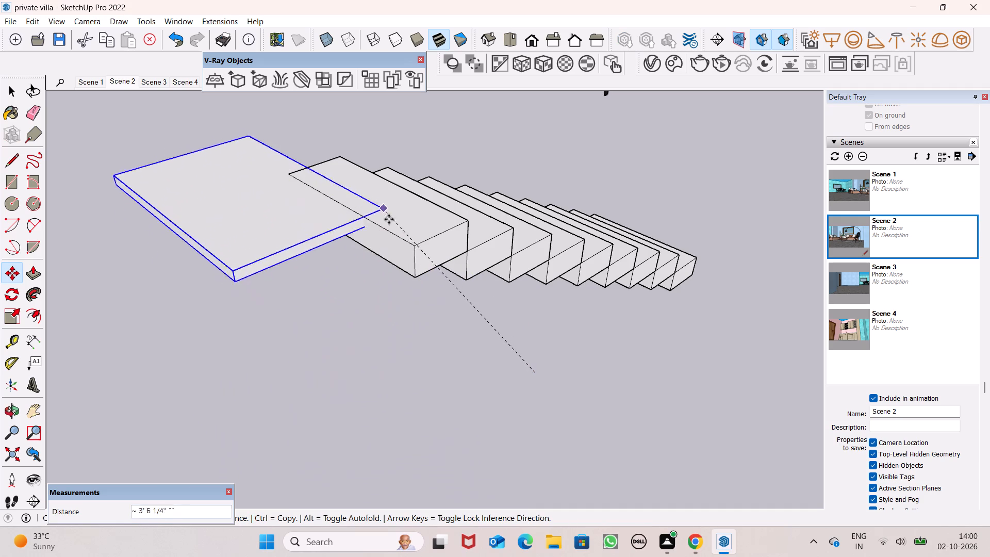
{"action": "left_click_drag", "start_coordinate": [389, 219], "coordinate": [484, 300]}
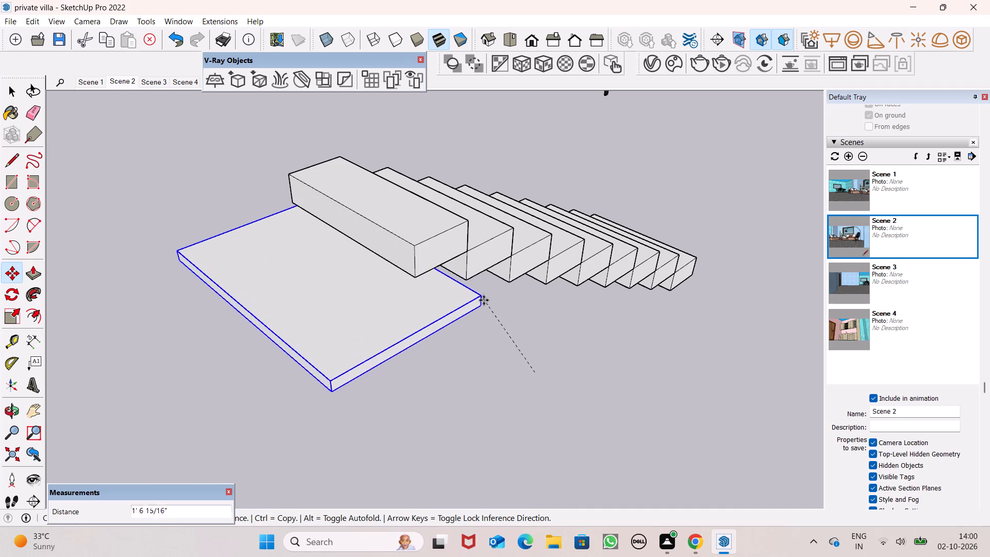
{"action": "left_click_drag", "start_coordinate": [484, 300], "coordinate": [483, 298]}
Move the slab group by its back corner onto the top step's upper front corner, flush with the tread.
{"action": "scroll", "coordinate": [479, 348], "scroll_direction": "down", "scroll_amount": 7}
{"action": "middle_click_drag", "start_coordinate": [482, 370], "coordinate": [759, 394]}
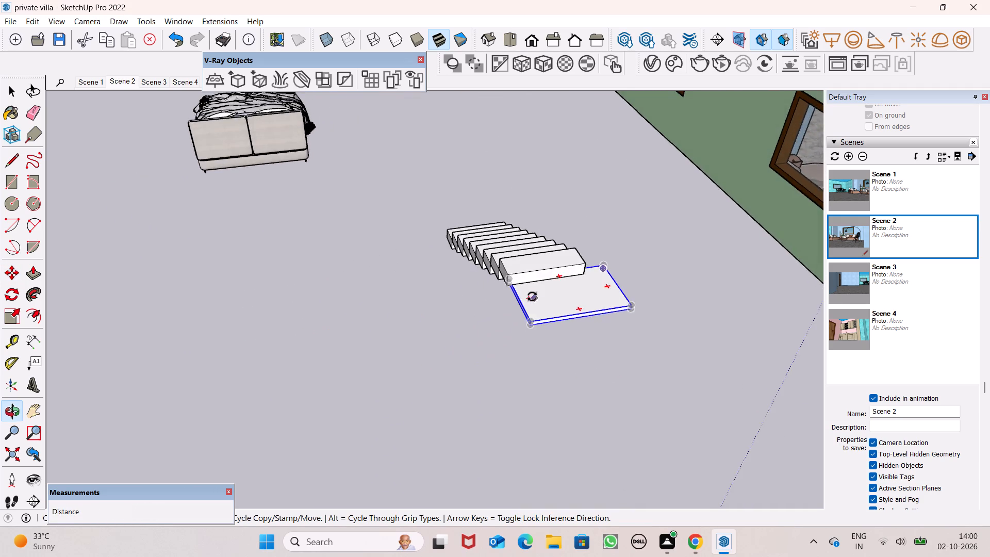
{"action": "scroll", "coordinate": [532, 296], "scroll_direction": "up", "scroll_amount": 11}
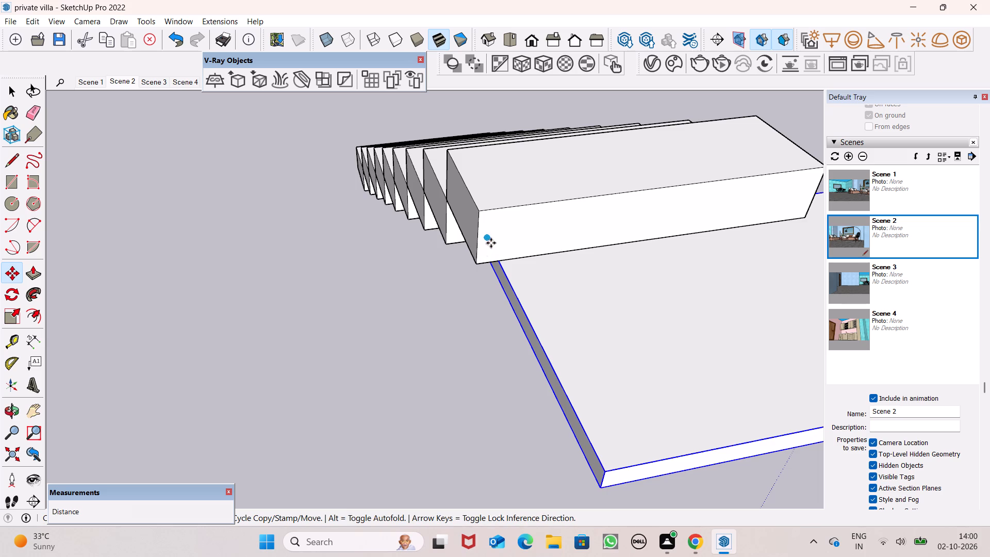
{"action": "left_click_drag", "start_coordinate": [487, 240], "coordinate": [463, 217]}
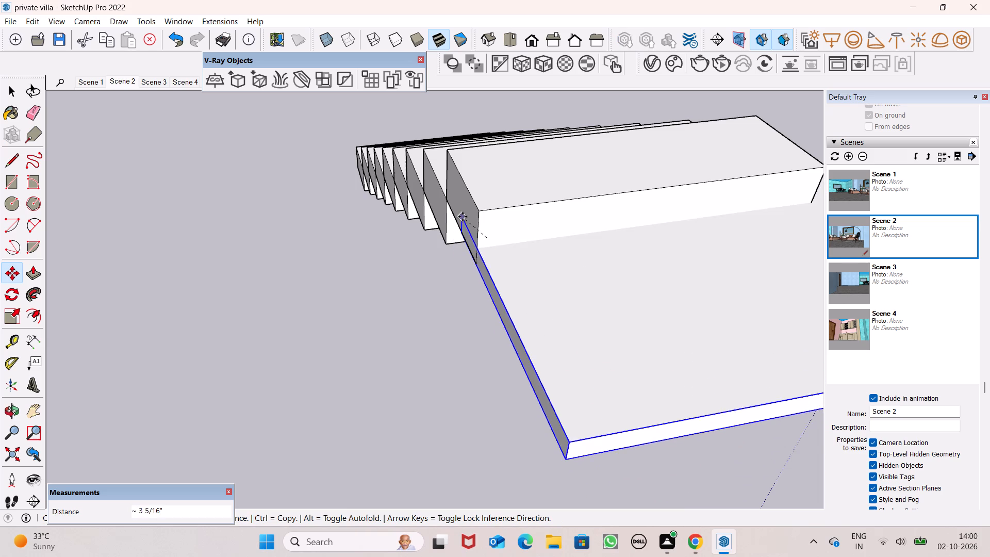
{"action": "left_click_drag", "start_coordinate": [463, 217], "coordinate": [464, 217]}
{"action": "left_click_drag", "start_coordinate": [464, 216], "coordinate": [478, 210]}
Explode the landing slab group into loose geometry.
{"action": "scroll", "coordinate": [487, 211], "scroll_direction": "down", "scroll_amount": 18}
{"action": "middle_click_drag", "start_coordinate": [616, 299], "coordinate": [415, 323]}
{"action": "scroll", "coordinate": [419, 293], "scroll_direction": "up", "scroll_amount": 2}
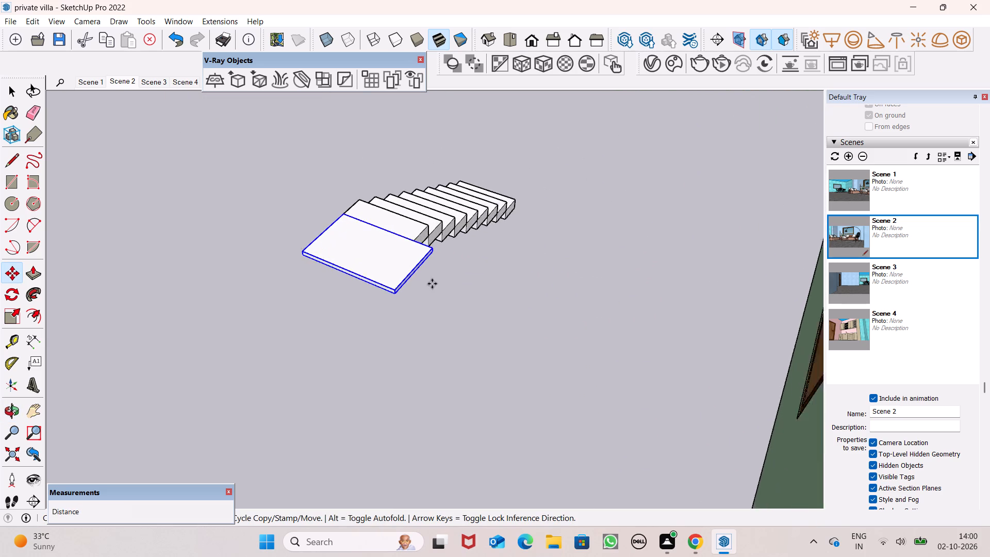
{"action": "scroll", "coordinate": [432, 284], "scroll_direction": "up", "scroll_amount": 5}
{"action": "key", "text": "space"}
{"action": "left_click", "coordinate": [454, 270]}
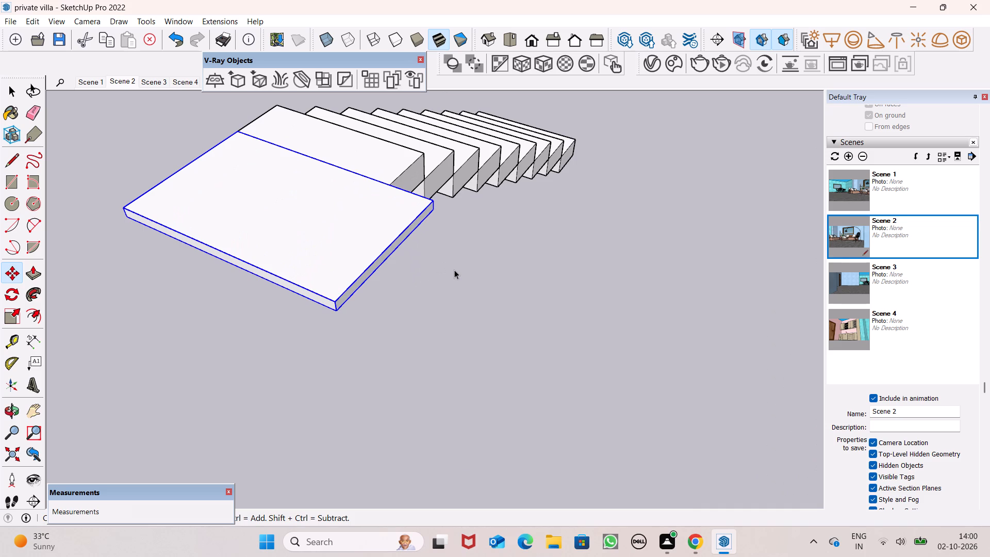
{"action": "left_click", "coordinate": [386, 244]}
{"action": "right_click", "coordinate": [391, 244]}
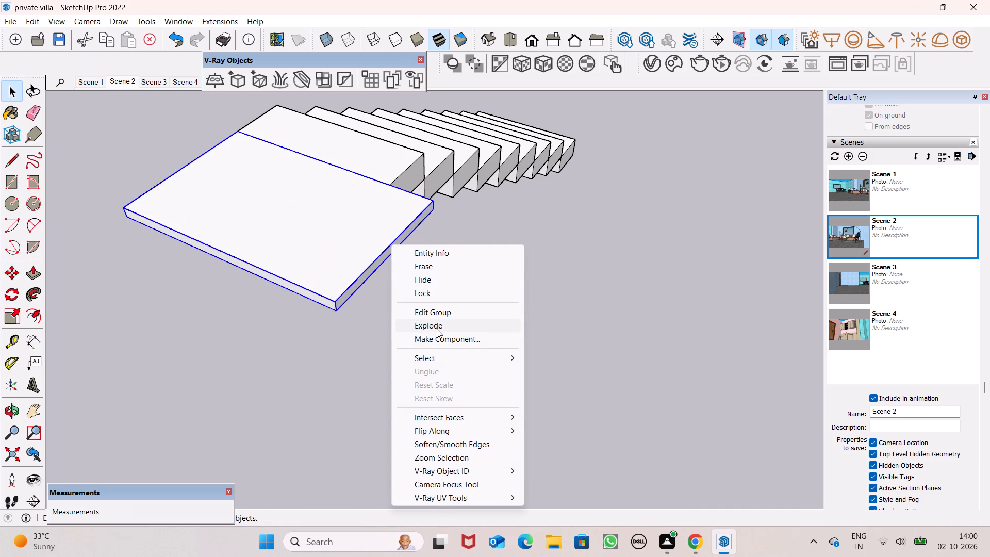
{"action": "left_click", "coordinate": [445, 324]}
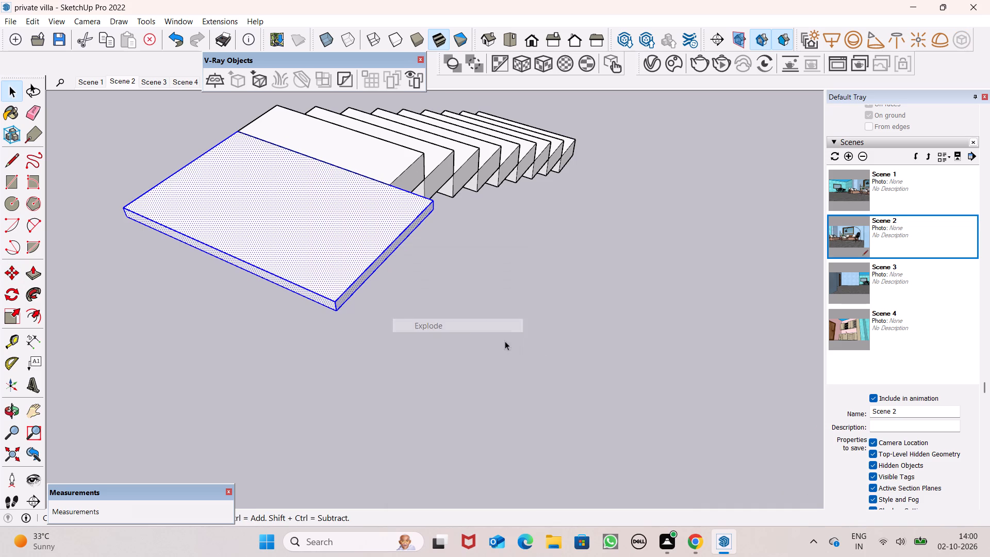
{"action": "left_click", "coordinate": [567, 332]}
Push the slab's long outer side face about 9" inward towards the top step with Push/Pull.
{"action": "scroll", "coordinate": [490, 299], "scroll_direction": "down", "scroll_amount": 4}
{"action": "middle_click_drag", "start_coordinate": [439, 324], "coordinate": [503, 303]}
{"action": "scroll", "coordinate": [440, 324], "scroll_direction": "down", "scroll_amount": 1}
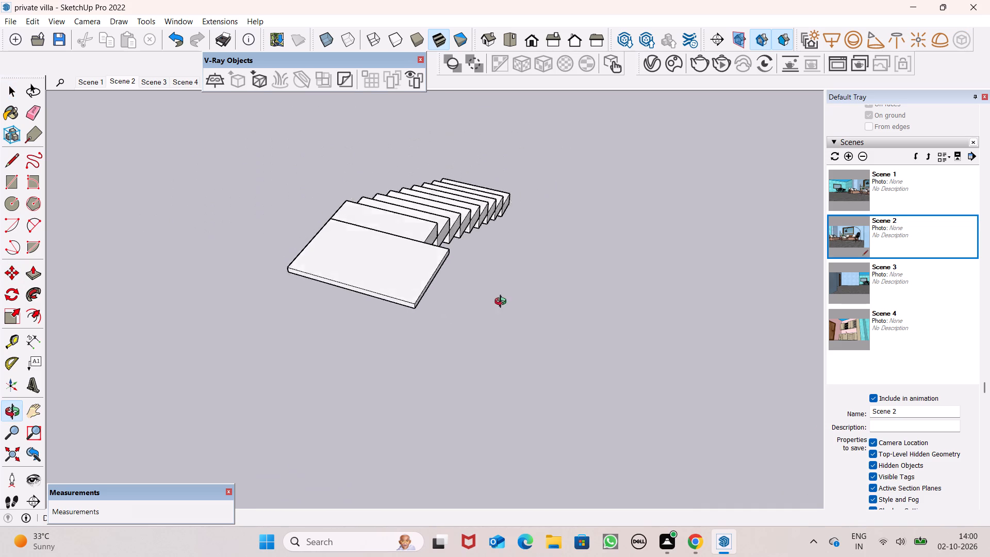
{"action": "middle_click_drag", "start_coordinate": [503, 303], "coordinate": [523, 288]}
{"action": "left_click", "coordinate": [34, 271]}
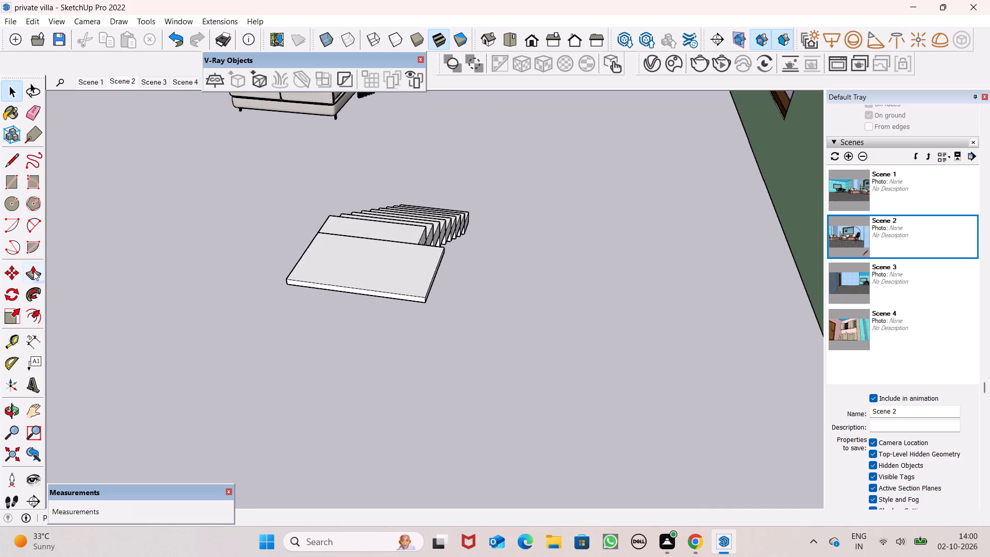
{"action": "scroll", "coordinate": [338, 286], "scroll_direction": "up", "scroll_amount": 6}
{"action": "scroll", "coordinate": [402, 296], "scroll_direction": "up", "scroll_amount": 4}
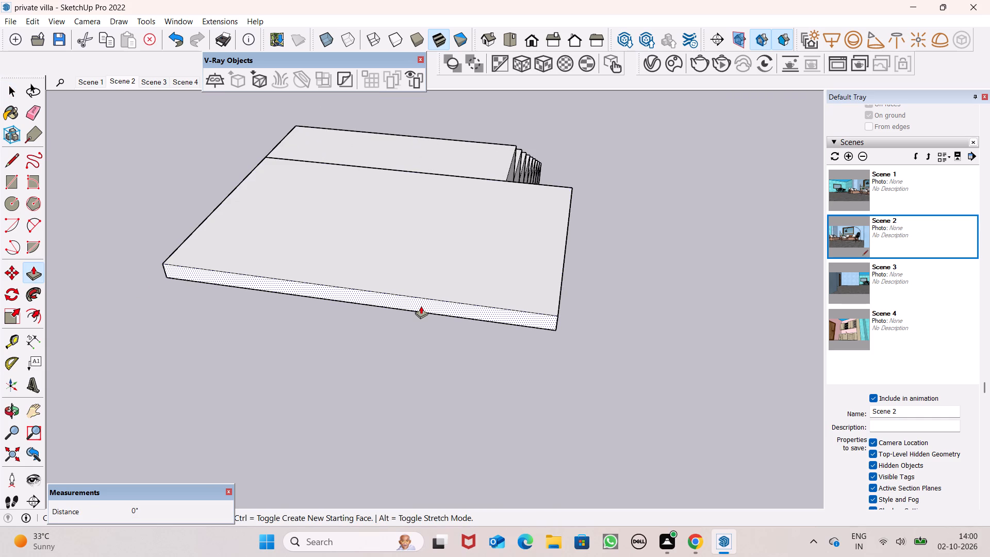
{"action": "left_click_drag", "start_coordinate": [421, 306], "coordinate": [461, 265]}
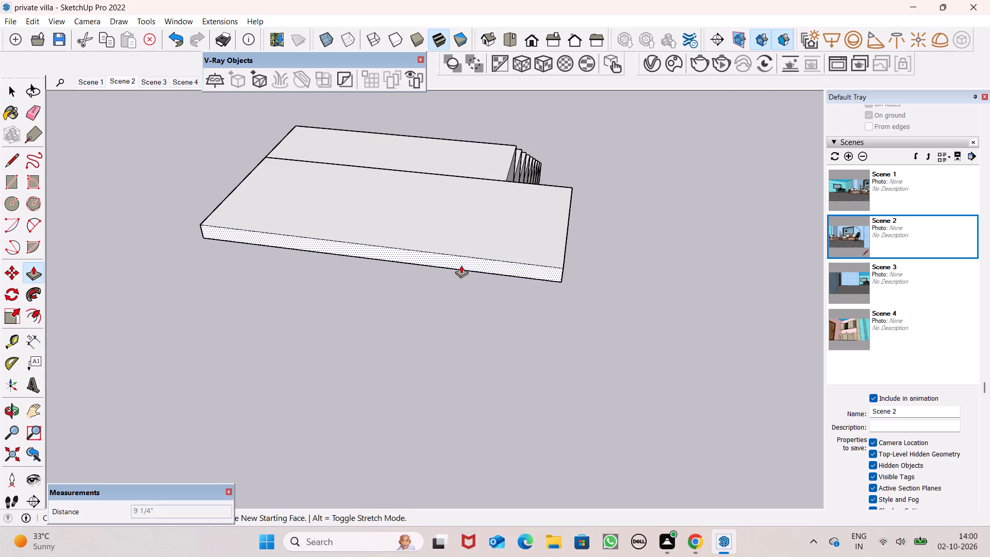
{"action": "left_click_drag", "start_coordinate": [461, 265], "coordinate": [461, 267]}
Pull the slab's short end face outward about 2' 1" so the landing extends beyond the width of the steps.
{"action": "scroll", "coordinate": [578, 223], "scroll_direction": "down", "scroll_amount": 7}
{"action": "middle_click_drag", "start_coordinate": [585, 284], "coordinate": [471, 326]}
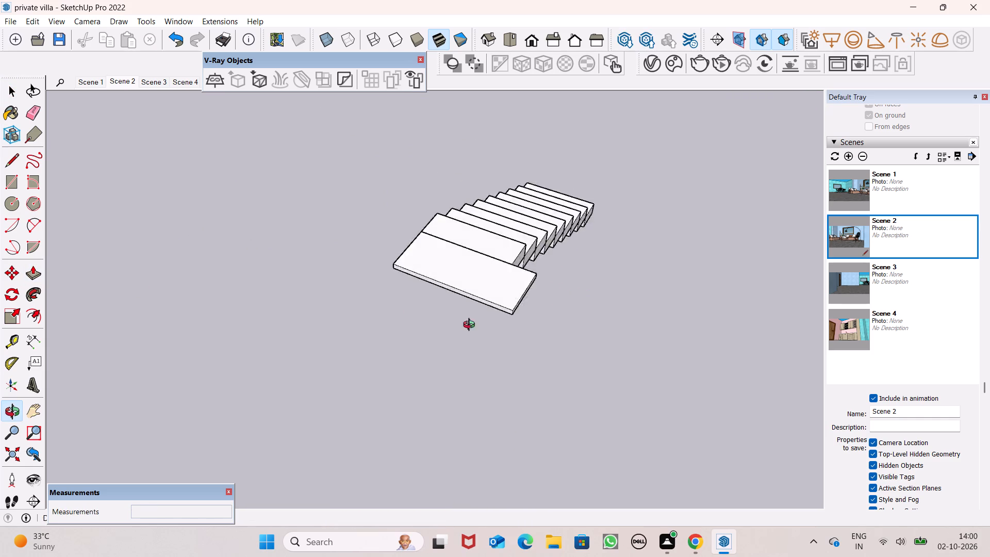
{"action": "middle_click_drag", "start_coordinate": [471, 326], "coordinate": [279, 269]}
{"action": "scroll", "coordinate": [368, 237], "scroll_direction": "up", "scroll_amount": 5}
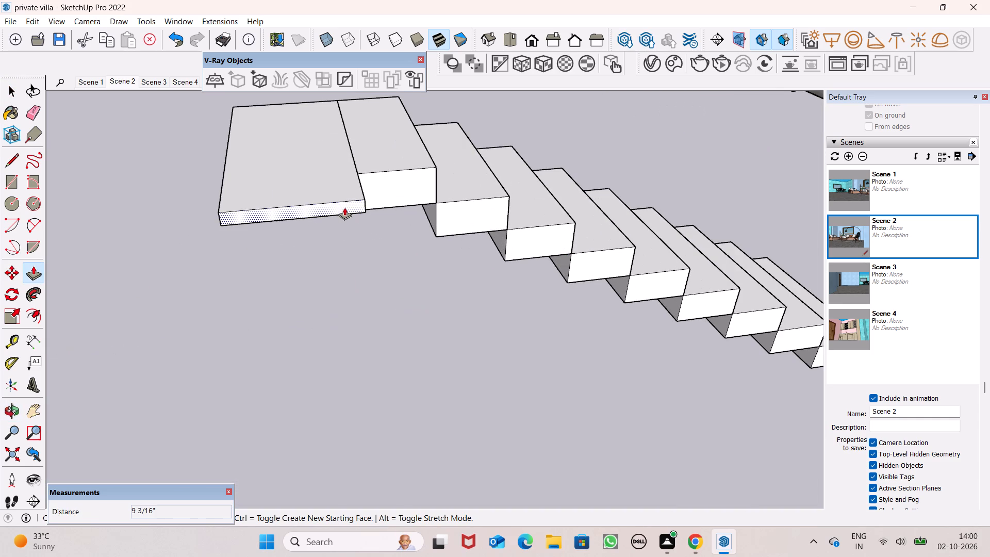
{"action": "left_click_drag", "start_coordinate": [344, 207], "coordinate": [356, 309]}
{"action": "scroll", "coordinate": [544, 186], "scroll_direction": "down", "scroll_amount": 8}
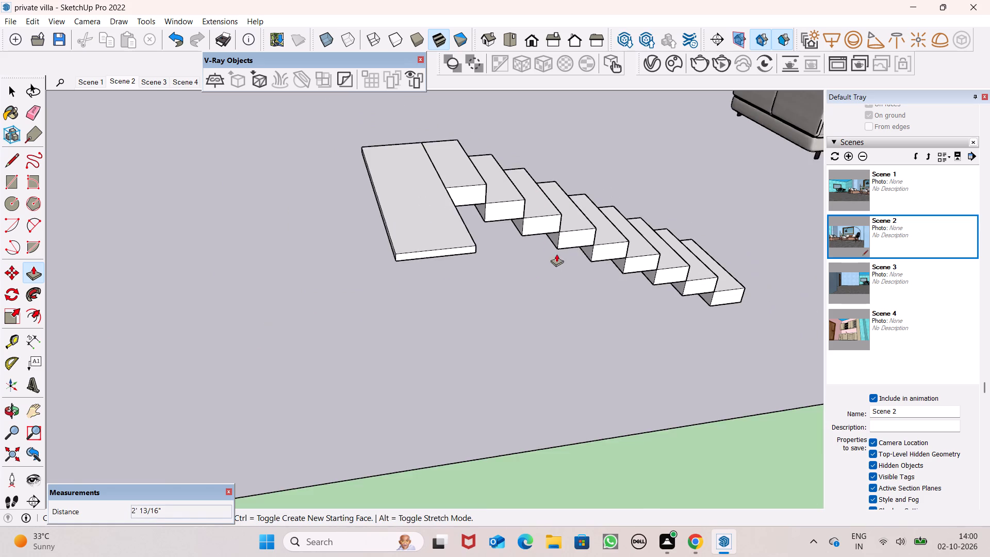
Push the extended short end face of the landing slab back in by about 1 1/8".
{"action": "middle_click_drag", "start_coordinate": [557, 255], "coordinate": [765, 314]}
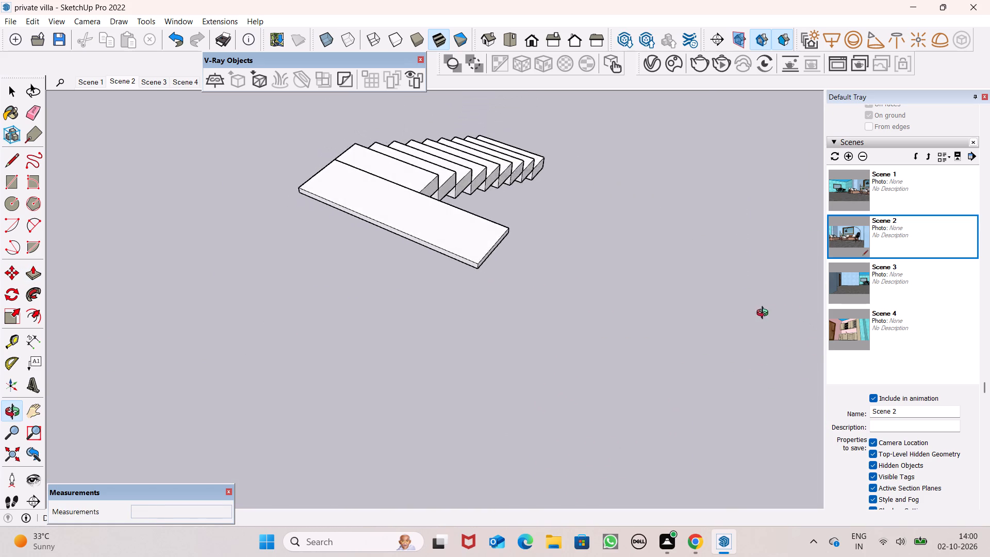
{"action": "middle_click_drag", "start_coordinate": [765, 314], "coordinate": [712, 309]}
{"action": "scroll", "coordinate": [544, 248], "scroll_direction": "up", "scroll_amount": 4}
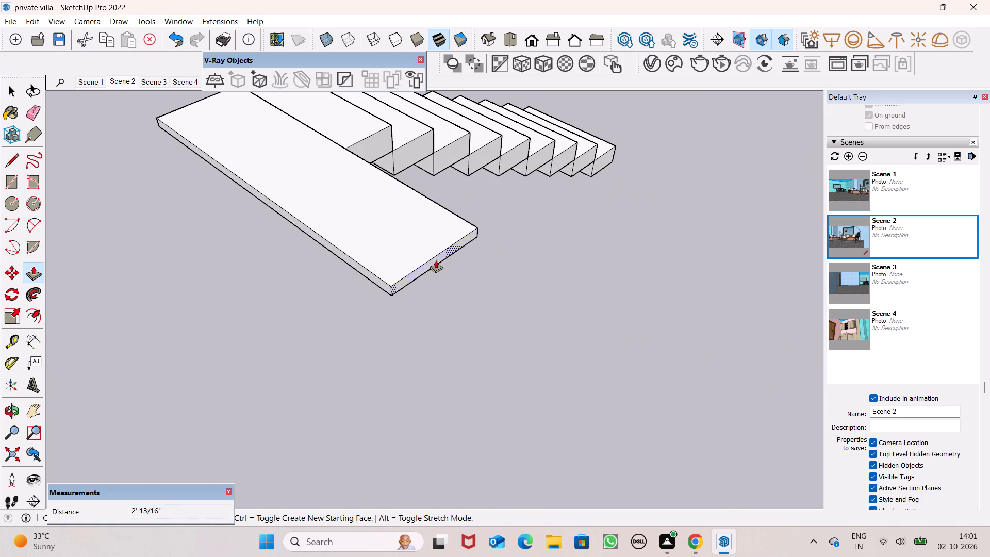
{"action": "left_click_drag", "start_coordinate": [436, 260], "coordinate": [431, 260]}
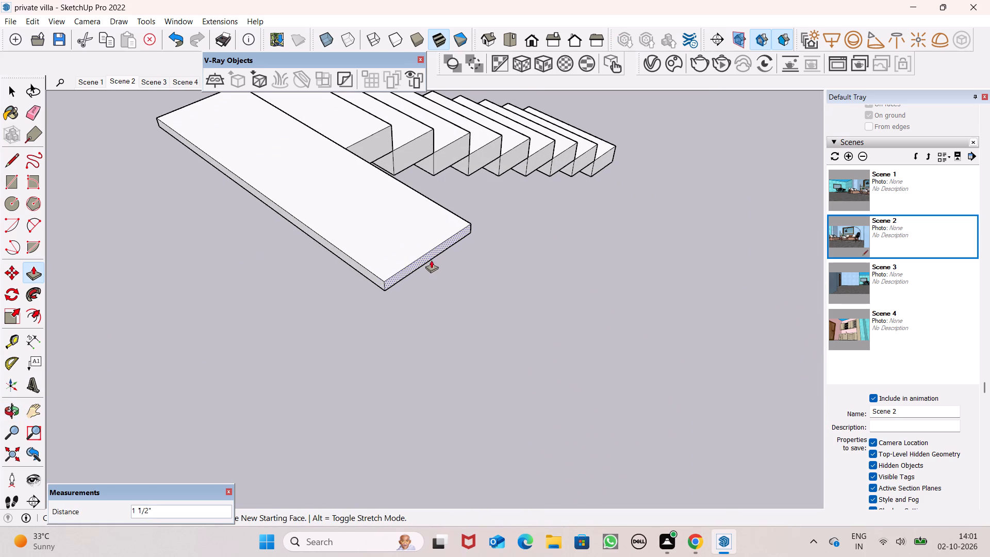
{"action": "left_click_drag", "start_coordinate": [431, 260], "coordinate": [428, 260]}
Pull the landing slab's long outer side face slightly outward to deepen the landing.
{"action": "scroll", "coordinate": [521, 216], "scroll_direction": "down", "scroll_amount": 4}
{"action": "middle_click_drag", "start_coordinate": [553, 245], "coordinate": [690, 287]}
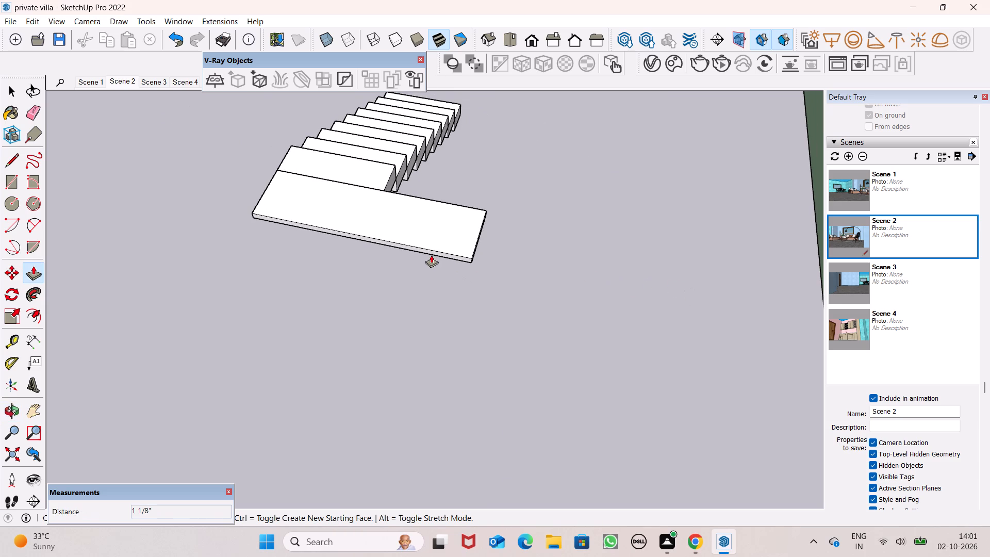
{"action": "left_click_drag", "start_coordinate": [433, 253], "coordinate": [429, 262]}
{"action": "key", "text": "space"}
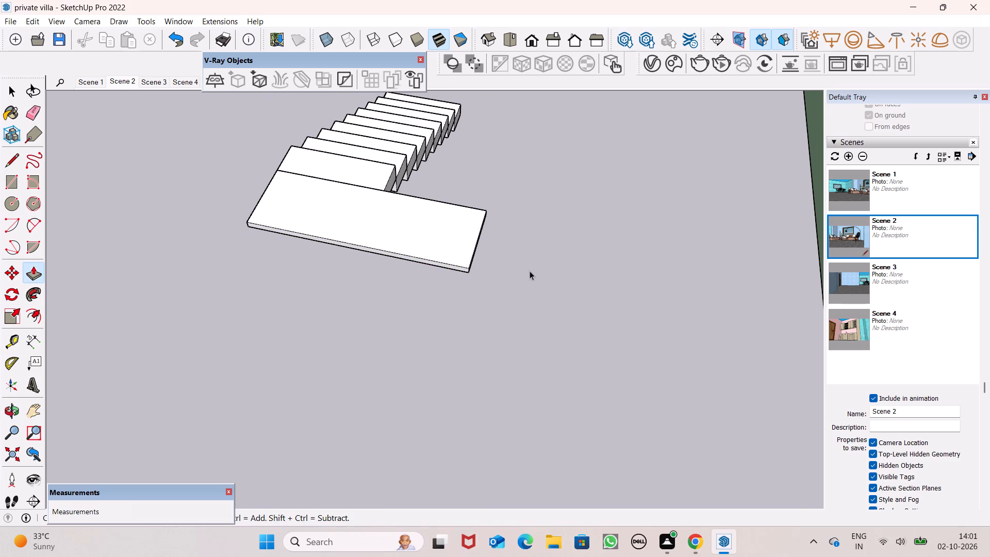
Copy the flight of steps about 10' 4" sideways, away from the villa, with the Move tool.
{"action": "scroll", "coordinate": [538, 267], "scroll_direction": "down", "scroll_amount": 6}
{"action": "middle_click_drag", "start_coordinate": [541, 268], "coordinate": [433, 271]}
{"action": "scroll", "coordinate": [464, 271], "scroll_direction": "down", "scroll_amount": 1}
{"action": "left_click", "coordinate": [472, 201]}
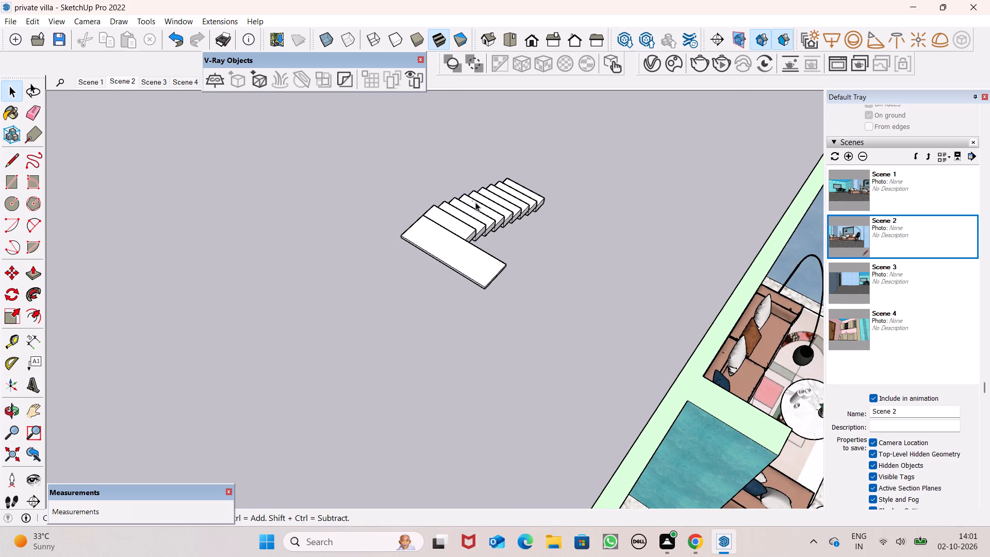
{"action": "key", "text": "m"}
{"action": "key", "text": "Return"}
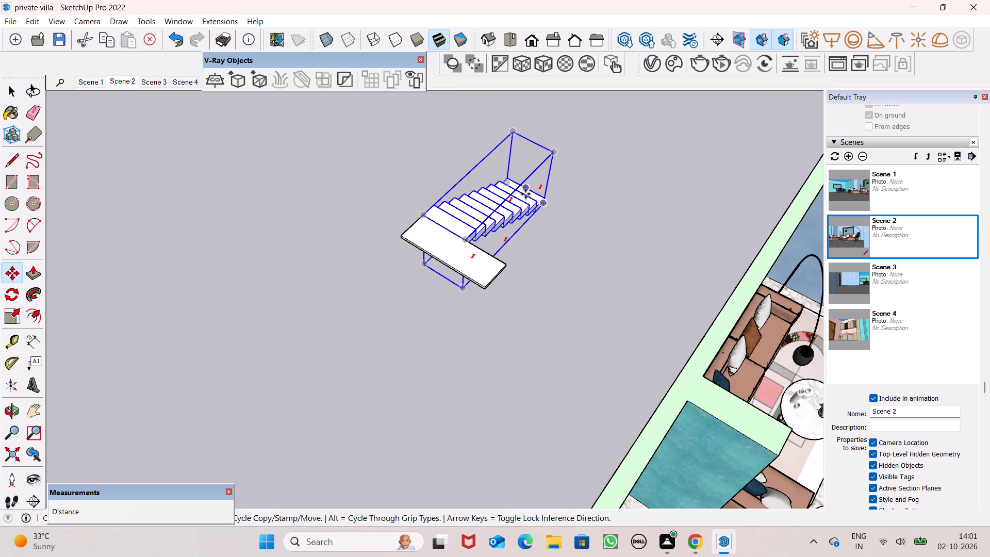
{"action": "left_click_drag", "start_coordinate": [550, 156], "coordinate": [405, 140]}
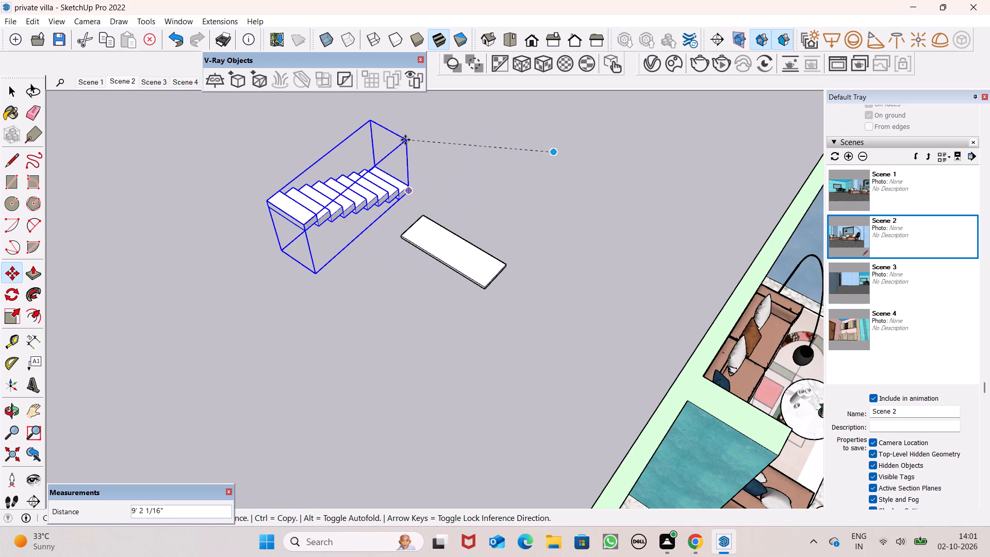
{"action": "left_click_drag", "start_coordinate": [405, 140], "coordinate": [385, 149]}
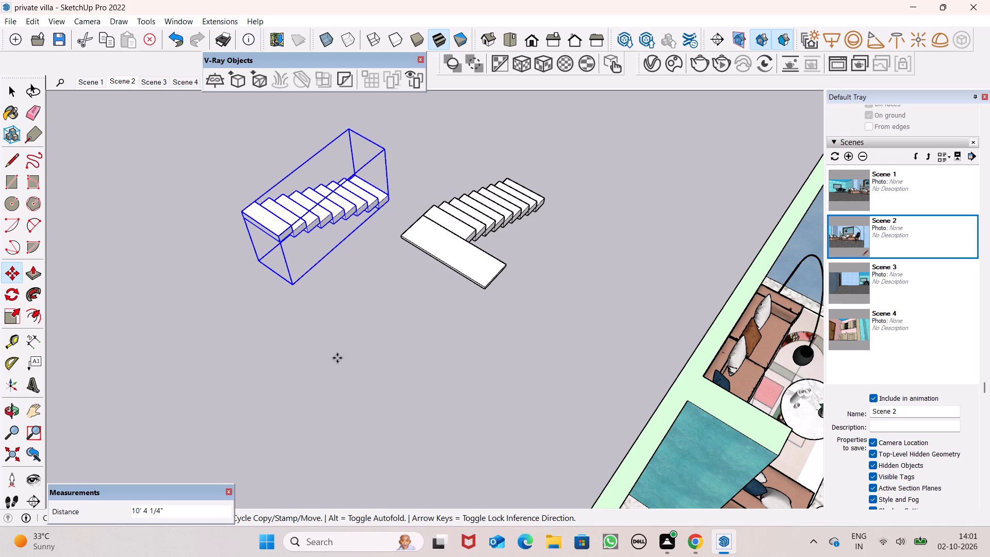
Move the copied flight of steps slightly back toward the original flight.
{"action": "left_click", "coordinate": [372, 331]}
{"action": "left_click", "coordinate": [377, 313]}
{"action": "key", "text": "space"}
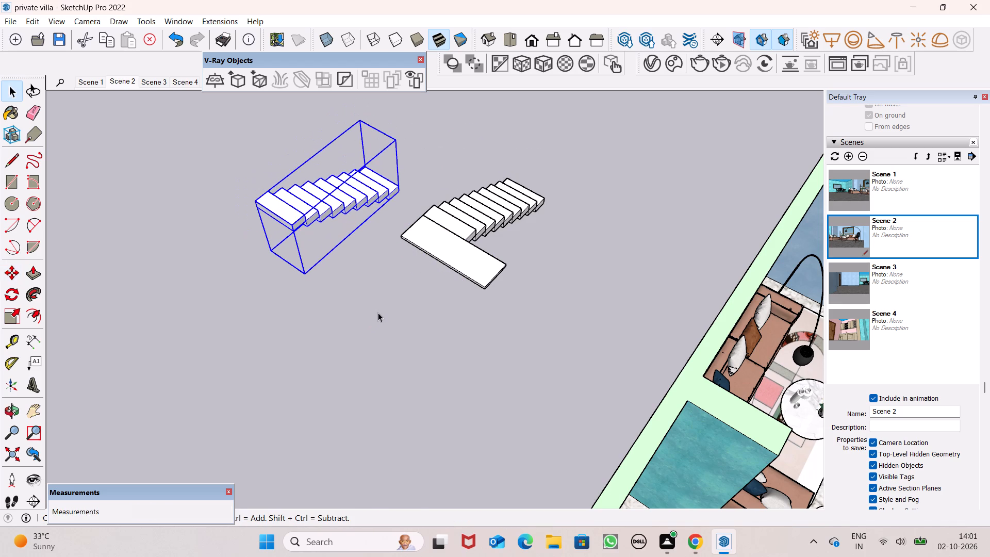
Rotate the copied flight of steps 180° horizontally about its lower front corner.
{"action": "scroll", "coordinate": [364, 248], "scroll_direction": "down", "scroll_amount": 2}
{"action": "middle_click_drag", "start_coordinate": [357, 280], "coordinate": [393, 233]}
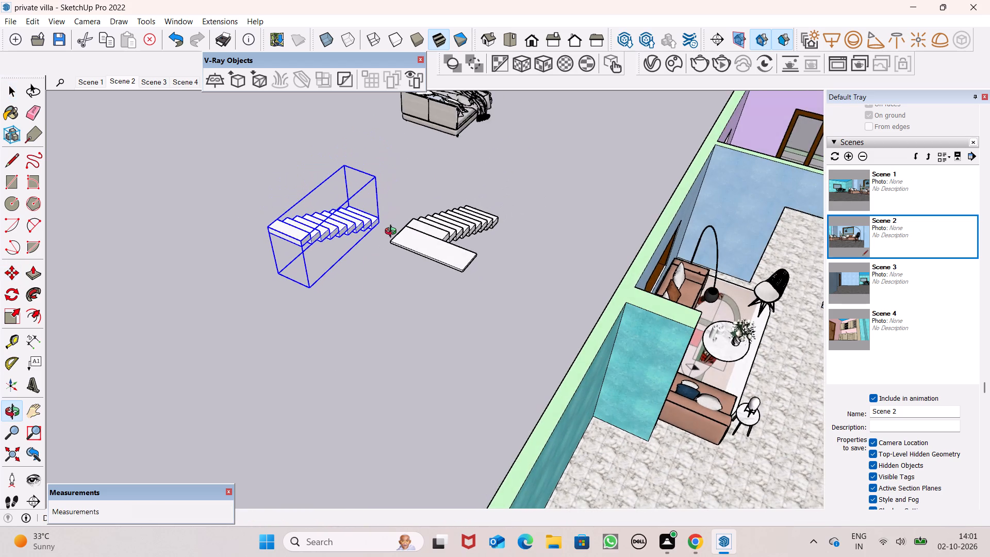
{"action": "middle_click_drag", "start_coordinate": [393, 233], "coordinate": [403, 193]}
{"action": "scroll", "coordinate": [339, 185], "scroll_direction": "up", "scroll_amount": 3}
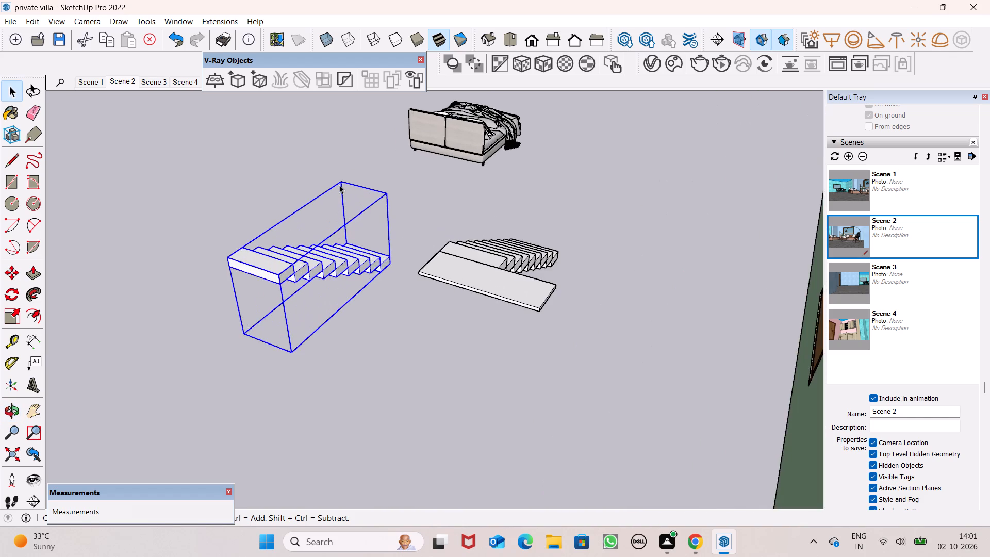
{"action": "scroll", "coordinate": [341, 194], "scroll_direction": "down", "scroll_amount": 2}
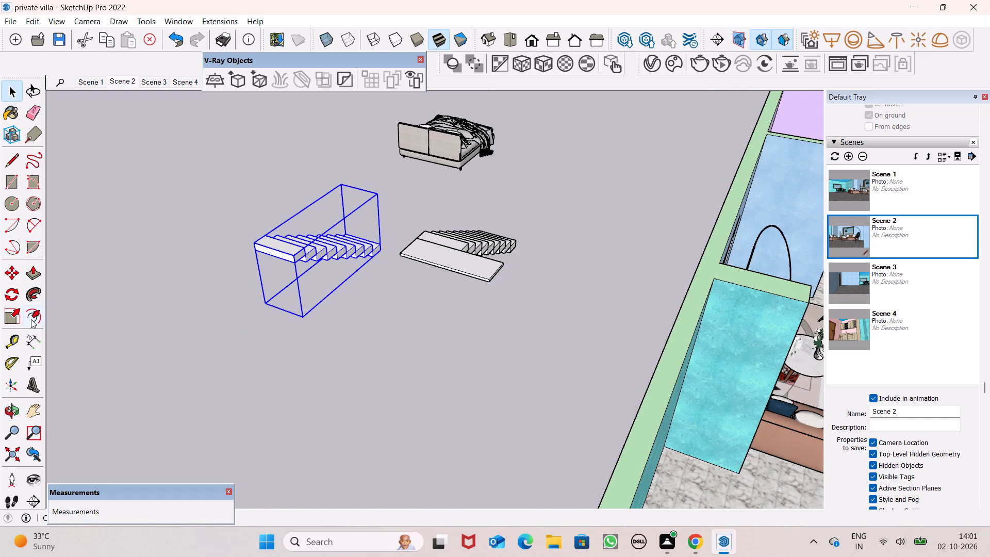
{"action": "left_click", "coordinate": [9, 297]}
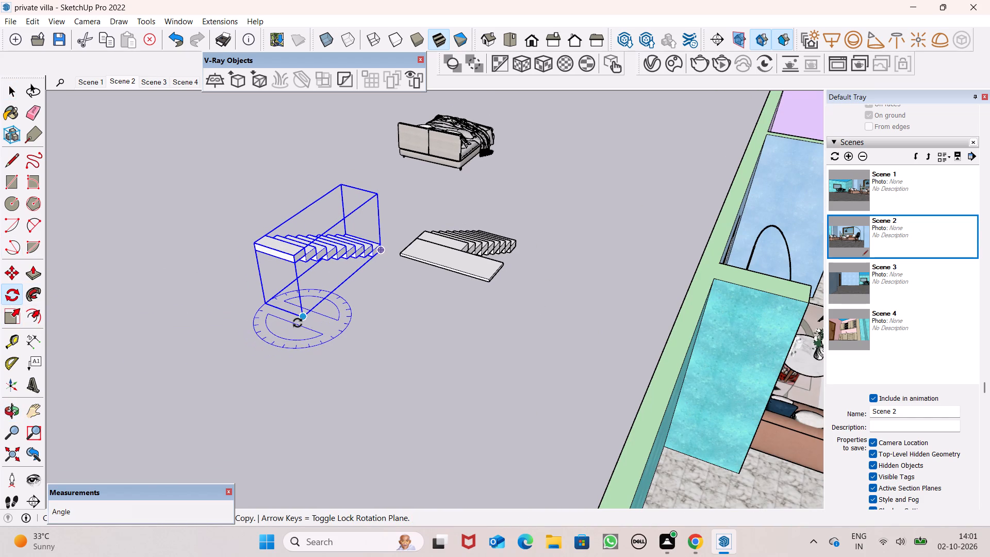
{"action": "left_click", "coordinate": [299, 323]}
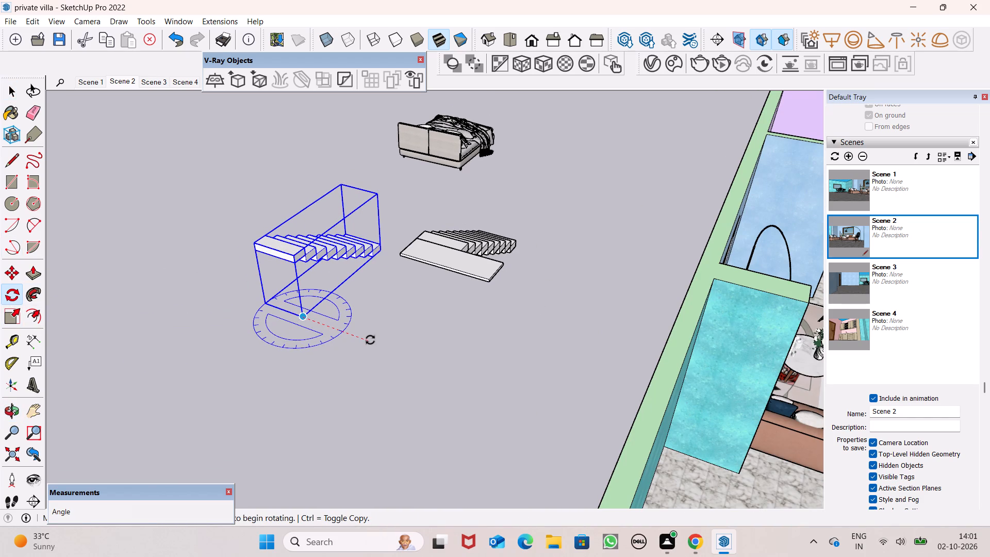
{"action": "left_click", "coordinate": [370, 340]}
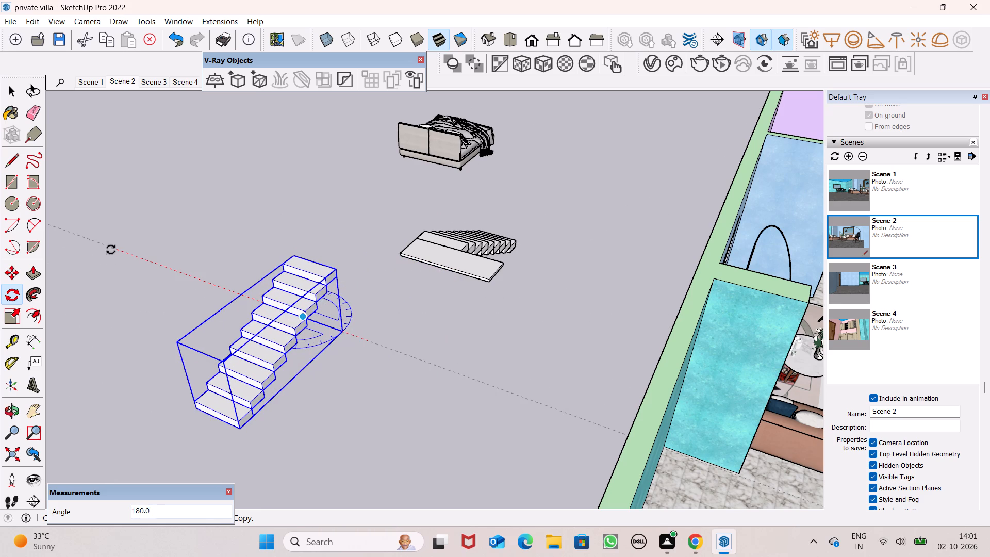
{"action": "left_click", "coordinate": [111, 250]}
{"action": "key", "text": "space"}
{"action": "key", "text": "space"}
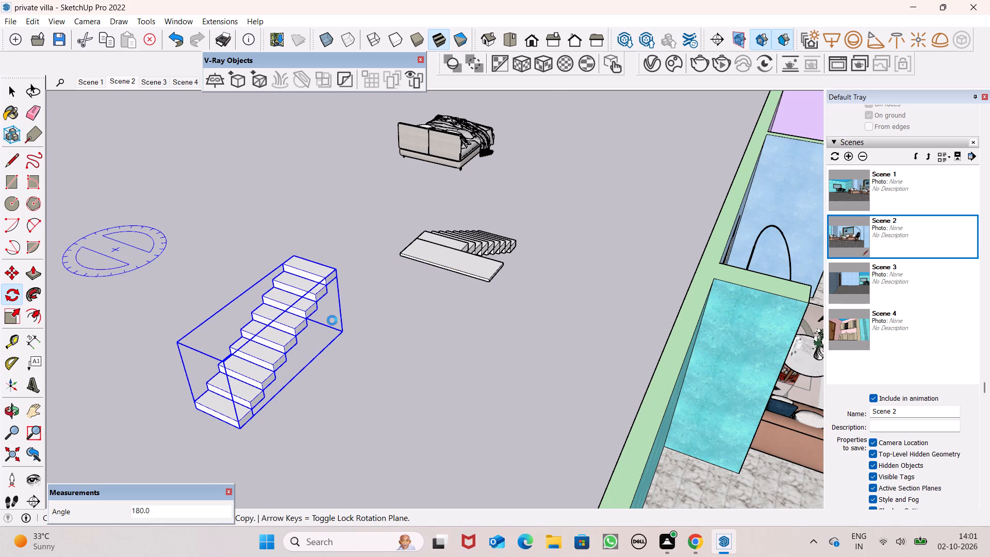
{"action": "left_click", "coordinate": [410, 421]}
{"action": "left_click", "coordinate": [355, 392]}
{"action": "key", "text": "space"}
{"action": "scroll", "coordinate": [460, 338], "scroll_direction": "down", "scroll_amount": 1}
{"action": "left_click", "coordinate": [461, 338]}
{"action": "scroll", "coordinate": [570, 276], "scroll_direction": "up", "scroll_amount": 2}
{"action": "left_click", "coordinate": [238, 361]}
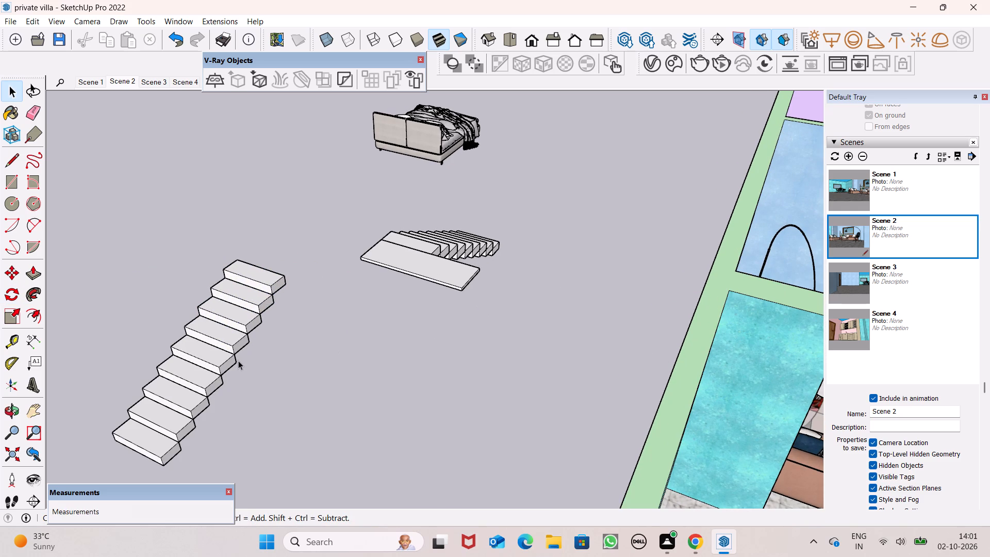
Move the rotated flight by its lowest corner across to the villa side of the landing.
{"action": "left_click", "coordinate": [205, 372]}
{"action": "key", "text": "m"}
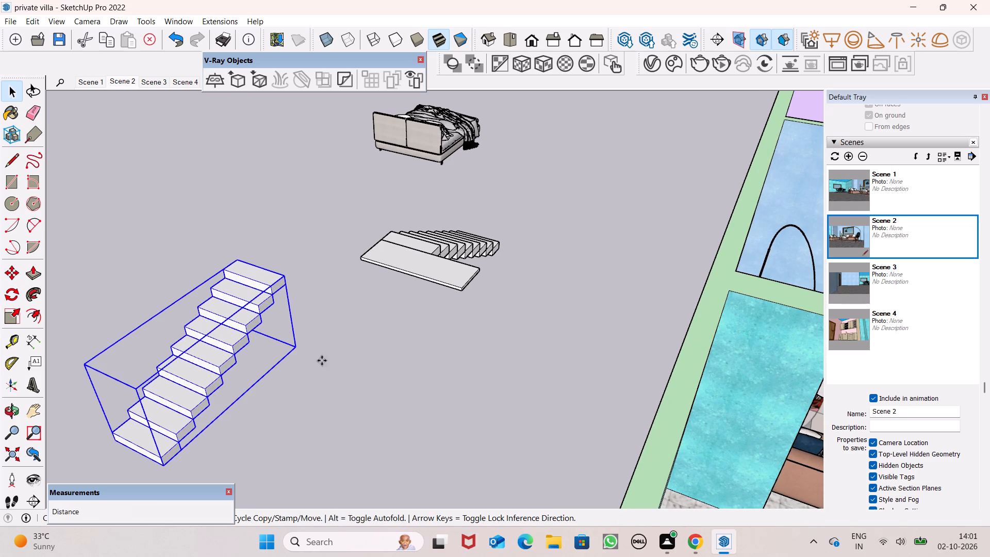
{"action": "key", "text": "Return"}
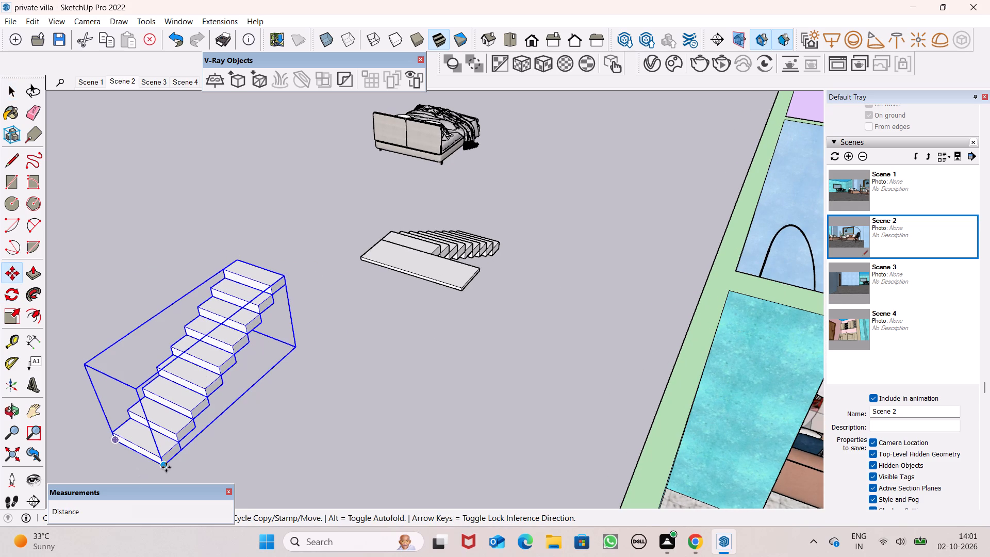
{"action": "left_click_drag", "start_coordinate": [165, 467], "coordinate": [489, 283]}
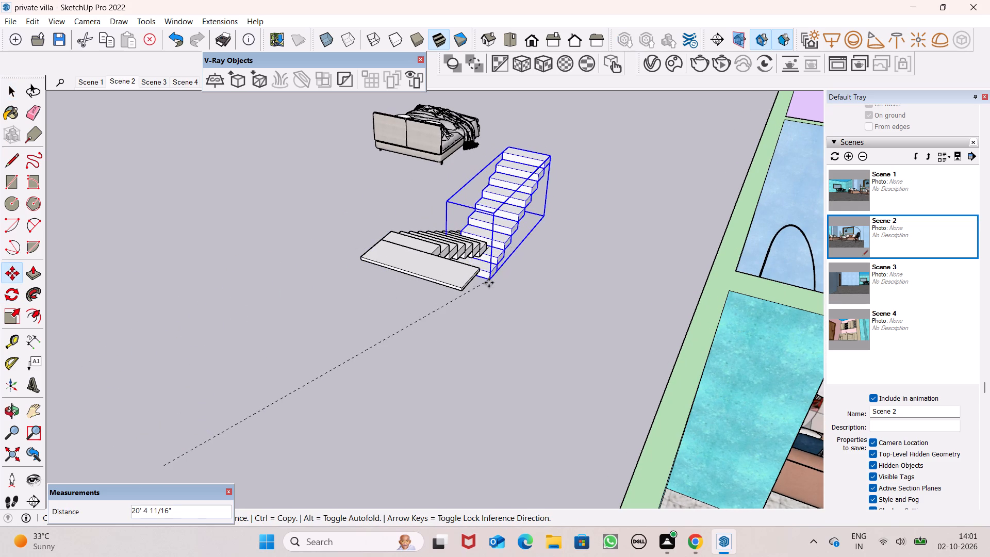
{"action": "left_click_drag", "start_coordinate": [489, 283], "coordinate": [572, 296]}
Move the second flight so its bottom step meets the landing's inner edge at the first flight's corner.
{"action": "scroll", "coordinate": [495, 296], "scroll_direction": "up", "scroll_amount": 3}
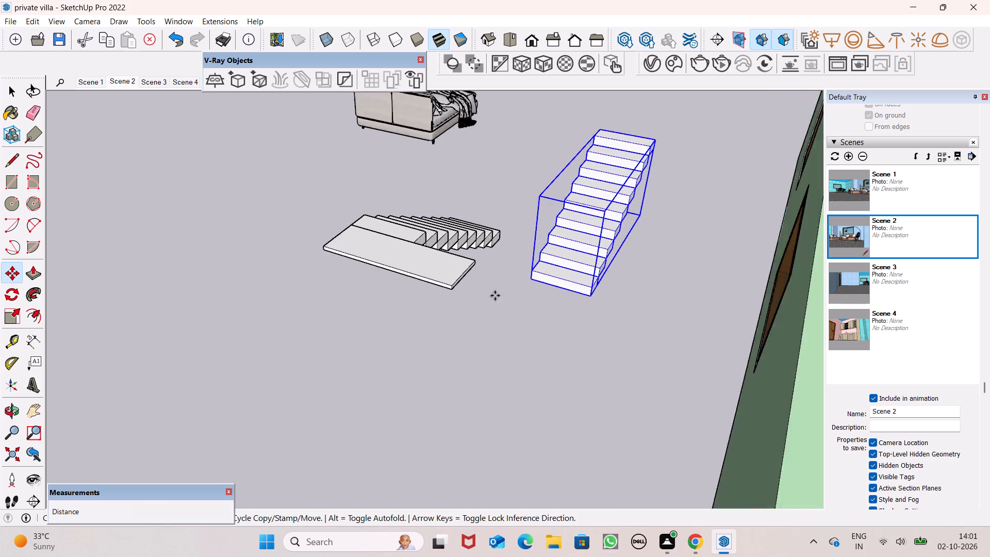
{"action": "scroll", "coordinate": [495, 296], "scroll_direction": "up", "scroll_amount": 3}
{"action": "scroll", "coordinate": [481, 302], "scroll_direction": "down", "scroll_amount": 5}
{"action": "middle_click_drag", "start_coordinate": [488, 327], "coordinate": [606, 384]}
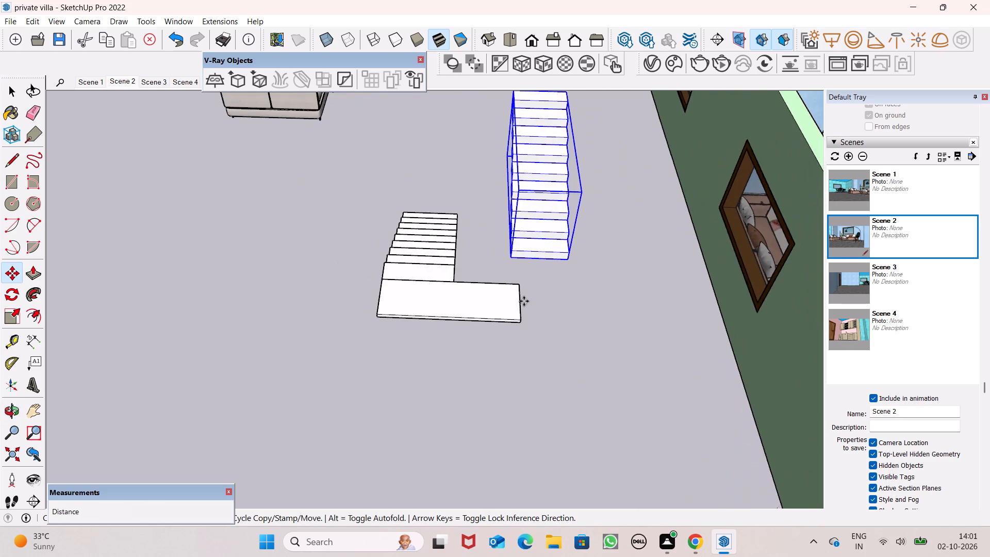
{"action": "scroll", "coordinate": [524, 300], "scroll_direction": "up", "scroll_amount": 6}
{"action": "left_click_drag", "start_coordinate": [502, 231], "coordinate": [418, 264]}
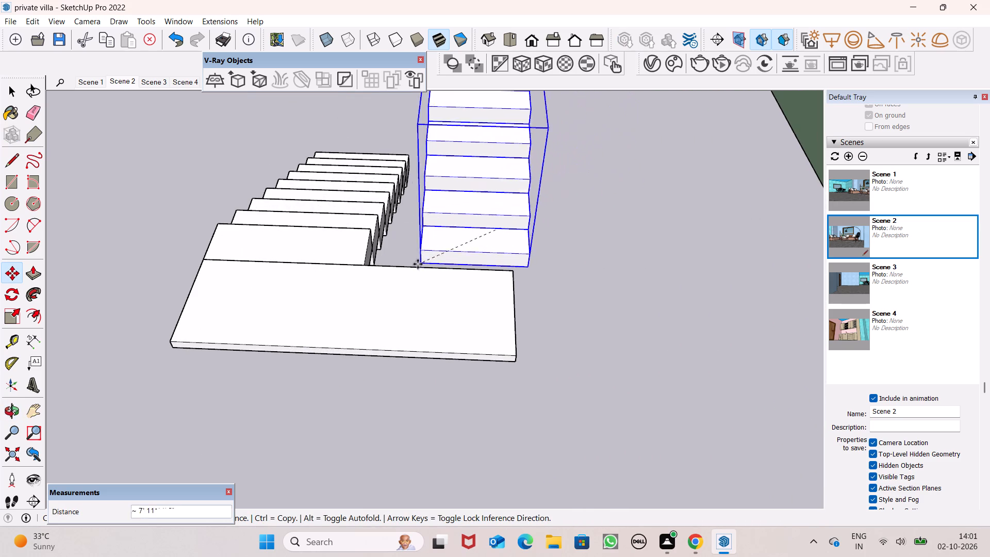
{"action": "left_click_drag", "start_coordinate": [418, 264], "coordinate": [368, 266]}
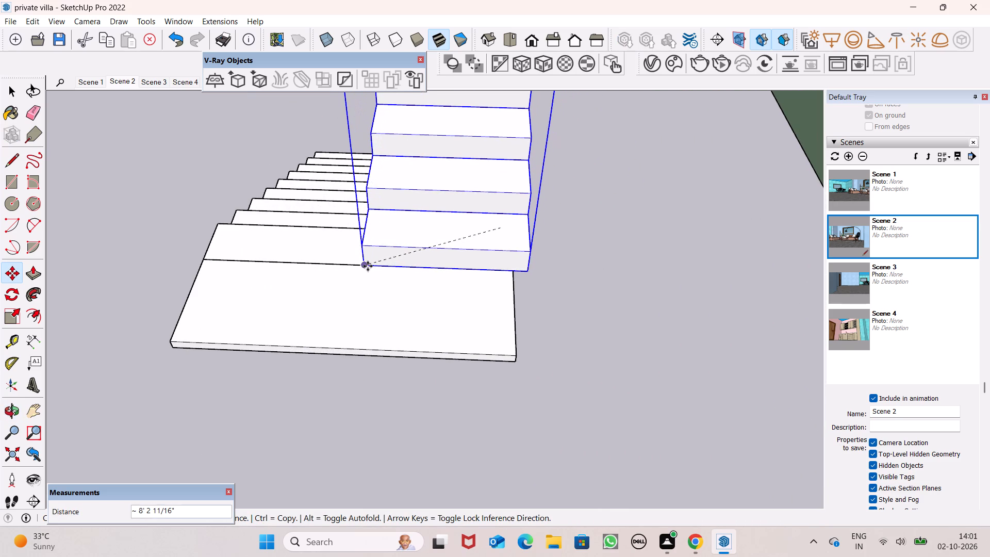
{"action": "left_click_drag", "start_coordinate": [368, 266], "coordinate": [367, 266]}
Shift the second flight sideways toward the villa, away from the first flight.
{"action": "scroll", "coordinate": [554, 282], "scroll_direction": "down", "scroll_amount": 4}
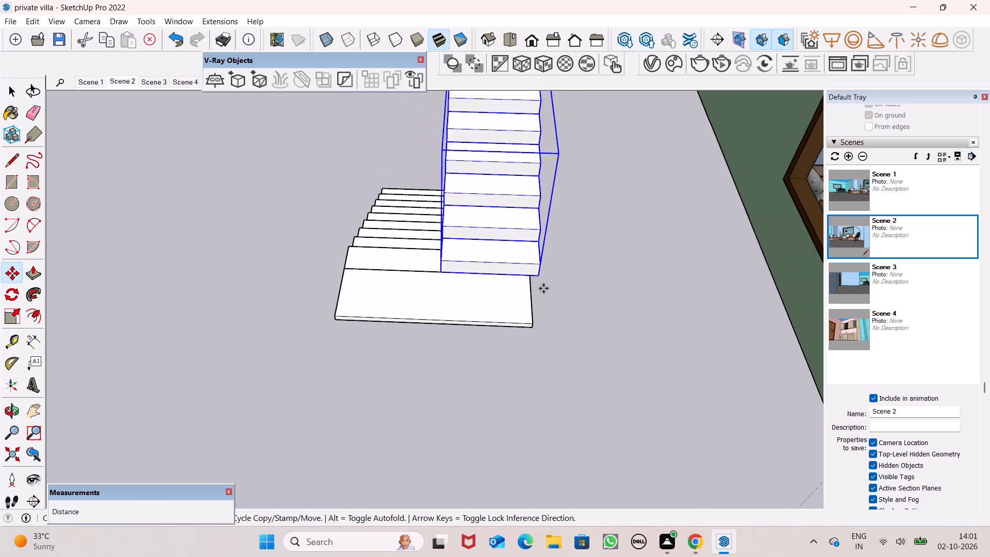
{"action": "middle_click_drag", "start_coordinate": [507, 308], "coordinate": [432, 254]}
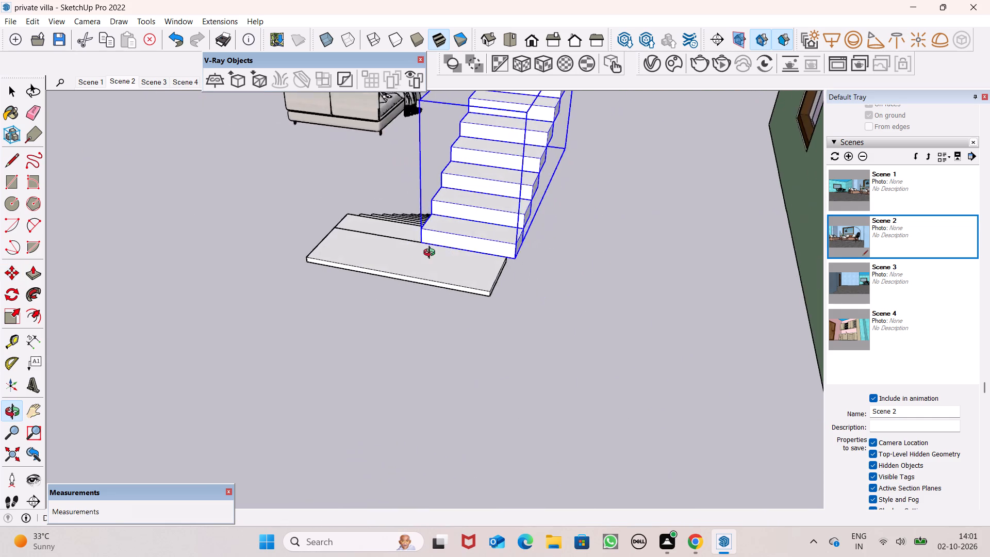
{"action": "middle_click_drag", "start_coordinate": [432, 254], "coordinate": [340, 251]}
{"action": "scroll", "coordinate": [467, 265], "scroll_direction": "up", "scroll_amount": 4}
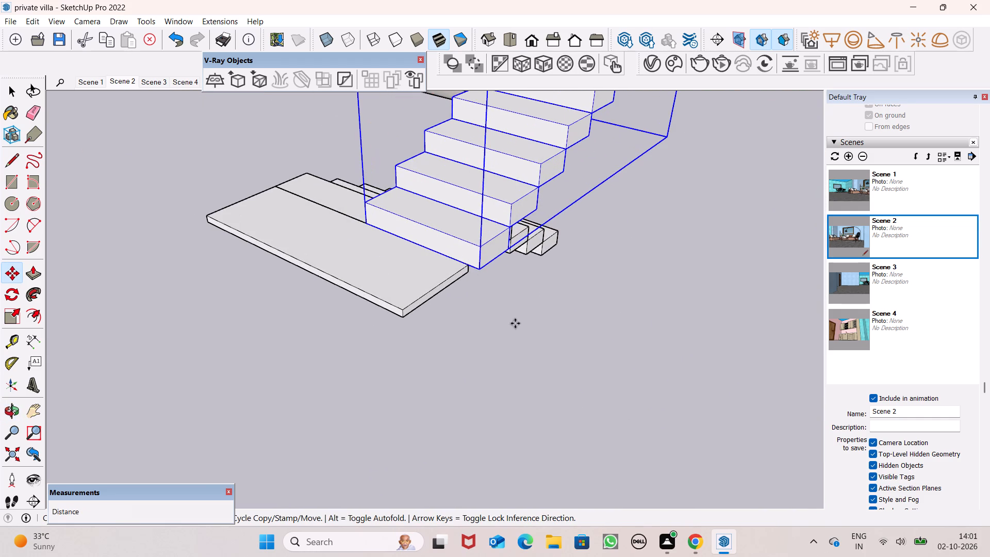
{"action": "left_click", "coordinate": [499, 310]}
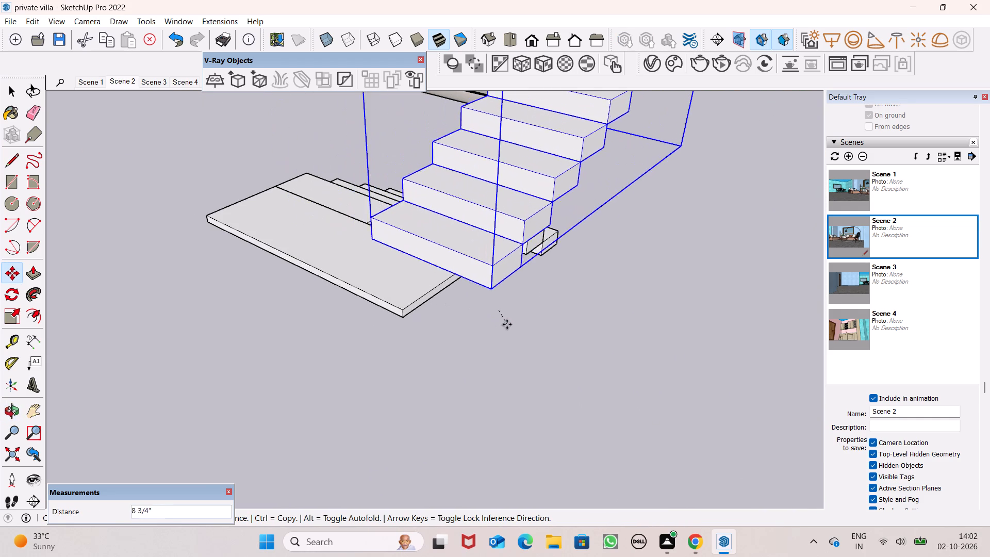
{"action": "left_click", "coordinate": [524, 327]}
Move the second flight about 9" back along the landing's inner edge, leaving a narrow gap beside the first flight.
{"action": "middle_click_drag", "start_coordinate": [440, 296], "coordinate": [790, 336]}
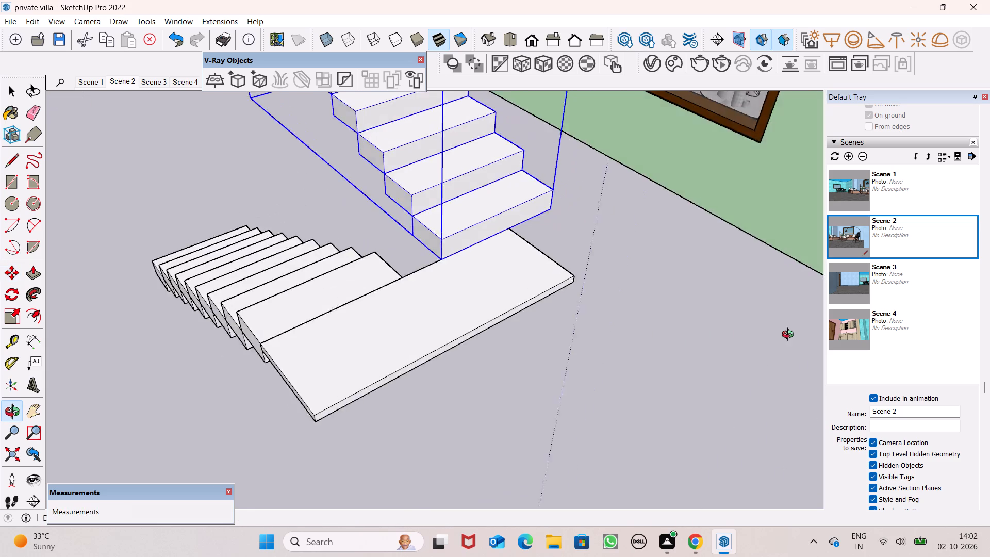
{"action": "middle_click_drag", "start_coordinate": [790, 336], "coordinate": [848, 329]}
{"action": "scroll", "coordinate": [541, 265], "scroll_direction": "up", "scroll_amount": 6}
{"action": "left_click_drag", "start_coordinate": [417, 249], "coordinate": [364, 284]}
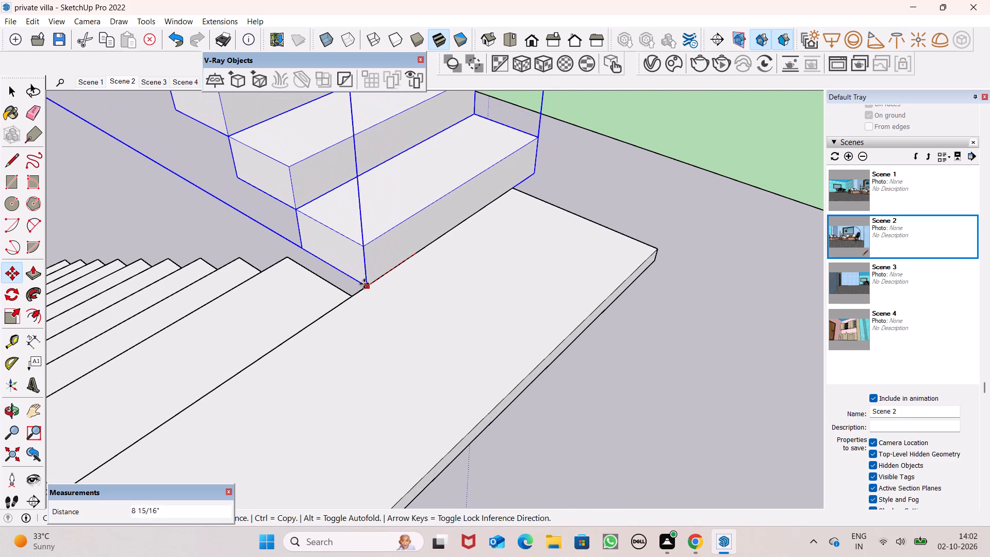
{"action": "left_click_drag", "start_coordinate": [364, 284], "coordinate": [363, 284]}
{"action": "key", "text": "space"}
{"action": "left_click", "coordinate": [626, 321]}
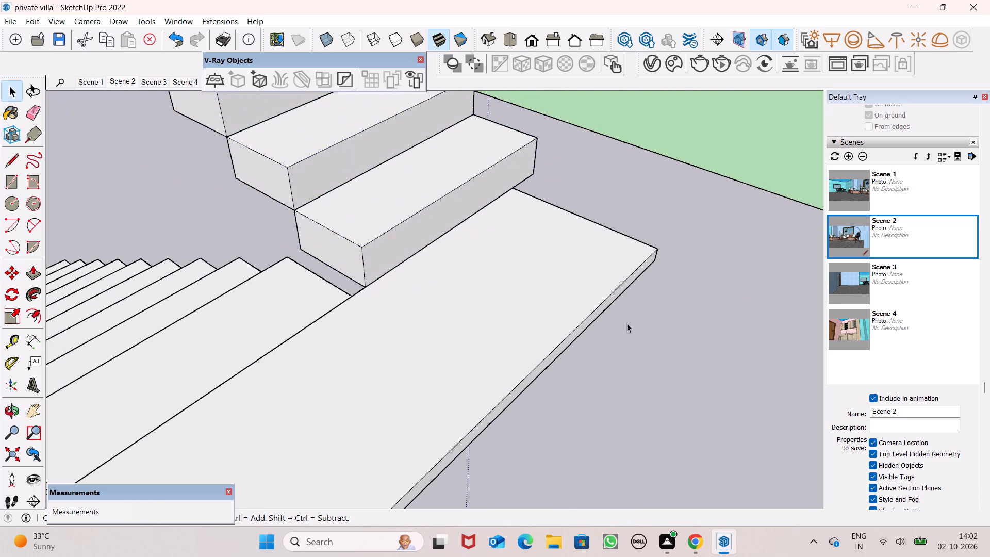
Pull the landing slab's short end face outward to line up with the outer side of the second flight.
{"action": "scroll", "coordinate": [627, 305], "scroll_direction": "down", "scroll_amount": 3}
{"action": "scroll", "coordinate": [593, 281], "scroll_direction": "down", "scroll_amount": 4}
{"action": "middle_click_drag", "start_coordinate": [606, 304], "coordinate": [476, 321]}
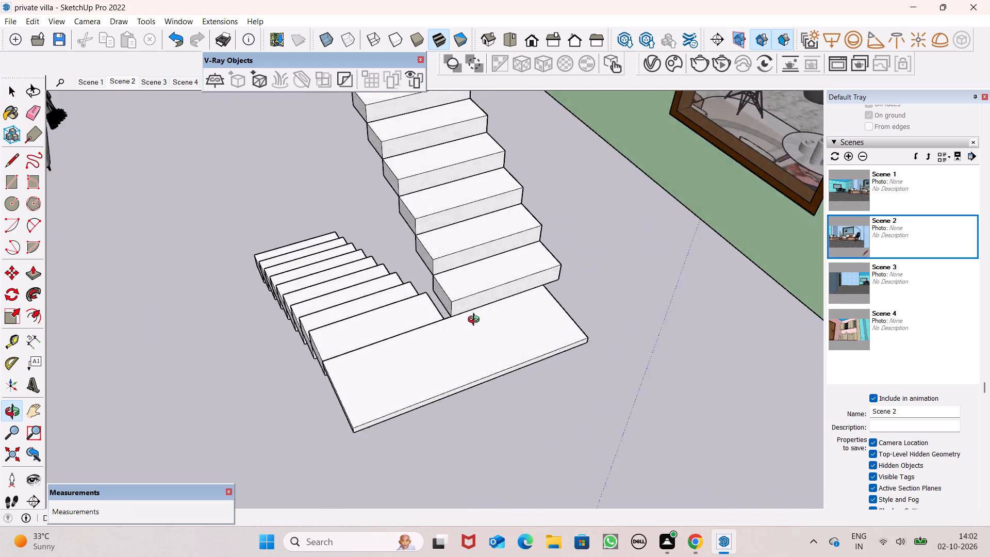
{"action": "middle_click_drag", "start_coordinate": [476, 321], "coordinate": [353, 265]}
{"action": "scroll", "coordinate": [509, 331], "scroll_direction": "up", "scroll_amount": 2}
{"action": "middle_click_drag", "start_coordinate": [510, 325], "coordinate": [506, 347]}
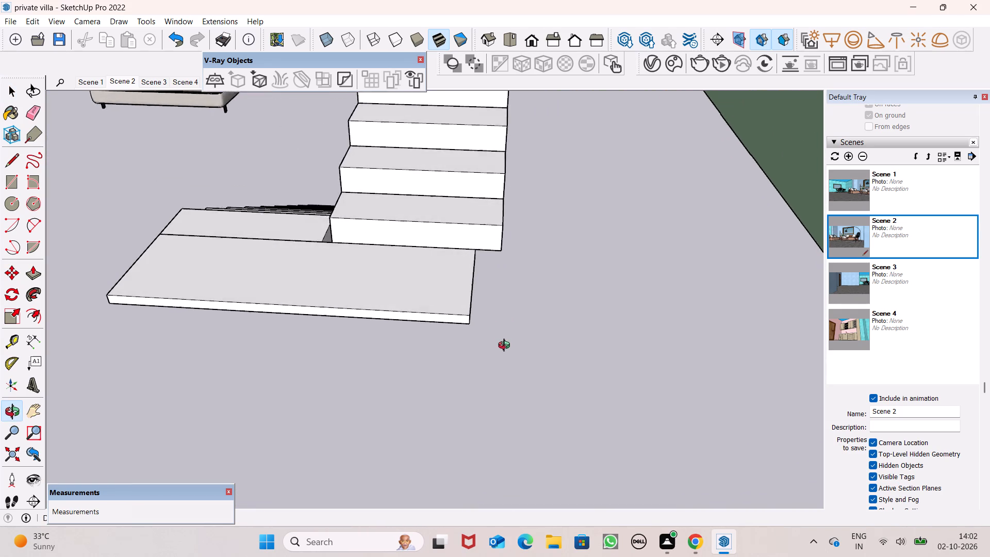
{"action": "middle_click_drag", "start_coordinate": [506, 347], "coordinate": [483, 406]}
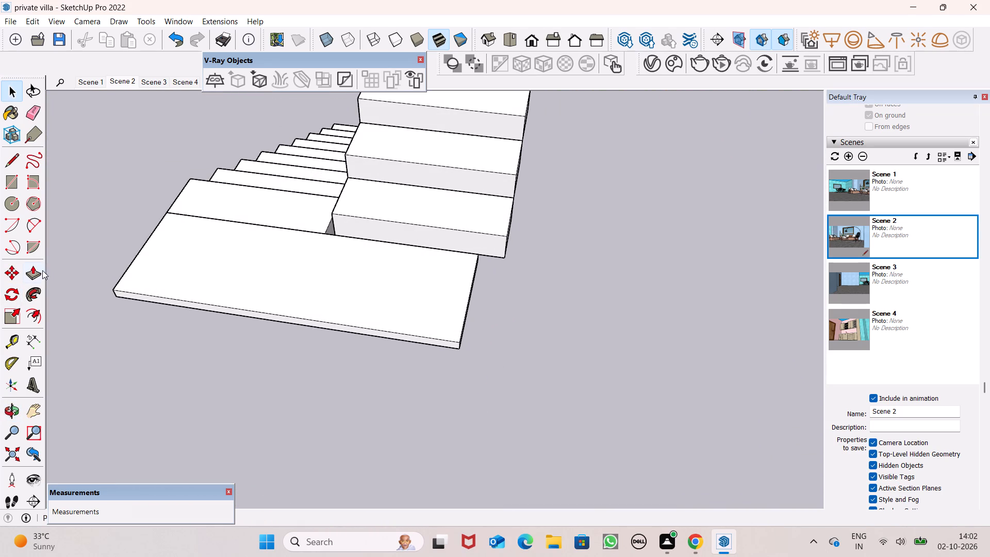
{"action": "left_click", "coordinate": [39, 274]}
{"action": "scroll", "coordinate": [560, 354], "scroll_direction": "up", "scroll_amount": 2}
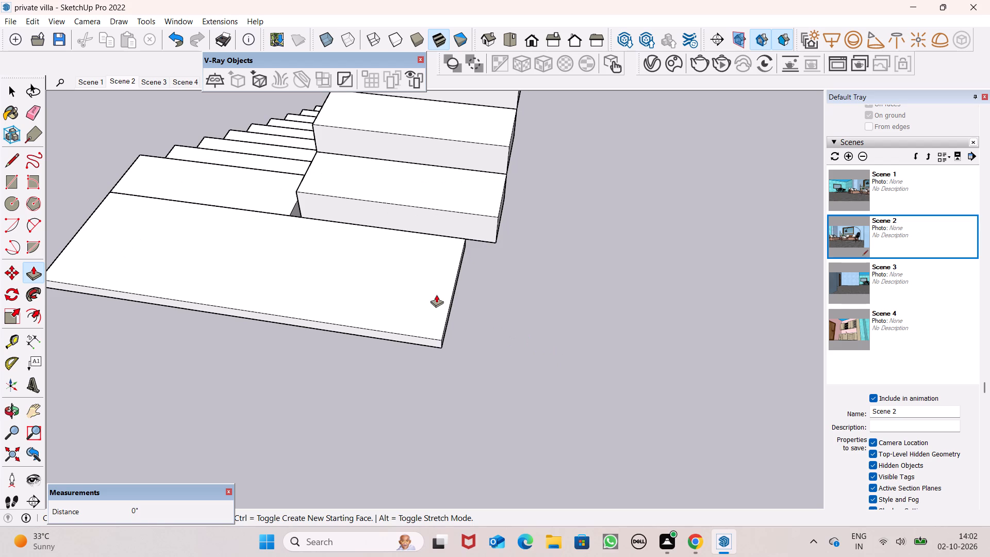
{"action": "middle_click_drag", "start_coordinate": [439, 332], "coordinate": [322, 321]}
{"action": "scroll", "coordinate": [322, 301], "scroll_direction": "up", "scroll_amount": 1}
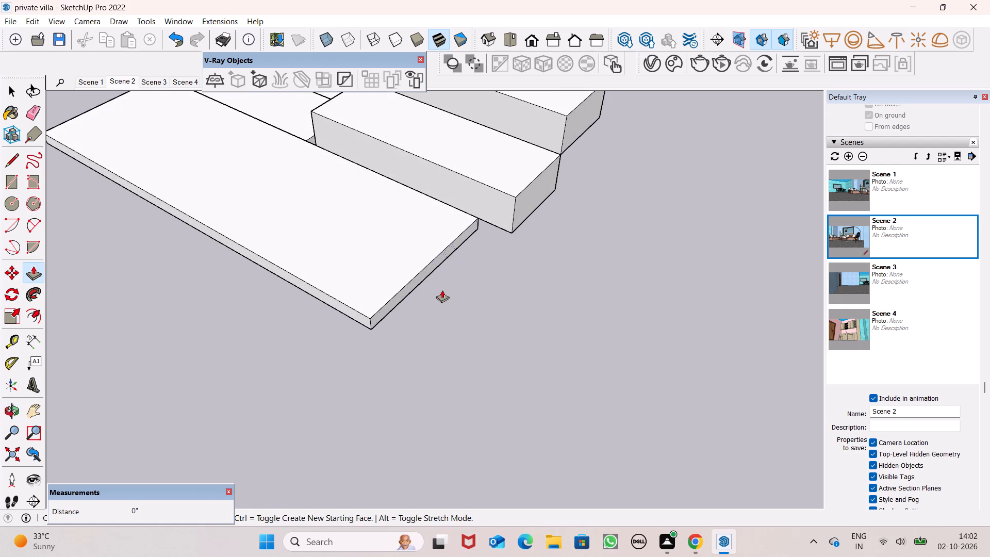
{"action": "left_click_drag", "start_coordinate": [417, 284], "coordinate": [467, 307]}
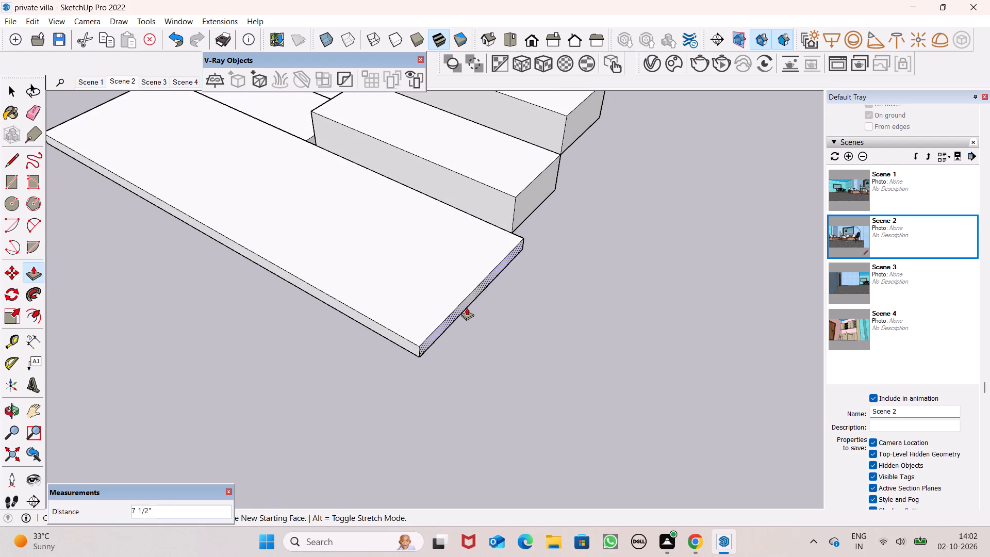
{"action": "left_click_drag", "start_coordinate": [467, 307], "coordinate": [464, 285]}
{"action": "scroll", "coordinate": [546, 324], "scroll_direction": "down", "scroll_amount": 5}
{"action": "key", "text": "space"}
Examine the assembled two-flight staircase and its placement relative to the villa's outer walls.
{"action": "scroll", "coordinate": [560, 311], "scroll_direction": "down", "scroll_amount": 1}
{"action": "middle_click_drag", "start_coordinate": [562, 311], "coordinate": [602, 340]}
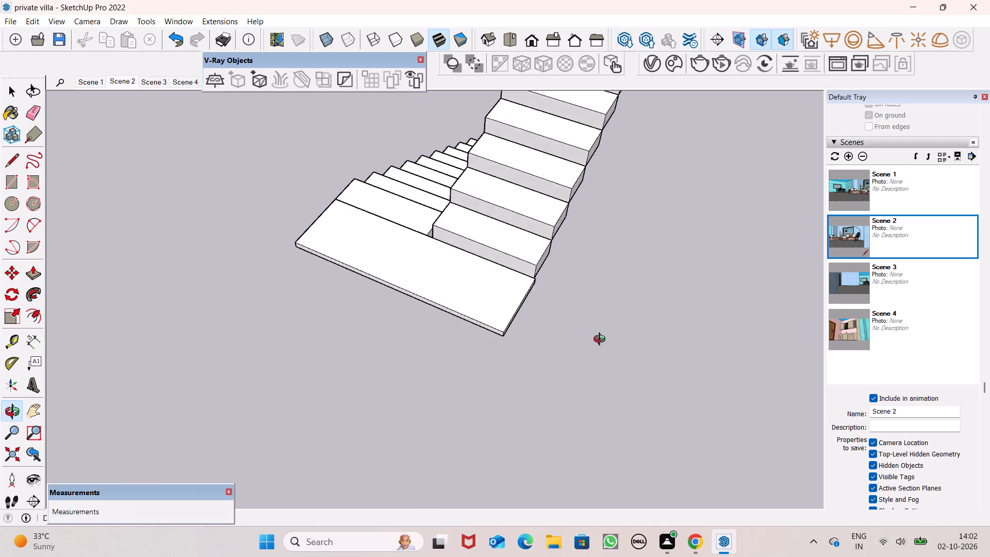
{"action": "middle_click_drag", "start_coordinate": [602, 340], "coordinate": [680, 372]}
{"action": "scroll", "coordinate": [571, 225], "scroll_direction": "up", "scroll_amount": 1}
{"action": "scroll", "coordinate": [579, 224], "scroll_direction": "down", "scroll_amount": 6}
{"action": "scroll", "coordinate": [619, 264], "scroll_direction": "down", "scroll_amount": 5}
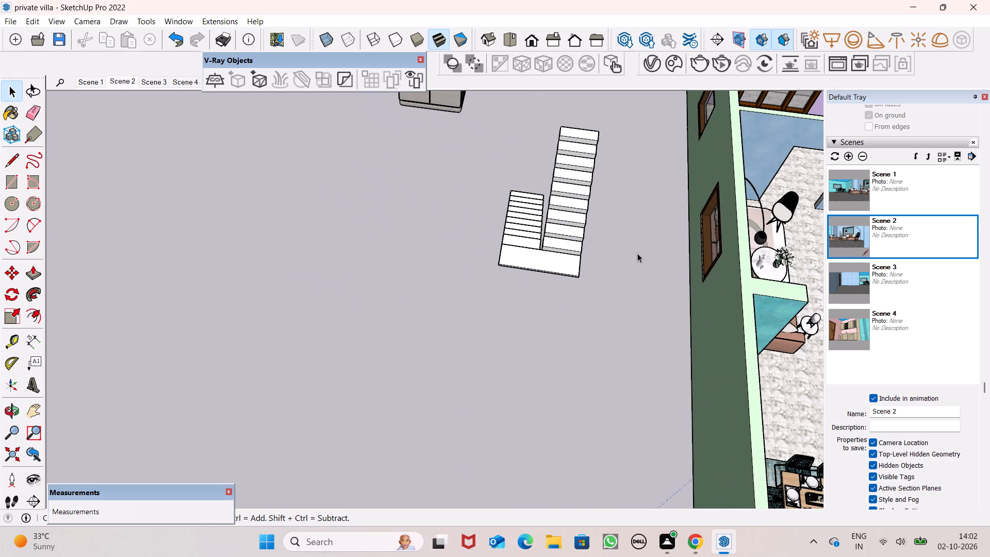
{"action": "scroll", "coordinate": [826, 81], "scroll_direction": "down", "scroll_amount": 5}
{"action": "middle_click_drag", "start_coordinate": [598, 185], "coordinate": [821, 204]}
{"action": "scroll", "coordinate": [598, 185], "scroll_direction": "down", "scroll_amount": 1}
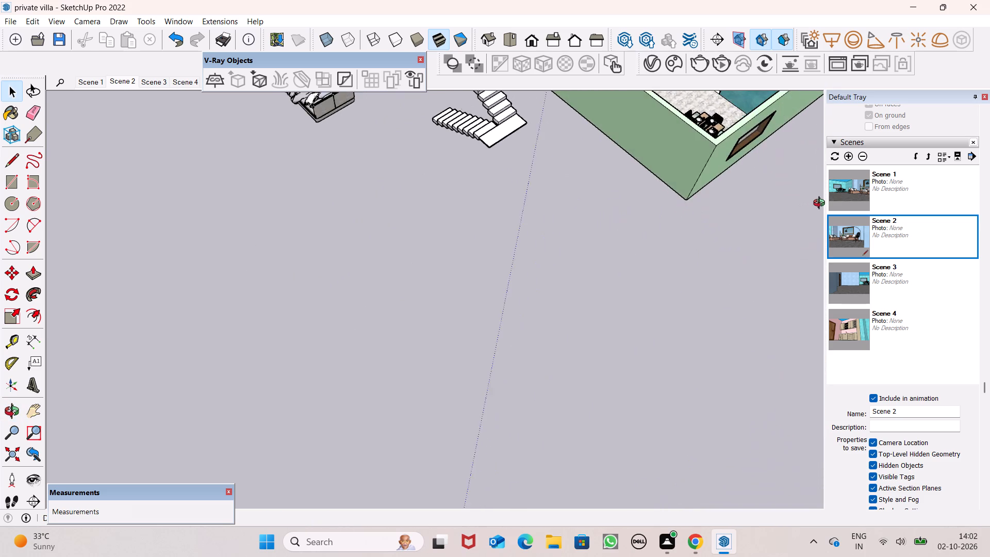
{"action": "middle_click_drag", "start_coordinate": [821, 204], "coordinate": [814, 129]}
{"action": "scroll", "coordinate": [574, 179], "scroll_direction": "up", "scroll_amount": 1}
{"action": "scroll", "coordinate": [544, 167], "scroll_direction": "down", "scroll_amount": 7}
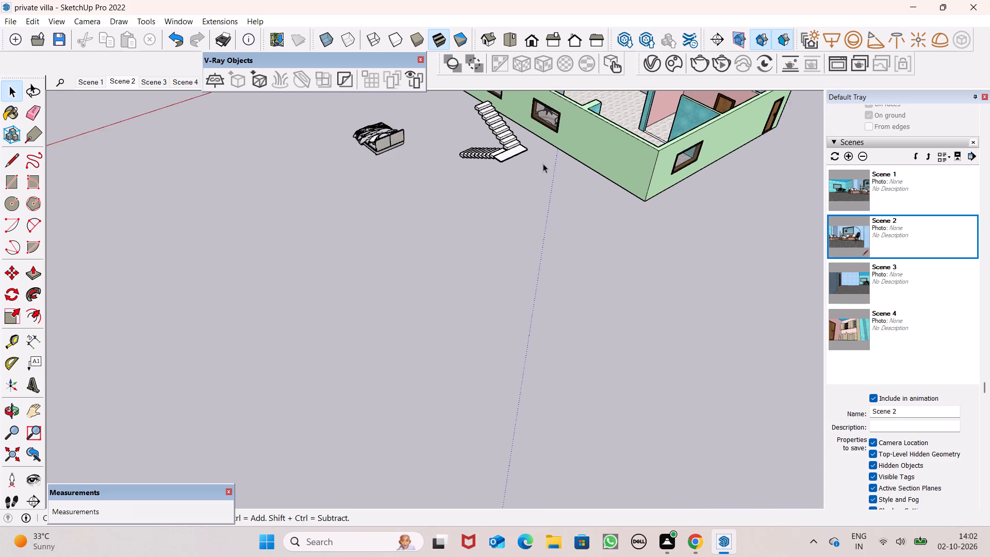
Group the two stair flights and the landing slab together as one staircase object.
{"action": "scroll", "coordinate": [541, 157], "scroll_direction": "down", "scroll_amount": 12}
{"action": "scroll", "coordinate": [497, 121], "scroll_direction": "up", "scroll_amount": 12}
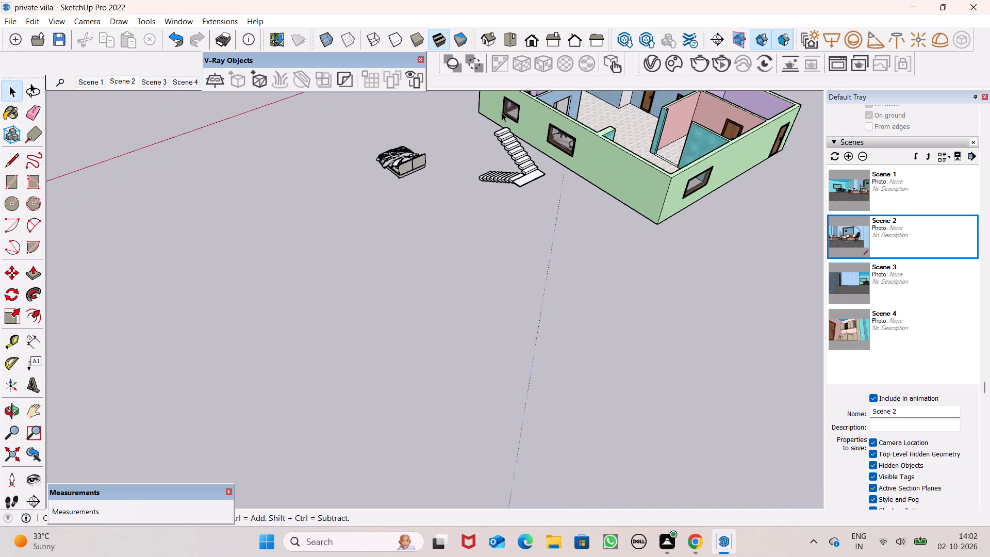
{"action": "scroll", "coordinate": [502, 112], "scroll_direction": "up", "scroll_amount": 8}
{"action": "middle_click_drag", "start_coordinate": [525, 247], "coordinate": [808, 225]}
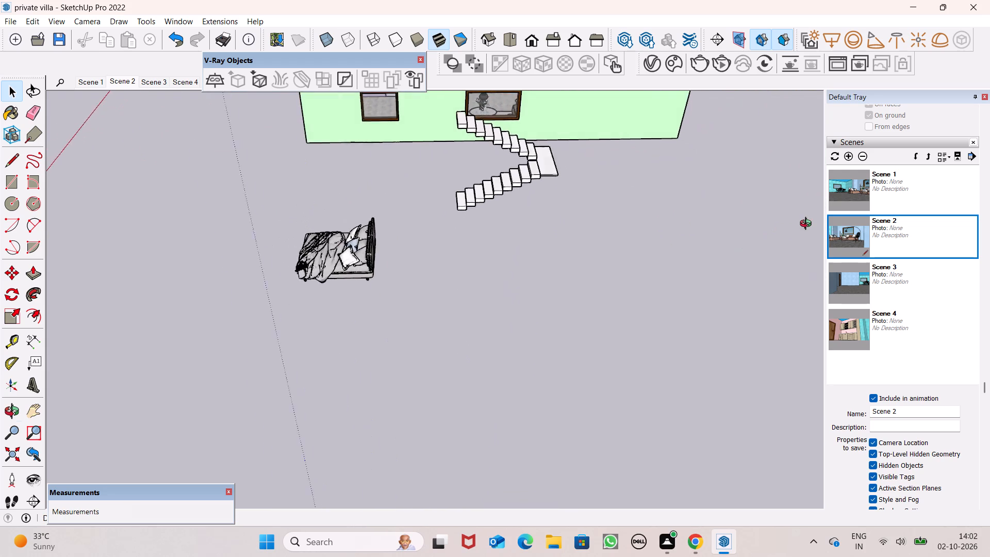
{"action": "middle_click_drag", "start_coordinate": [808, 225], "coordinate": [794, 209]}
{"action": "left_click_drag", "start_coordinate": [430, 106], "coordinate": [575, 212]}
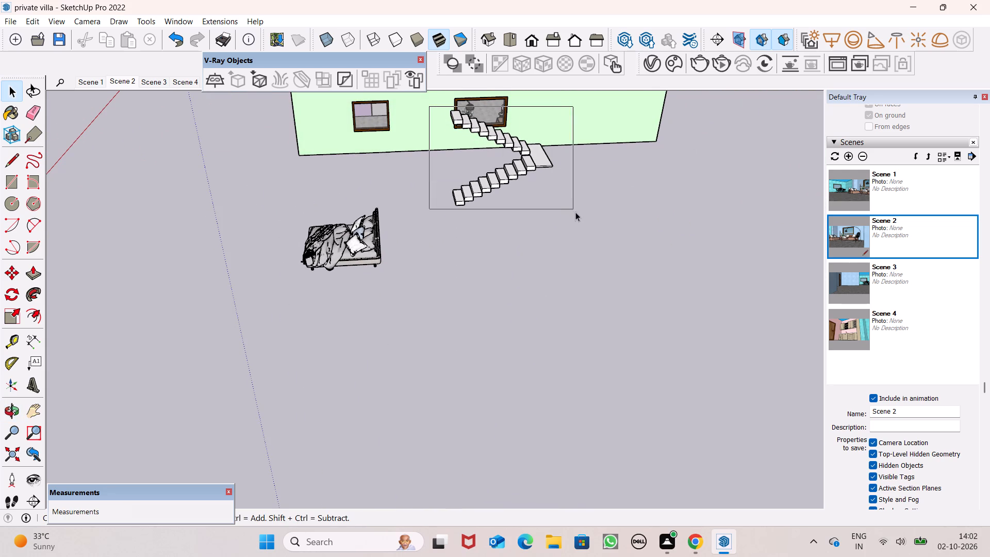
{"action": "left_click_drag", "start_coordinate": [575, 212], "coordinate": [584, 223]}
{"action": "right_click", "coordinate": [600, 216]}
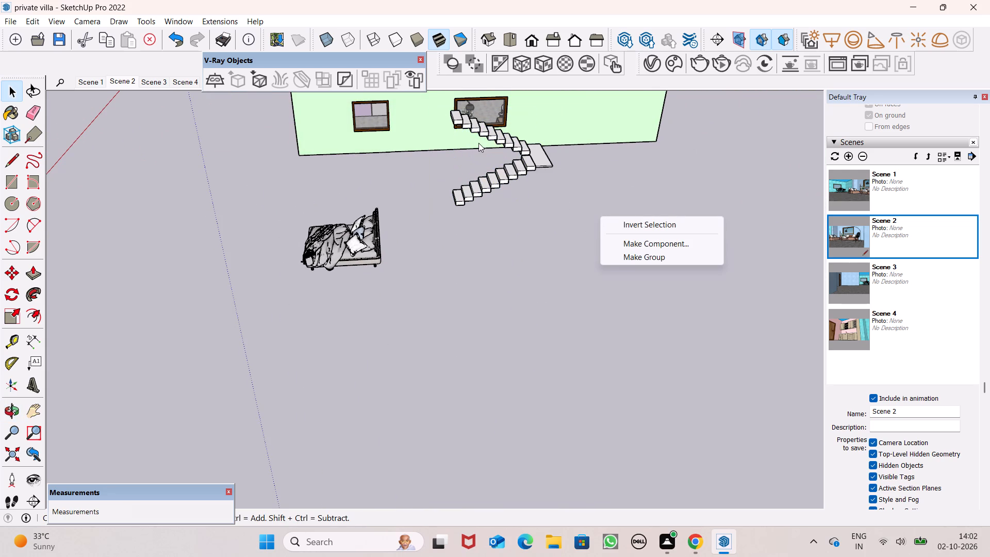
{"action": "left_click", "coordinate": [488, 139]}
{"action": "left_click", "coordinate": [506, 183]}
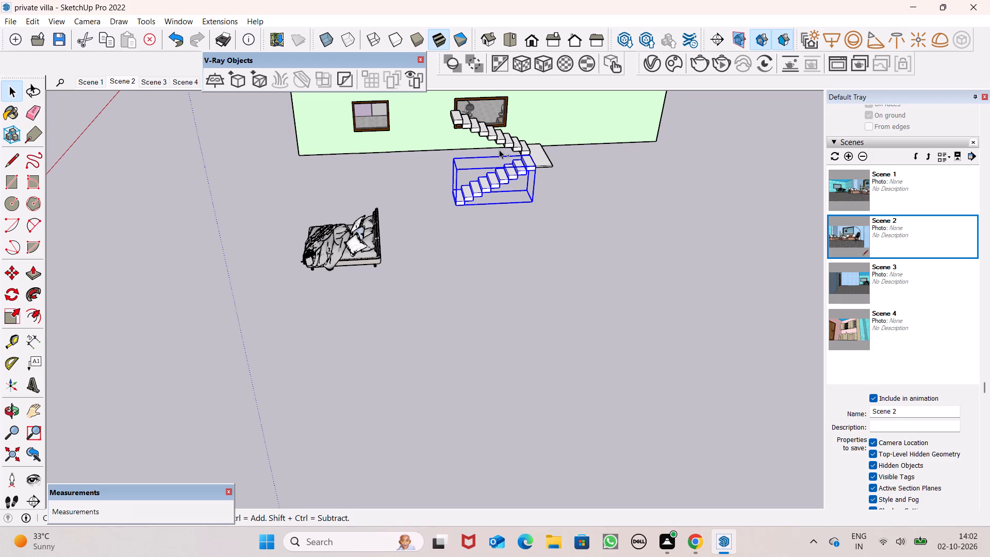
{"action": "left_click_drag", "start_coordinate": [511, 139], "coordinate": [516, 139], "text": "ctrl"}
{"action": "left_click", "coordinate": [494, 134], "text": "ctrl"}
{"action": "scroll", "coordinate": [554, 150], "scroll_direction": "up", "scroll_amount": 10, "text": "ctrl"}
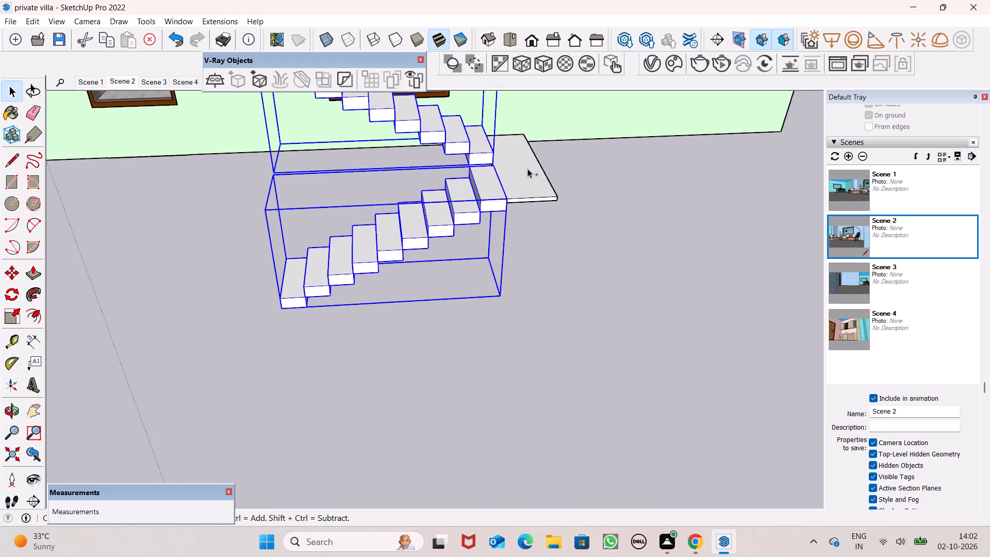
{"action": "triple_click", "coordinate": [527, 169], "text": "ctrl"}
{"action": "right_click", "coordinate": [527, 169], "text": "ctrl"}
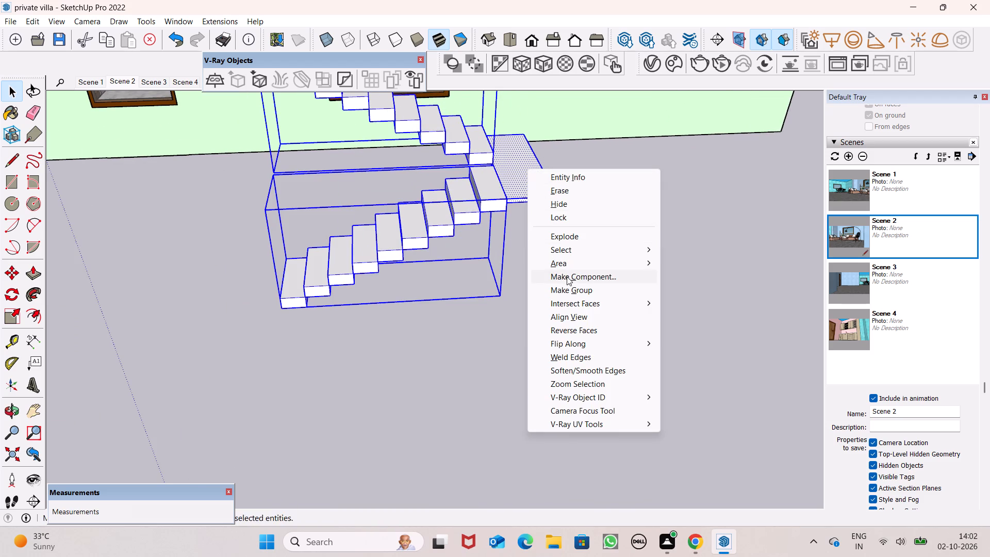
{"action": "left_click", "coordinate": [570, 293], "text": "ctrl"}
Move the grouped staircase about 22' from outside the villa over the outer wall into the living area.
{"action": "scroll", "coordinate": [621, 193], "scroll_direction": "down", "scroll_amount": 12}
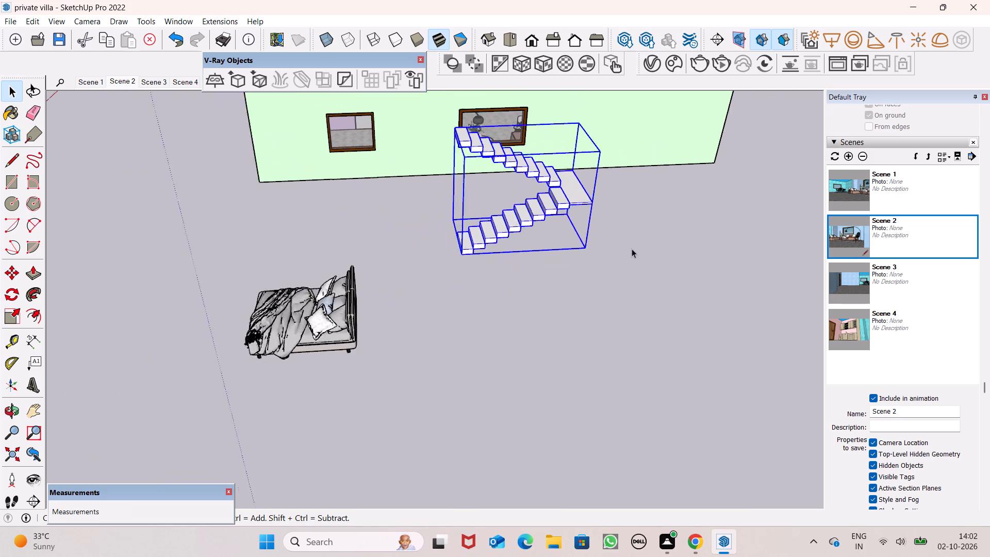
{"action": "scroll", "coordinate": [632, 249], "scroll_direction": "down", "scroll_amount": 20}
{"action": "scroll", "coordinate": [632, 249], "scroll_direction": "down", "scroll_amount": 4}
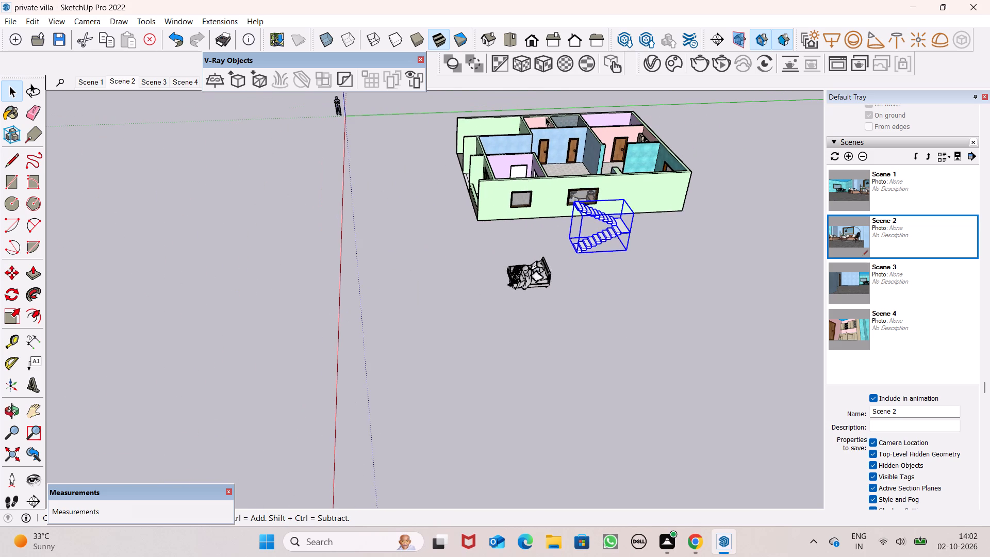
{"action": "scroll", "coordinate": [546, 117], "scroll_direction": "up", "scroll_amount": 7}
{"action": "scroll", "coordinate": [575, 182], "scroll_direction": "up", "scroll_amount": 5}
{"action": "key", "text": "m"}
{"action": "scroll", "coordinate": [590, 178], "scroll_direction": "up", "scroll_amount": 1}
{"action": "key", "text": "Return"}
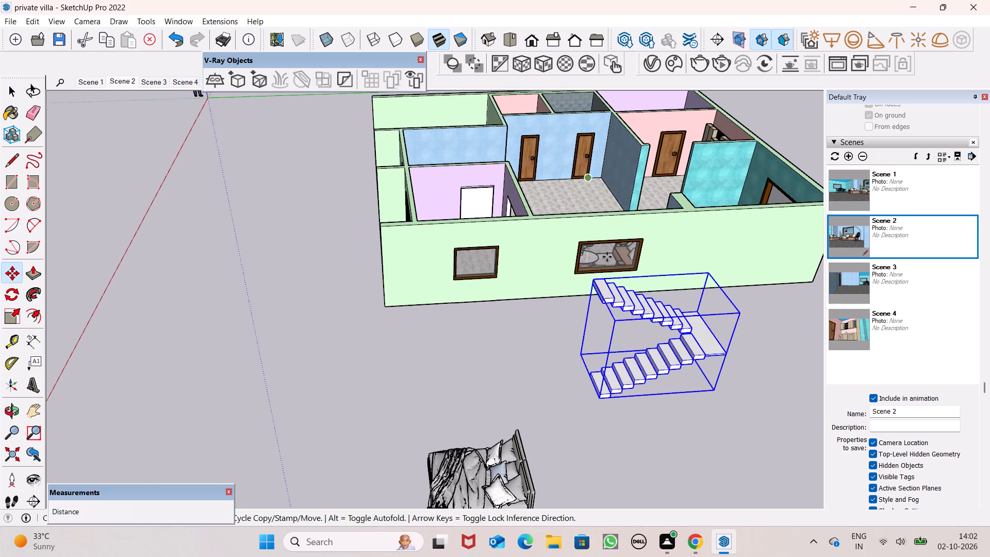
{"action": "left_click_drag", "start_coordinate": [604, 402], "coordinate": [594, 367]}
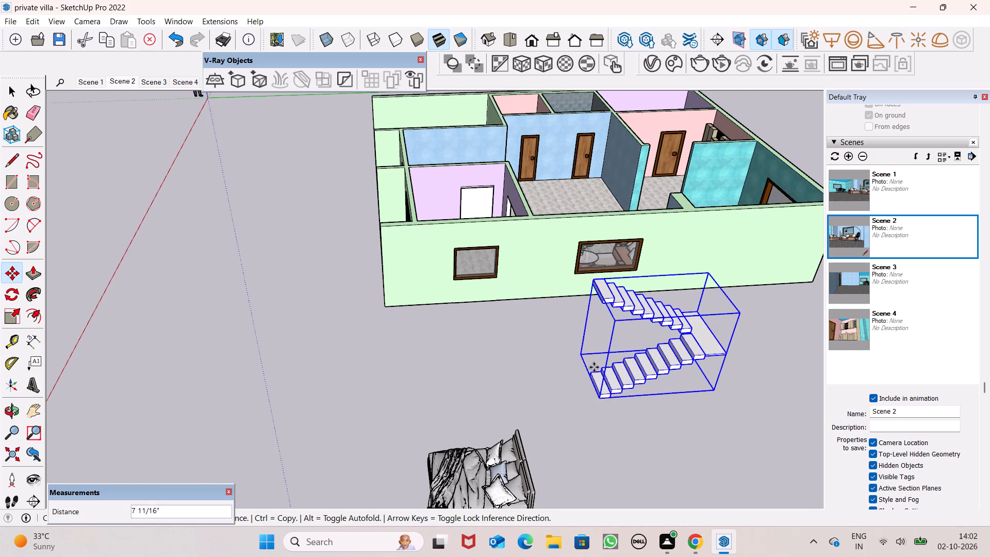
{"action": "left_click_drag", "start_coordinate": [594, 367], "coordinate": [524, 205]}
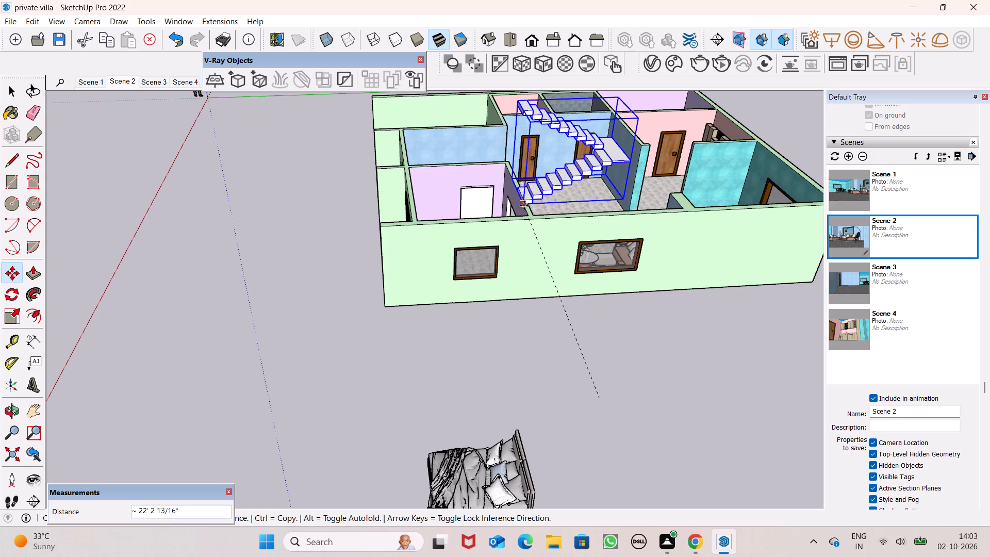
{"action": "left_click_drag", "start_coordinate": [524, 205], "coordinate": [524, 206]}
Move the staircase about 18' 5" across the living area, toward the blue partition wall beside the kitchen.
{"action": "middle_click_drag", "start_coordinate": [547, 221], "coordinate": [854, 316]}
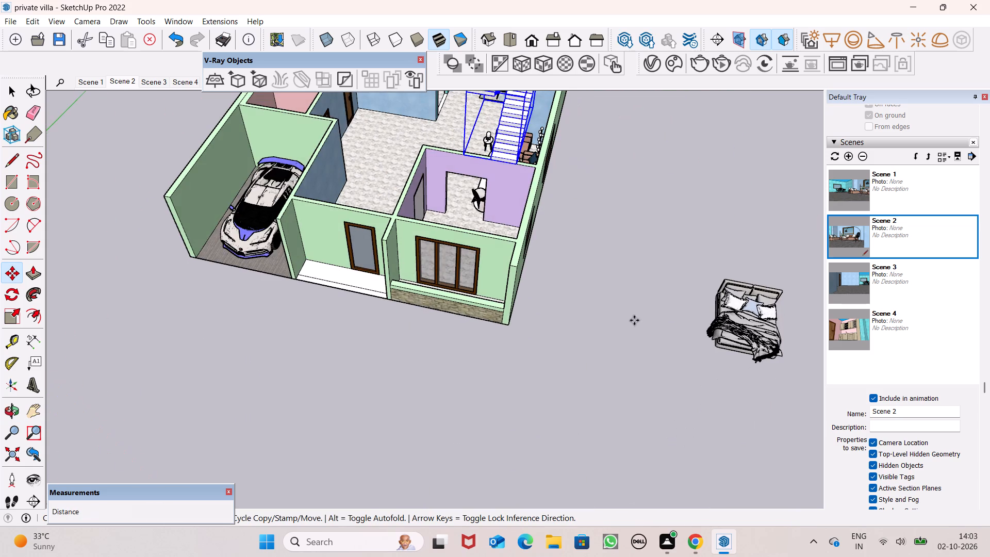
{"action": "scroll", "coordinate": [560, 329], "scroll_direction": "down", "scroll_amount": 14}
{"action": "scroll", "coordinate": [429, 218], "scroll_direction": "up", "scroll_amount": 6}
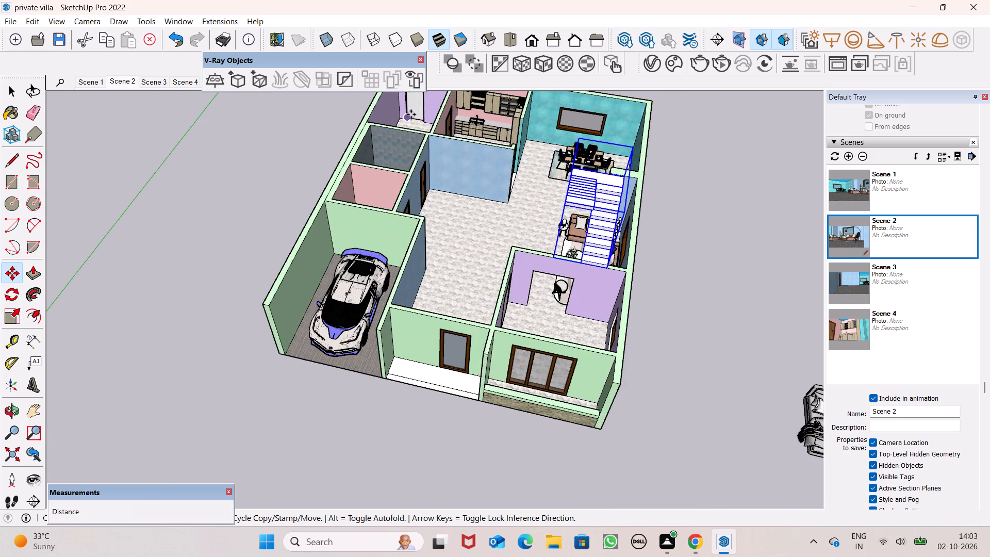
{"action": "scroll", "coordinate": [412, 117], "scroll_direction": "up", "scroll_amount": 7}
{"action": "middle_click_drag", "start_coordinate": [443, 286], "coordinate": [599, 342]}
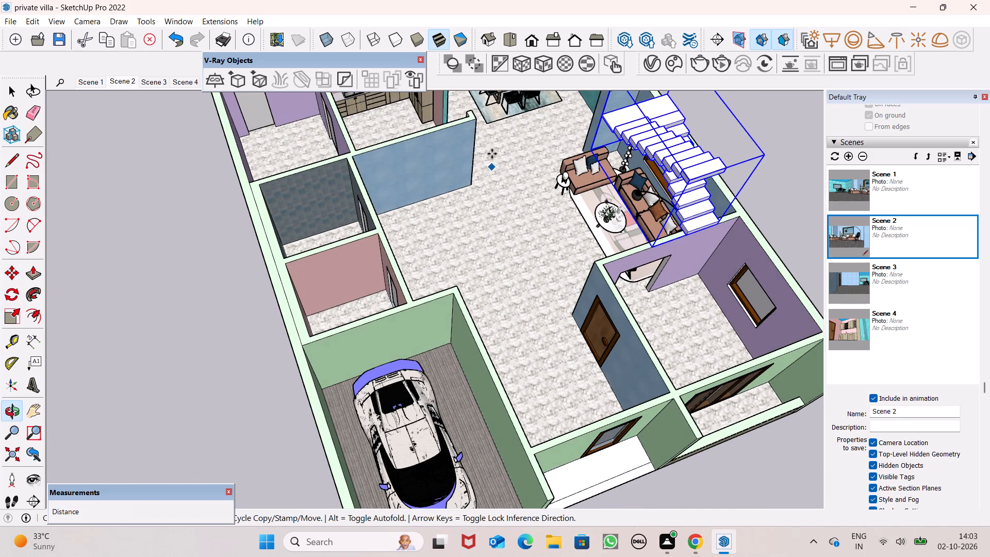
{"action": "left_click_drag", "start_coordinate": [604, 121], "coordinate": [464, 167]}
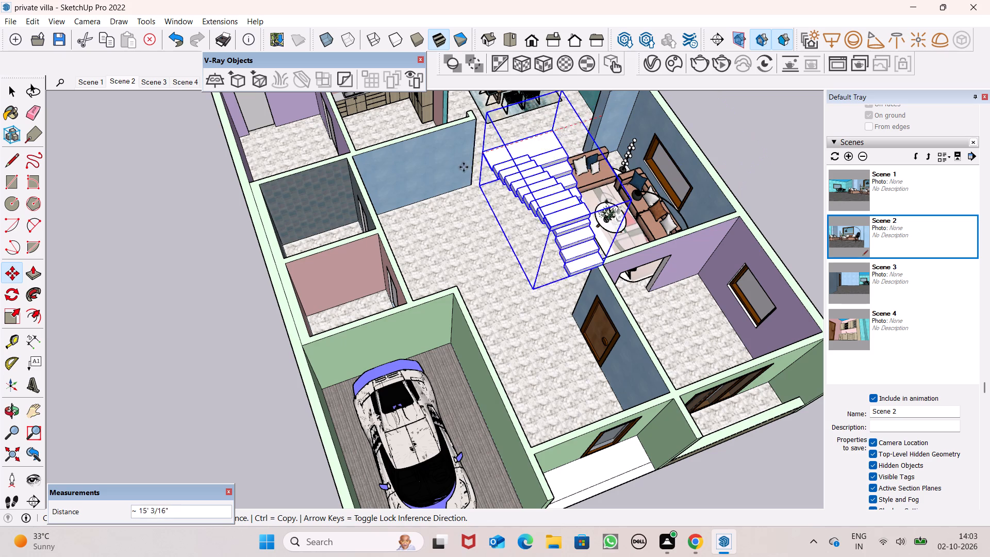
{"action": "left_click_drag", "start_coordinate": [464, 167], "coordinate": [395, 184]}
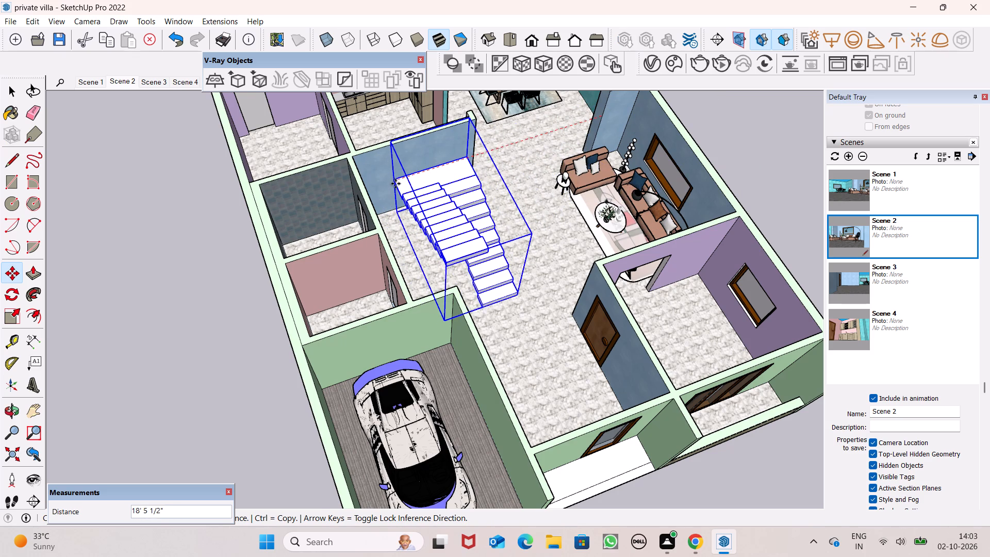
Snap the staircase's bottom corner on the landing side to the floor edge at the blue partition wall, a move of about 12' 4".
{"action": "scroll", "coordinate": [395, 168], "scroll_direction": "up", "scroll_amount": 7}
{"action": "middle_click_drag", "start_coordinate": [358, 272], "coordinate": [453, 252]}
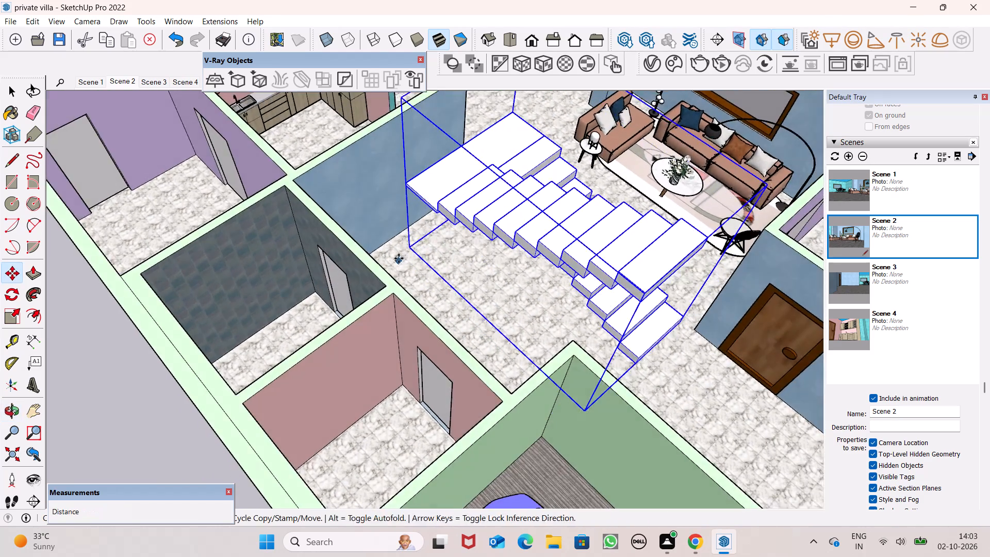
{"action": "scroll", "coordinate": [398, 261], "scroll_direction": "up", "scroll_amount": 7}
{"action": "scroll", "coordinate": [423, 218], "scroll_direction": "up", "scroll_amount": 6}
{"action": "scroll", "coordinate": [401, 318], "scroll_direction": "down", "scroll_amount": 6}
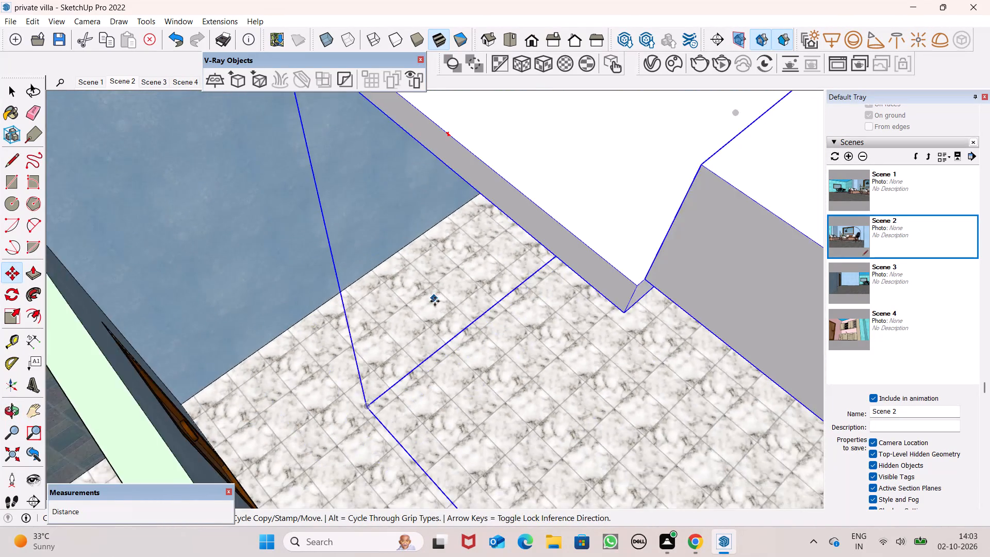
{"action": "left_click_drag", "start_coordinate": [385, 383], "coordinate": [328, 335]}
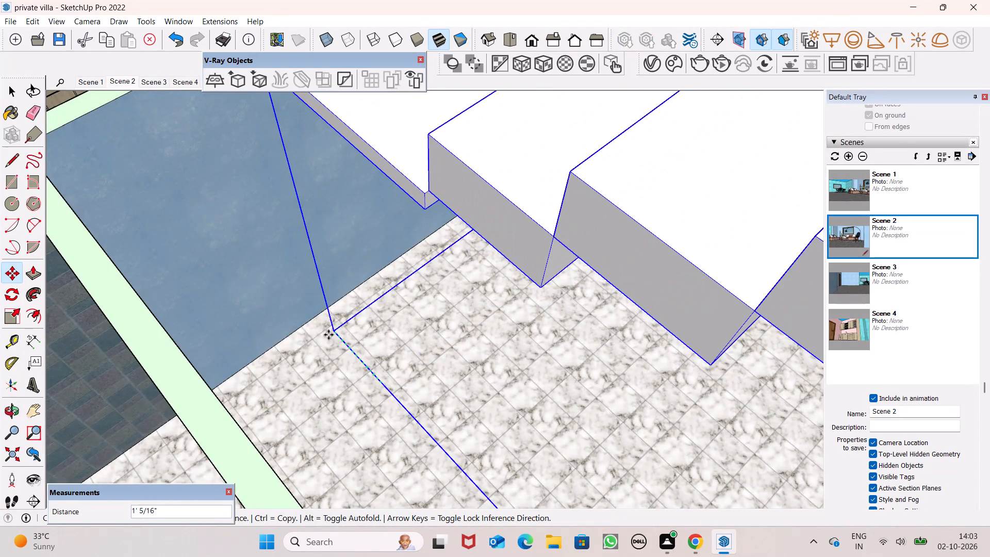
{"action": "left_click_drag", "start_coordinate": [328, 335], "coordinate": [292, 334]}
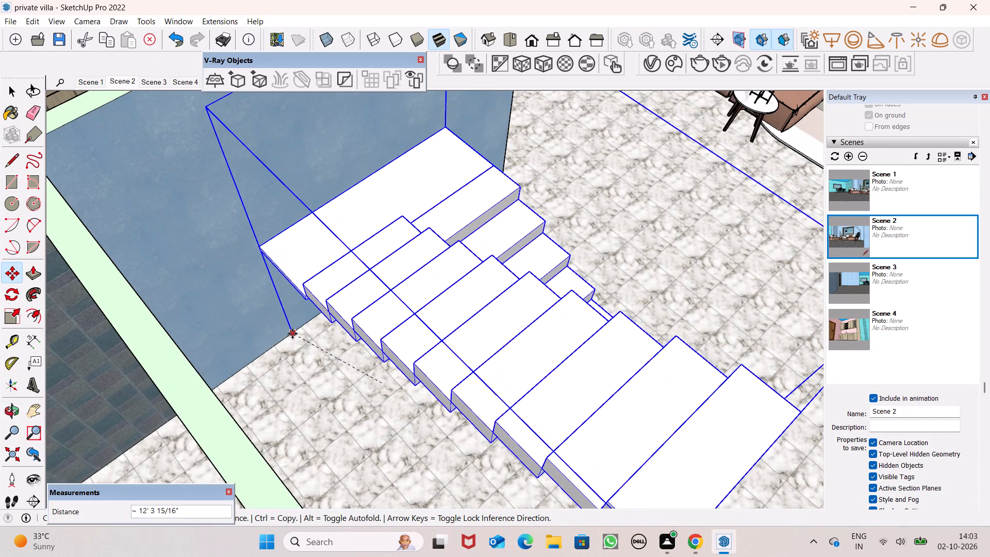
{"action": "left_click_drag", "start_coordinate": [292, 334], "coordinate": [293, 334]}
Deselect the staircase and examine its placement against the partition wall, doors and surrounding rooms from several angles.
{"action": "scroll", "coordinate": [356, 336], "scroll_direction": "down", "scroll_amount": 10}
{"action": "scroll", "coordinate": [366, 314], "scroll_direction": "up", "scroll_amount": 1}
{"action": "scroll", "coordinate": [366, 314], "scroll_direction": "down", "scroll_amount": 4}
{"action": "middle_click_drag", "start_coordinate": [454, 379], "coordinate": [444, 364]}
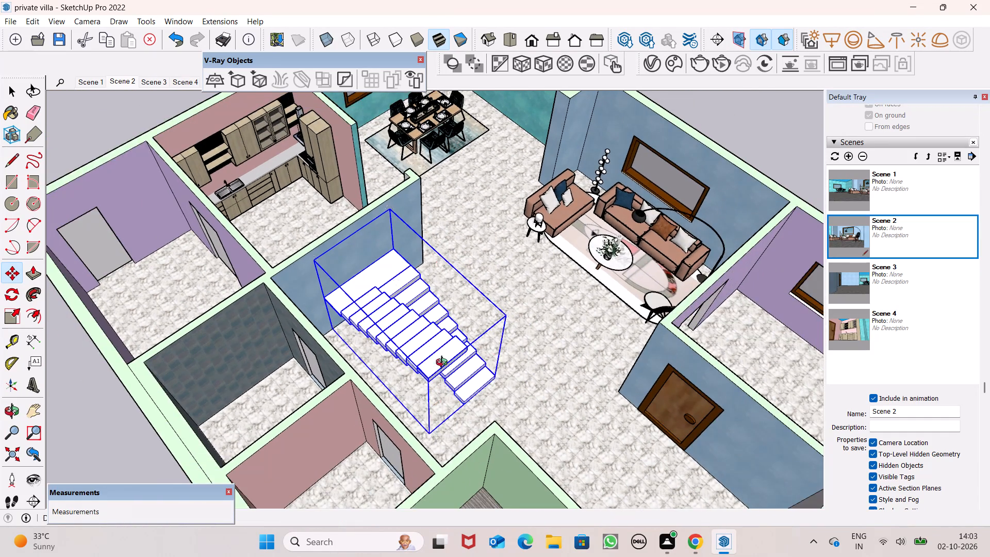
{"action": "middle_click_drag", "start_coordinate": [444, 364], "coordinate": [131, 260]}
{"action": "scroll", "coordinate": [395, 271], "scroll_direction": "up", "scroll_amount": 2}
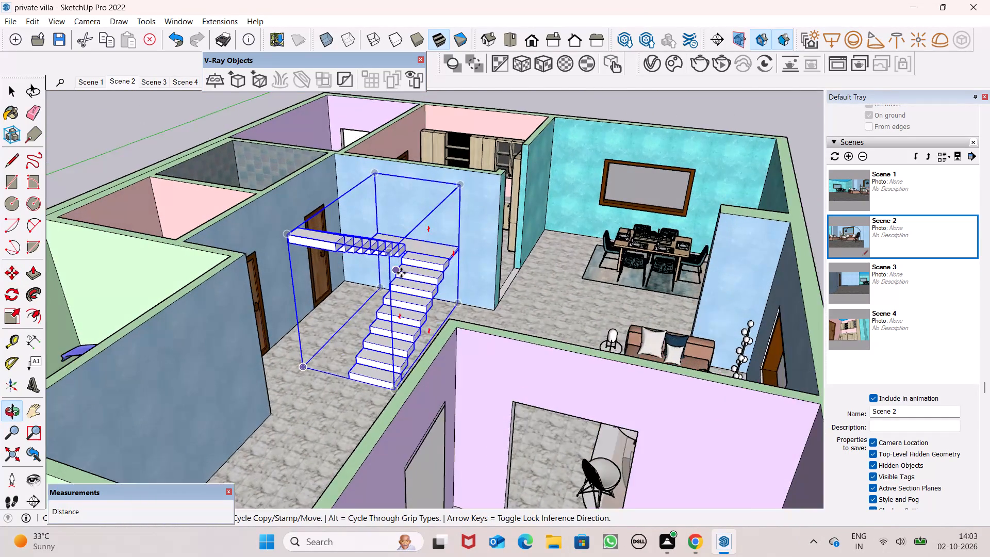
{"action": "scroll", "coordinate": [401, 273], "scroll_direction": "up", "scroll_amount": 4}
{"action": "middle_click_drag", "start_coordinate": [409, 291], "coordinate": [362, 297]}
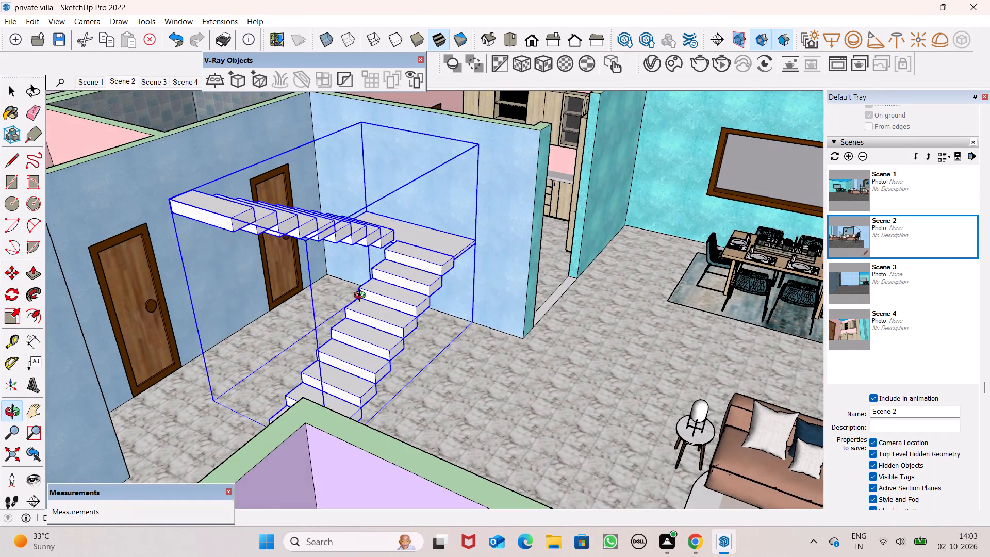
{"action": "middle_click_drag", "start_coordinate": [362, 297], "coordinate": [366, 314]}
{"action": "left_click", "coordinate": [558, 361]}
{"action": "key", "text": "space"}
{"action": "type", "text": "V"}
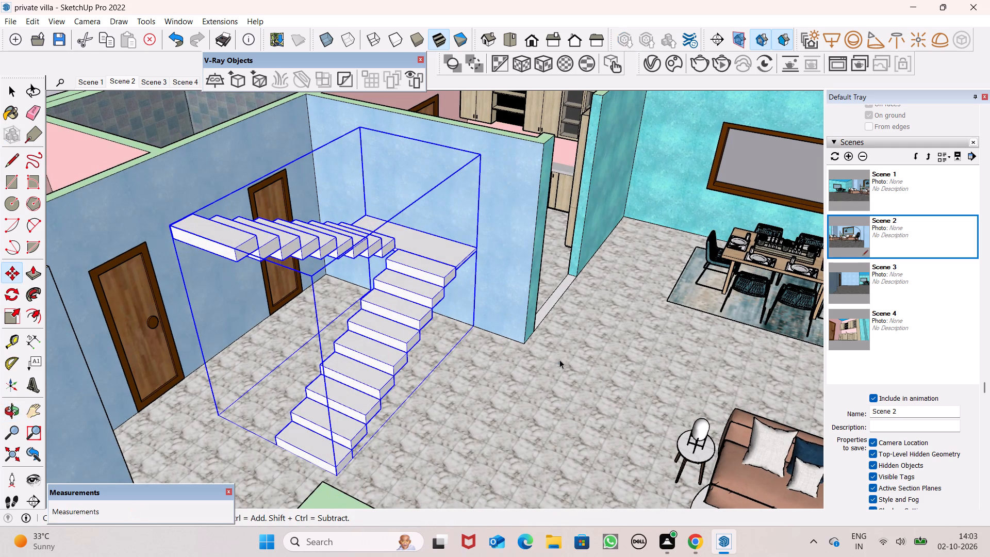
{"action": "key", "text": "v"}
{"action": "key", "text": "space"}
{"action": "left_click", "coordinate": [558, 310]}
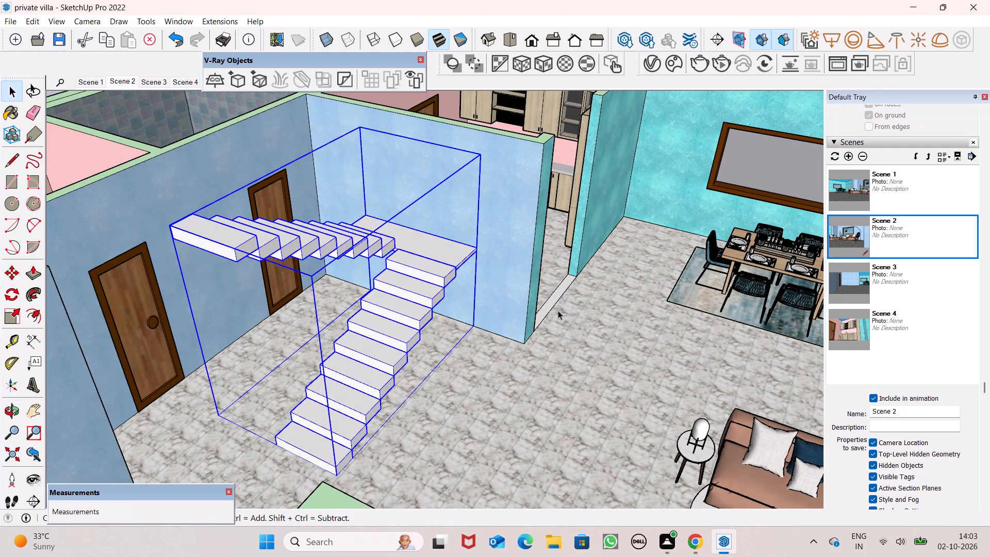
{"action": "scroll", "coordinate": [527, 256], "scroll_direction": "down", "scroll_amount": 6}
{"action": "scroll", "coordinate": [521, 249], "scroll_direction": "up", "scroll_amount": 7}
{"action": "middle_click_drag", "start_coordinate": [510, 258], "coordinate": [432, 288]}
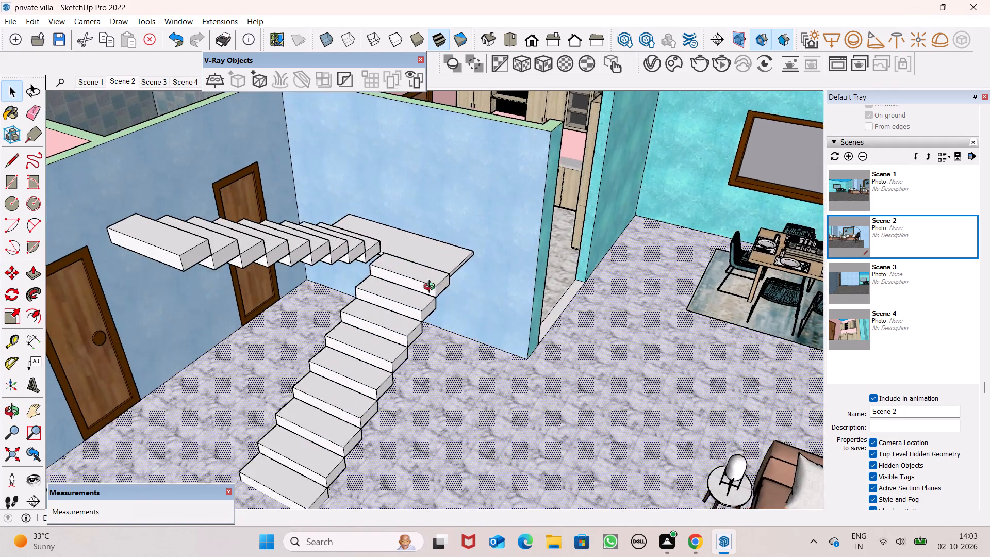
{"action": "middle_click_drag", "start_coordinate": [432, 288], "coordinate": [484, 226]}
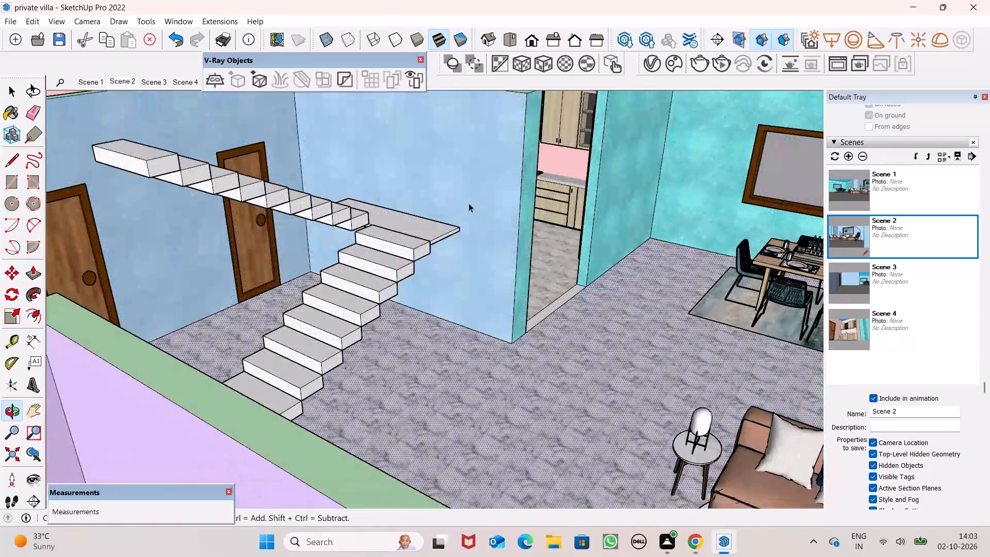
{"action": "scroll", "coordinate": [469, 203], "scroll_direction": "down", "scroll_amount": 10}
{"action": "middle_click_drag", "start_coordinate": [469, 202], "coordinate": [484, 314]}
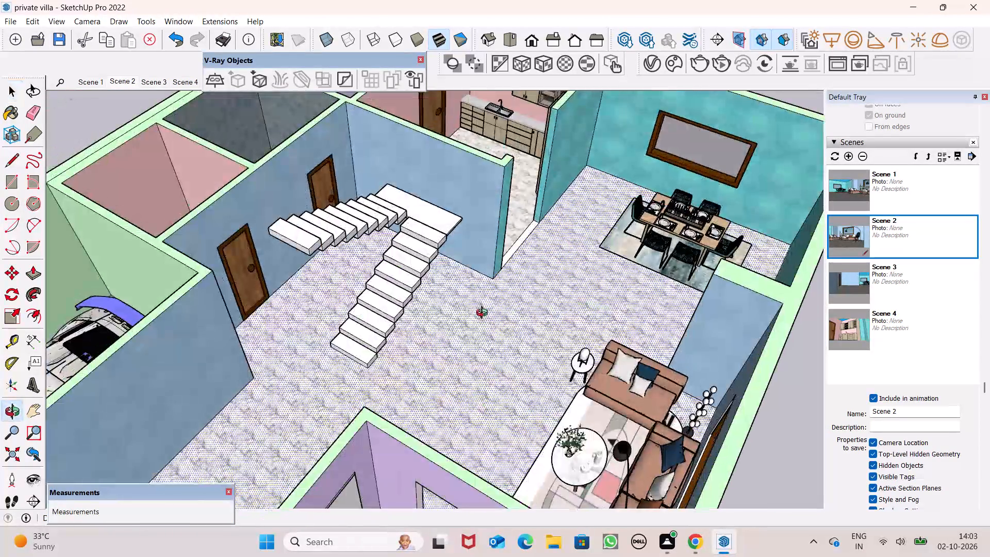
{"action": "middle_click_drag", "start_coordinate": [484, 314], "coordinate": [327, 224]}
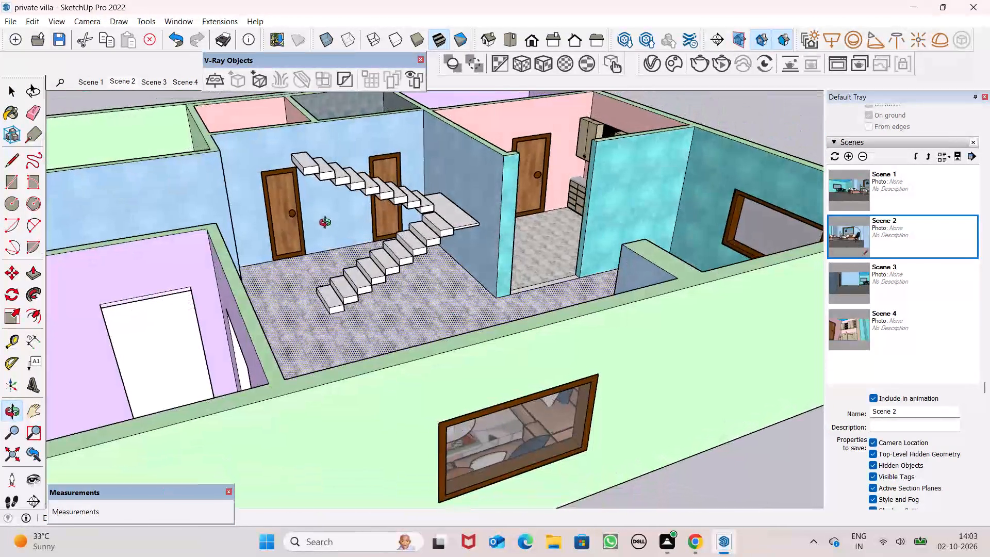
{"action": "middle_click_drag", "start_coordinate": [327, 224], "coordinate": [345, 210]}
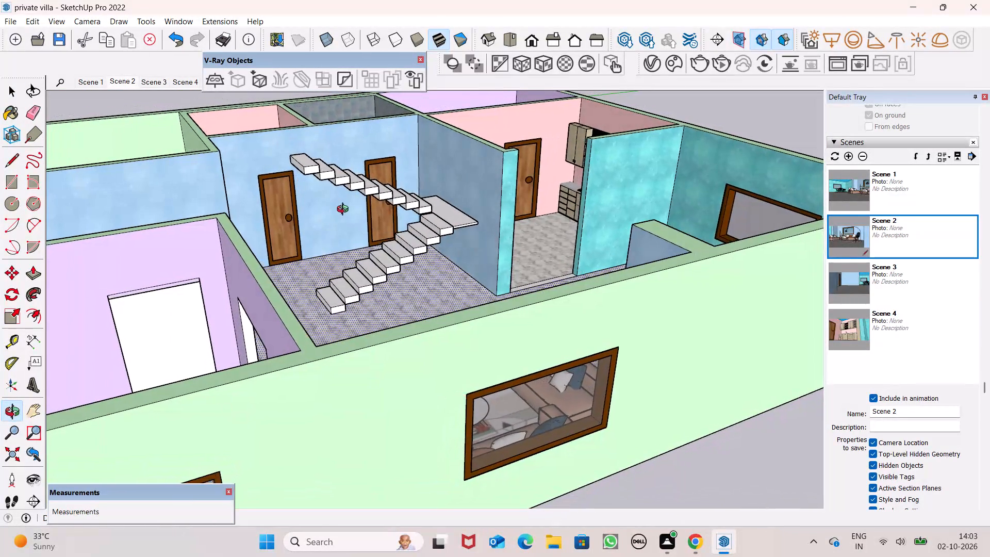
{"action": "middle_click_drag", "start_coordinate": [345, 210], "coordinate": [386, 209]}
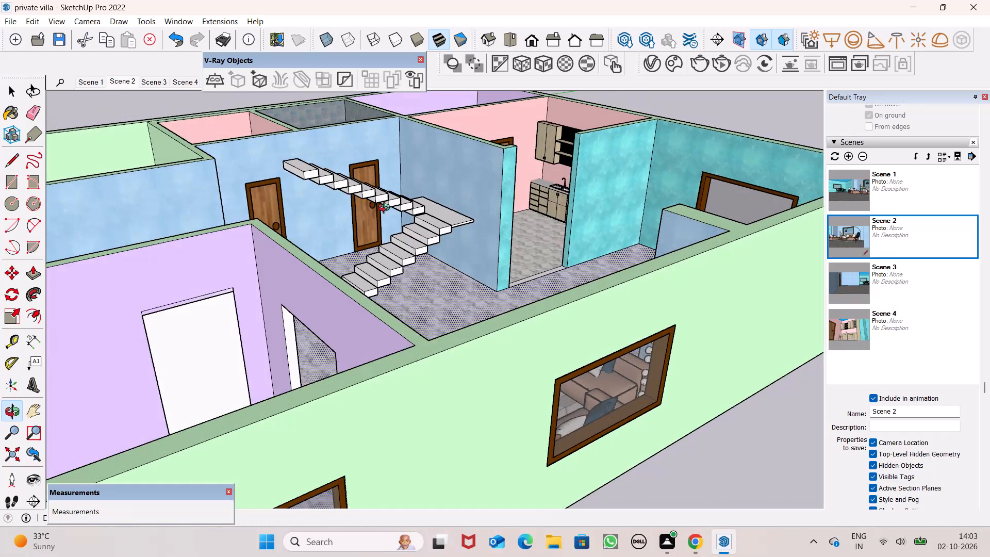
{"action": "middle_click_drag", "start_coordinate": [386, 209], "coordinate": [390, 207]}
{"action": "scroll", "coordinate": [608, 127], "scroll_direction": "down", "scroll_amount": 8}
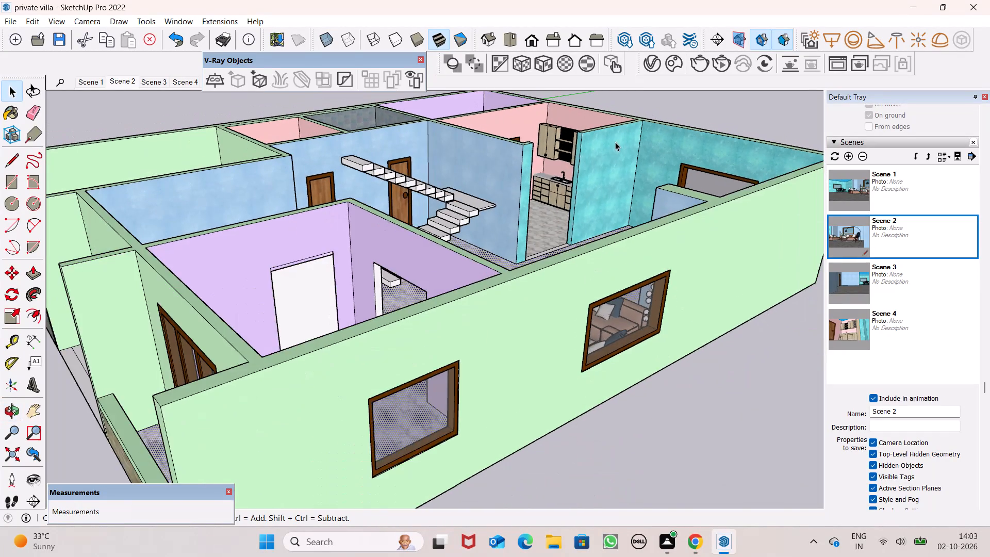
Examine the staircase's placement from outside the villa, over the front wall, and in the saved Scene 3 view.
{"action": "scroll", "coordinate": [615, 142], "scroll_direction": "down", "scroll_amount": 11}
{"action": "scroll", "coordinate": [580, 149], "scroll_direction": "up", "scroll_amount": 2}
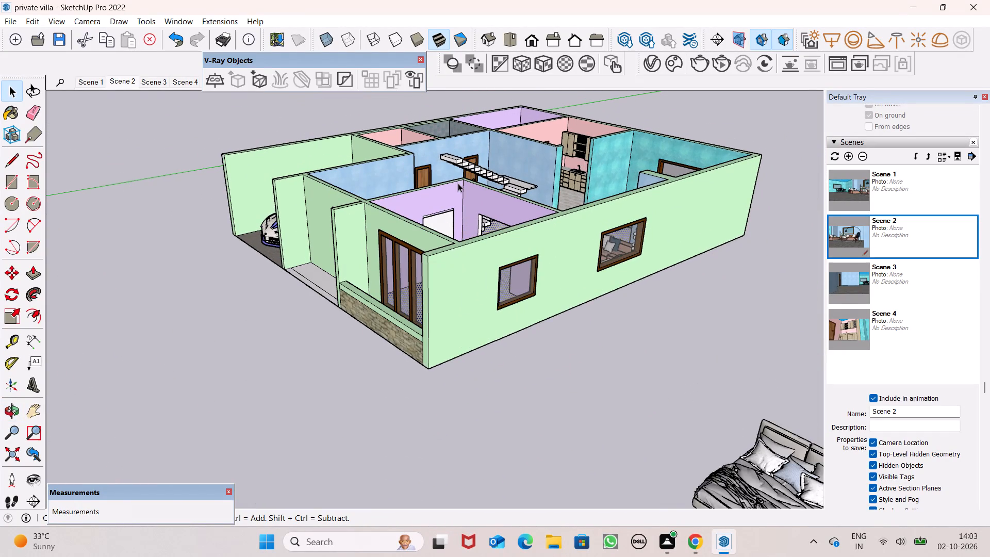
{"action": "scroll", "coordinate": [443, 189], "scroll_direction": "up", "scroll_amount": 5}
{"action": "middle_click_drag", "start_coordinate": [439, 203], "coordinate": [585, 262]}
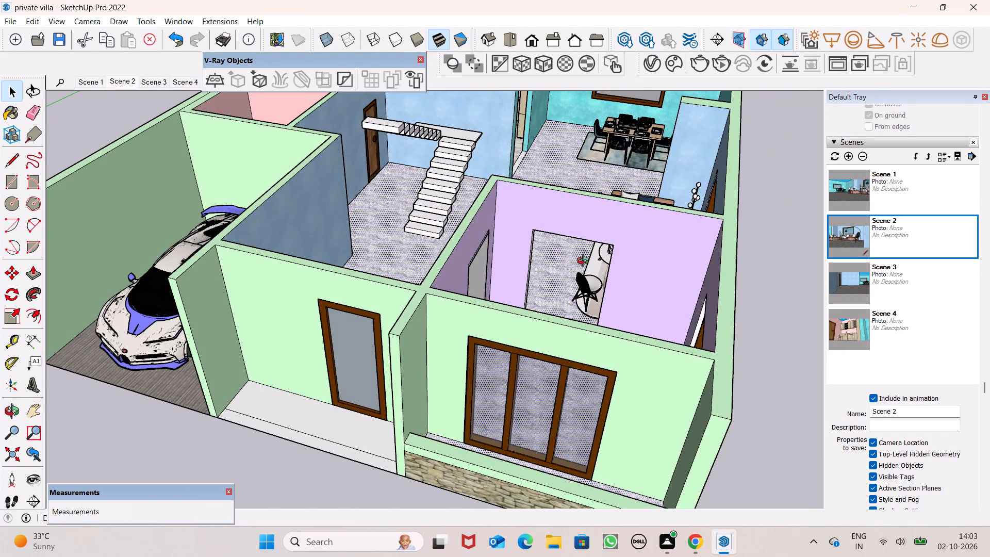
{"action": "middle_click_drag", "start_coordinate": [585, 262], "coordinate": [579, 260]}
{"action": "scroll", "coordinate": [343, 229], "scroll_direction": "up", "scroll_amount": 4}
{"action": "scroll", "coordinate": [426, 203], "scroll_direction": "down", "scroll_amount": 5}
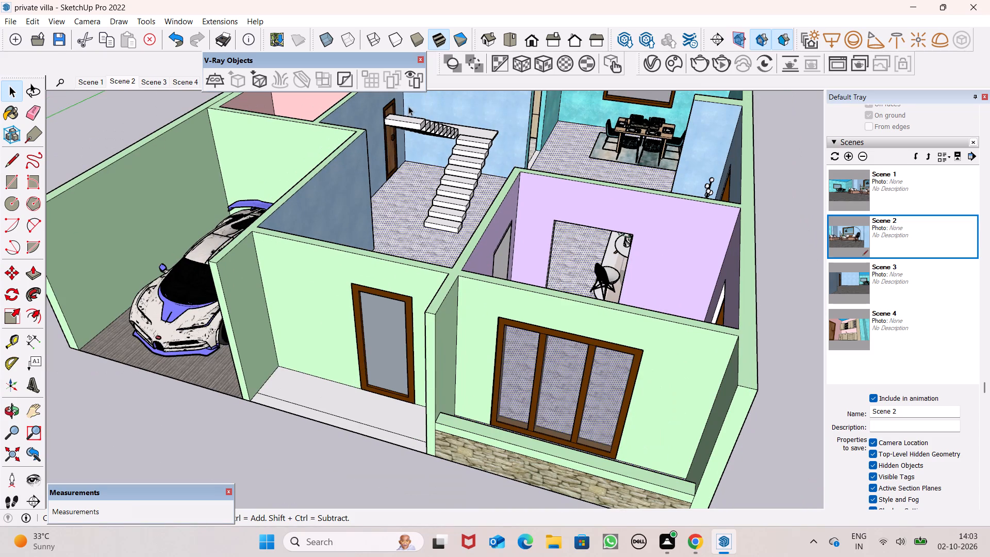
{"action": "scroll", "coordinate": [405, 81], "scroll_direction": "up", "scroll_amount": 3}
{"action": "double_click", "coordinate": [851, 287]}
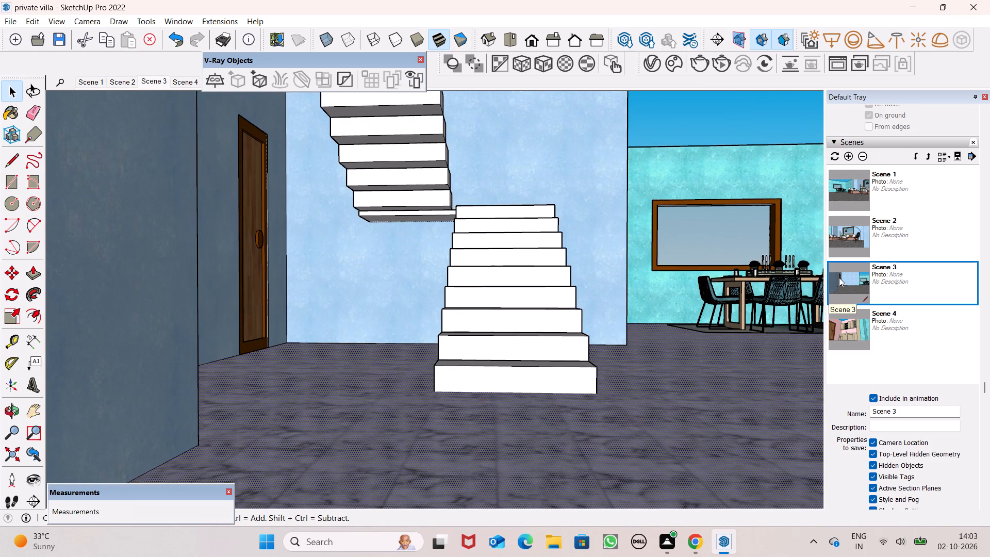
Save a new scene after Scene 3 showing the staircase from above, with the two wooden doors behind it and the blue partition beside it.
{"action": "scroll", "coordinate": [689, 254], "scroll_direction": "down", "scroll_amount": 3}
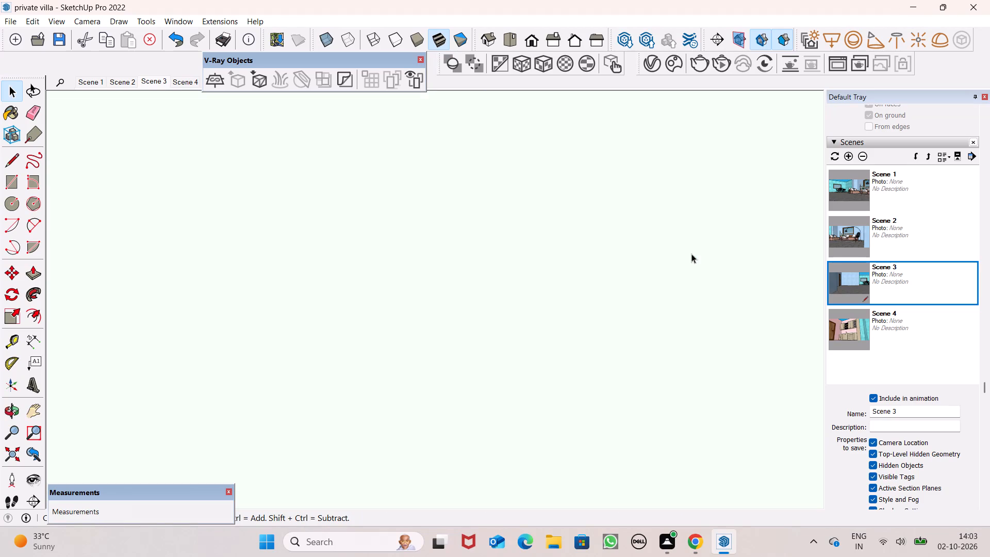
{"action": "scroll", "coordinate": [649, 262], "scroll_direction": "down", "scroll_amount": 19}
{"action": "scroll", "coordinate": [666, 212], "scroll_direction": "down", "scroll_amount": 20}
{"action": "scroll", "coordinate": [666, 212], "scroll_direction": "down", "scroll_amount": 14}
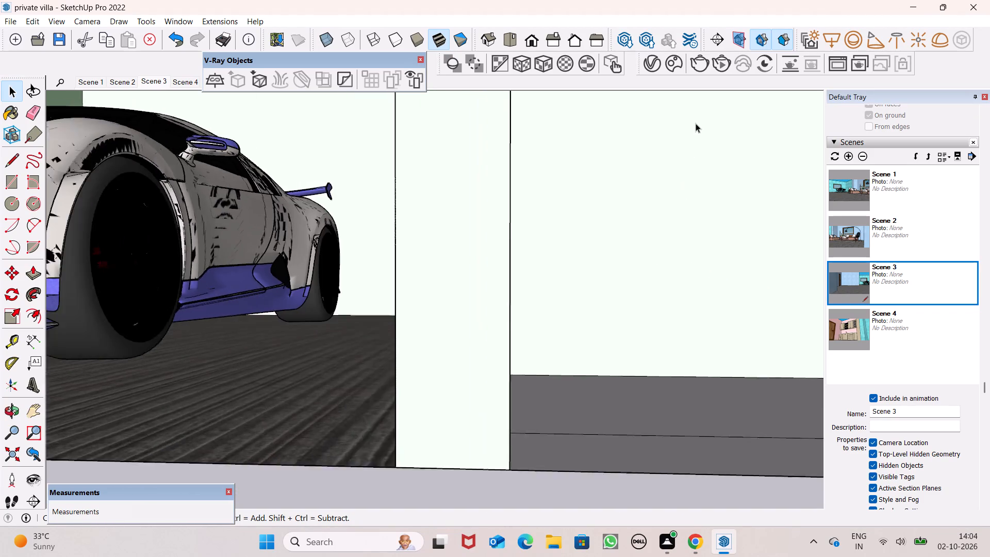
{"action": "scroll", "coordinate": [696, 123], "scroll_direction": "down", "scroll_amount": 10}
{"action": "scroll", "coordinate": [695, 127], "scroll_direction": "down", "scroll_amount": 20}
{"action": "scroll", "coordinate": [675, 108], "scroll_direction": "down", "scroll_amount": 5}
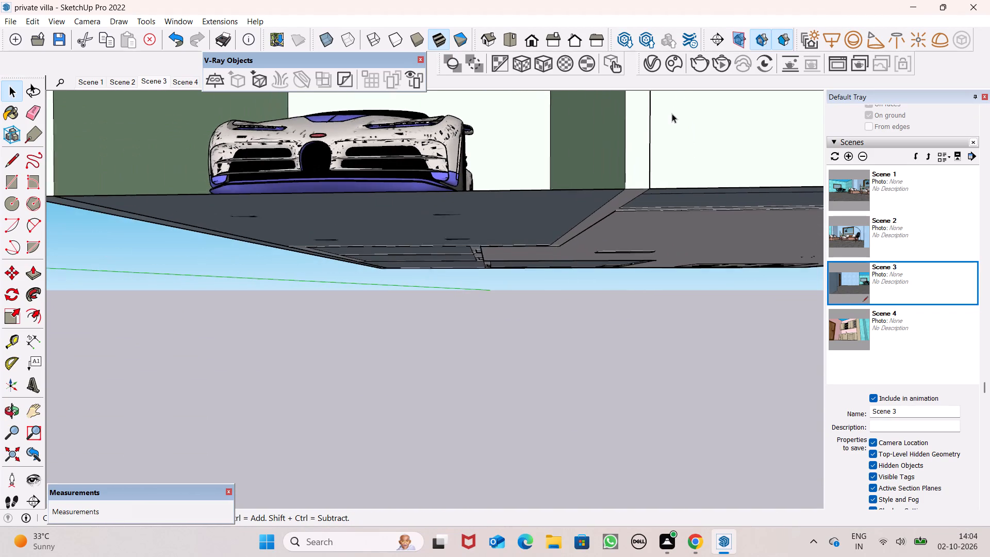
{"action": "scroll", "coordinate": [672, 113], "scroll_direction": "down", "scroll_amount": 7}
{"action": "scroll", "coordinate": [672, 105], "scroll_direction": "up", "scroll_amount": 1}
{"action": "scroll", "coordinate": [672, 105], "scroll_direction": "down", "scroll_amount": 13}
{"action": "middle_click_drag", "start_coordinate": [661, 130], "coordinate": [605, 415]}
{"action": "scroll", "coordinate": [635, 304], "scroll_direction": "down", "scroll_amount": 1}
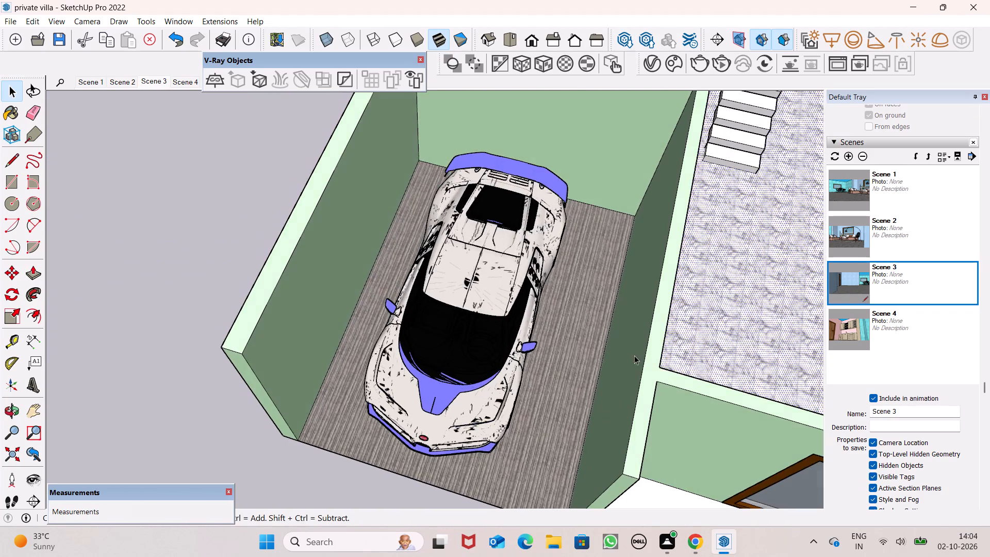
{"action": "scroll", "coordinate": [634, 355], "scroll_direction": "down", "scroll_amount": 6}
{"action": "scroll", "coordinate": [668, 281], "scroll_direction": "down", "scroll_amount": 3}
{"action": "scroll", "coordinate": [668, 281], "scroll_direction": "up", "scroll_amount": 1}
{"action": "scroll", "coordinate": [668, 281], "scroll_direction": "down", "scroll_amount": 3}
{"action": "scroll", "coordinate": [727, 139], "scroll_direction": "up", "scroll_amount": 6}
{"action": "scroll", "coordinate": [736, 187], "scroll_direction": "down", "scroll_amount": 5}
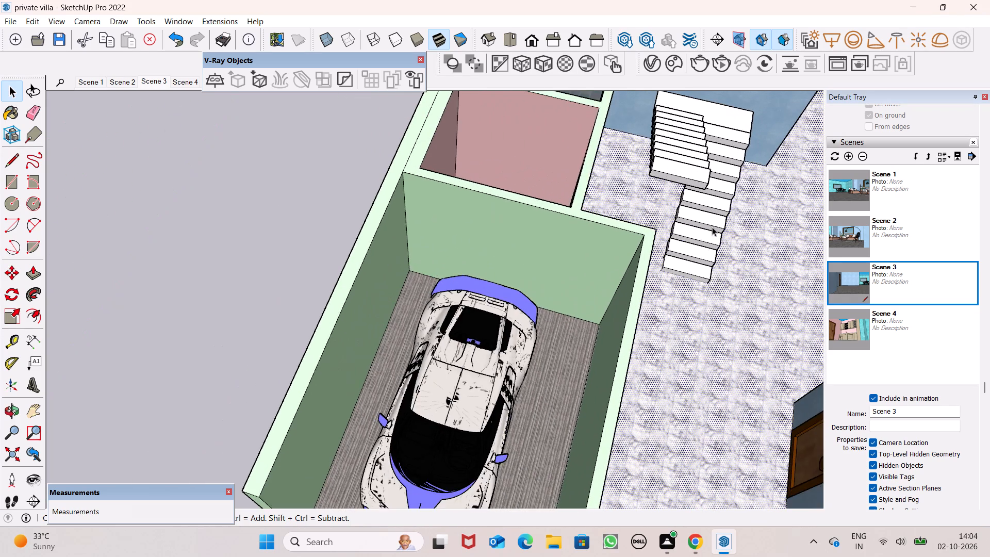
{"action": "scroll", "coordinate": [712, 227], "scroll_direction": "down", "scroll_amount": 18}
{"action": "middle_click_drag", "start_coordinate": [712, 236], "coordinate": [507, 139]}
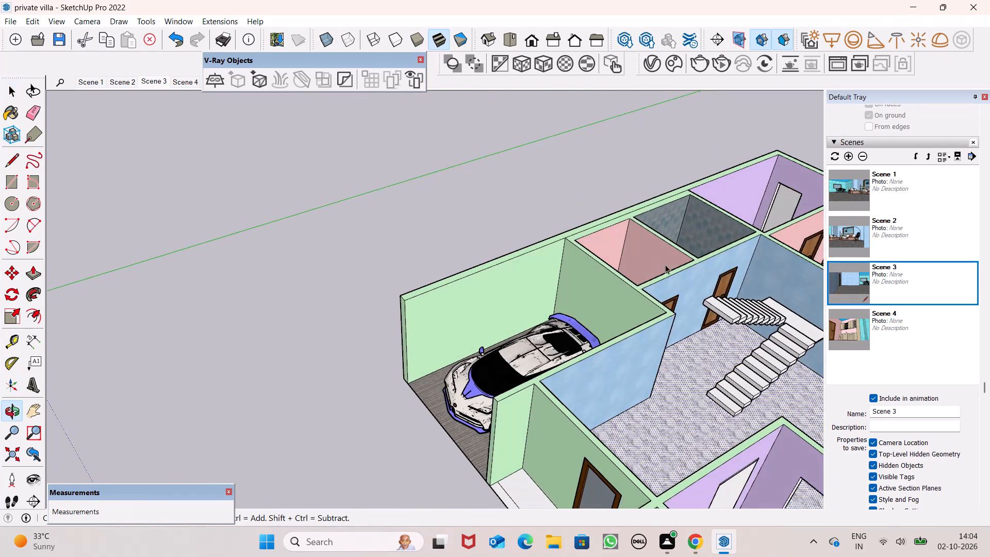
{"action": "scroll", "coordinate": [668, 255], "scroll_direction": "down", "scroll_amount": 3}
{"action": "scroll", "coordinate": [815, 353], "scroll_direction": "up", "scroll_amount": 6}
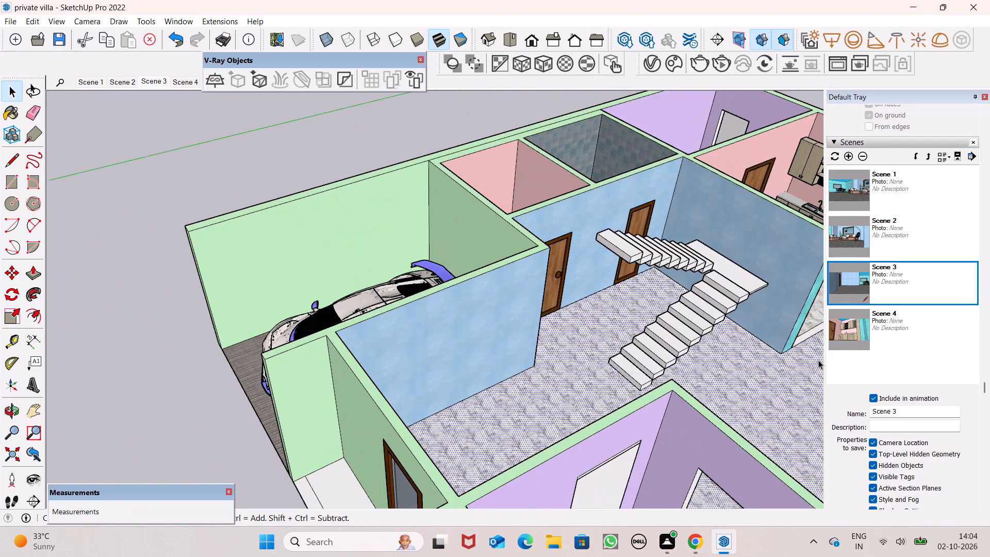
{"action": "middle_click_drag", "start_coordinate": [804, 359], "coordinate": [720, 318]}
{"action": "scroll", "coordinate": [702, 291], "scroll_direction": "up", "scroll_amount": 1}
{"action": "scroll", "coordinate": [701, 290], "scroll_direction": "down", "scroll_amount": 6}
{"action": "scroll", "coordinate": [706, 324], "scroll_direction": "up", "scroll_amount": 7}
{"action": "middle_click_drag", "start_coordinate": [712, 314], "coordinate": [668, 305]}
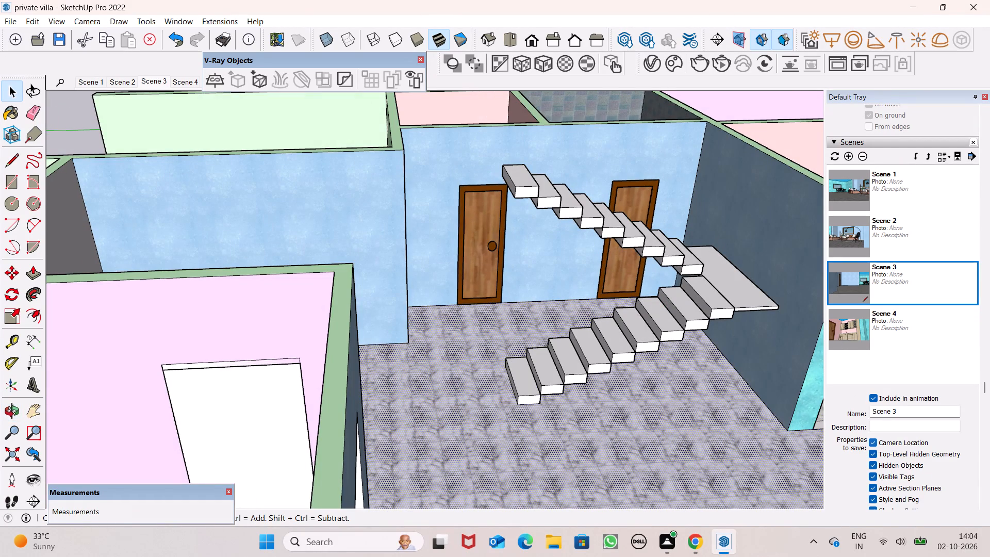
{"action": "left_click", "coordinate": [849, 161]}
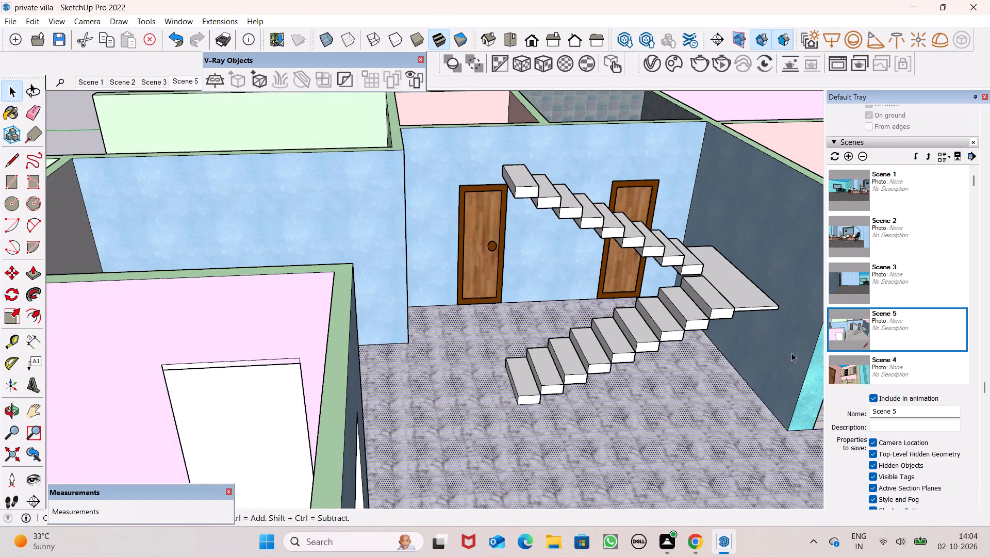
Examine the whole villa from a distance, including its room layout, the staircase and the bed standing outside.
{"action": "scroll", "coordinate": [771, 342], "scroll_direction": "down", "scroll_amount": 2}
{"action": "scroll", "coordinate": [770, 342], "scroll_direction": "up", "scroll_amount": 1}
{"action": "scroll", "coordinate": [770, 342], "scroll_direction": "down", "scroll_amount": 8}
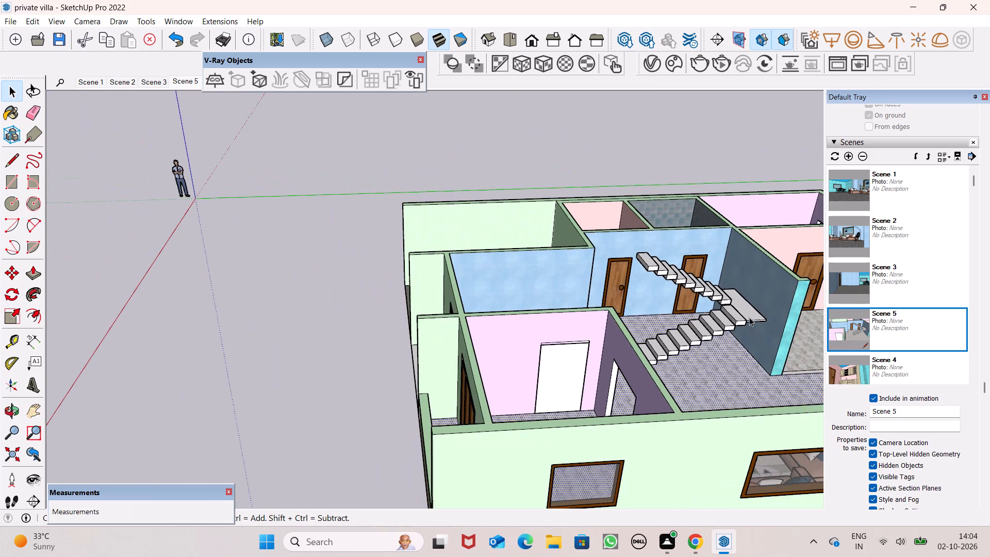
{"action": "scroll", "coordinate": [847, 343], "scroll_direction": "down", "scroll_amount": 7}
{"action": "scroll", "coordinate": [775, 341], "scroll_direction": "down", "scroll_amount": 2}
{"action": "scroll", "coordinate": [489, 247], "scroll_direction": "down", "scroll_amount": 5}
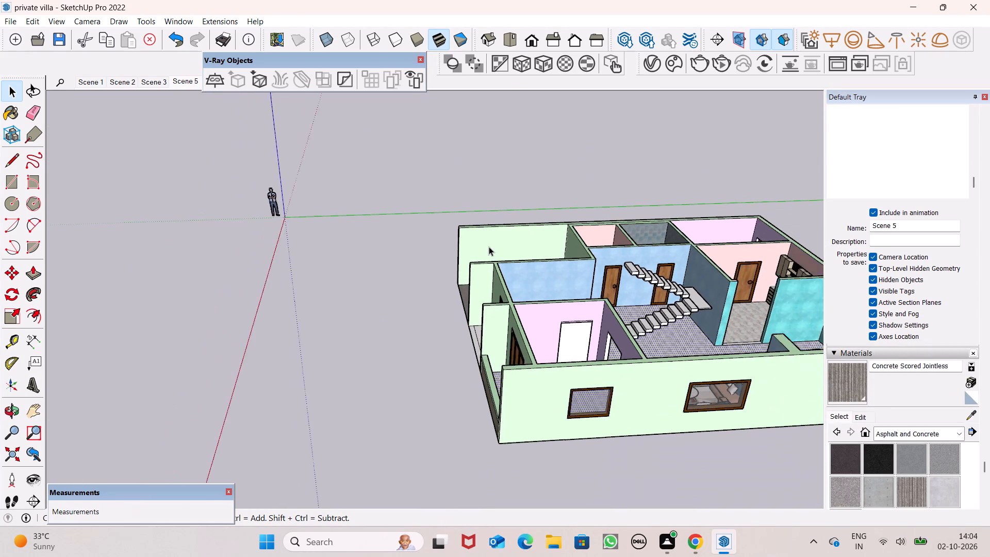
{"action": "scroll", "coordinate": [488, 243], "scroll_direction": "down", "scroll_amount": 10}
{"action": "scroll", "coordinate": [648, 274], "scroll_direction": "up", "scroll_amount": 5}
{"action": "scroll", "coordinate": [555, 257], "scroll_direction": "up", "scroll_amount": 3}
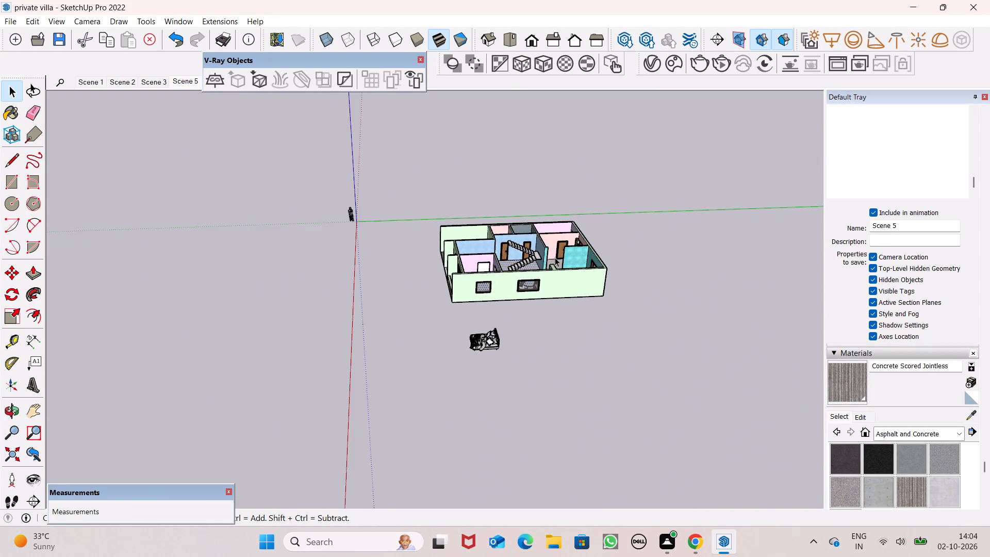
{"action": "scroll", "coordinate": [555, 257], "scroll_direction": "up", "scroll_amount": 5}
{"action": "scroll", "coordinate": [489, 228], "scroll_direction": "up", "scroll_amount": 11}
{"action": "scroll", "coordinate": [499, 214], "scroll_direction": "down", "scroll_amount": 13}
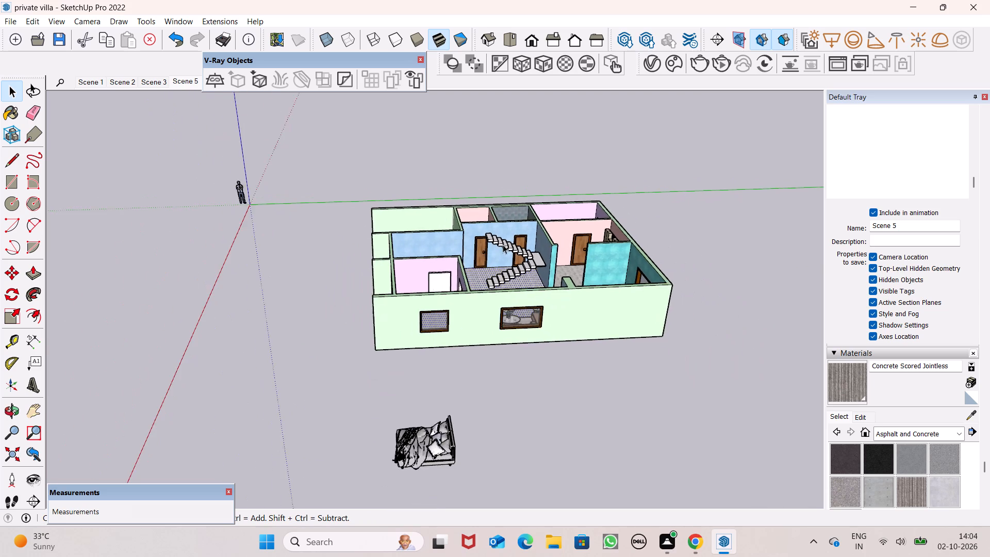
{"action": "scroll", "coordinate": [503, 244], "scroll_direction": "down", "scroll_amount": 2}
Paint the front porch floor below the entrance door with the Marble Carrara Gold Floor Tile material from the Tile collection.
{"action": "middle_click_drag", "start_coordinate": [493, 337], "coordinate": [796, 375]}
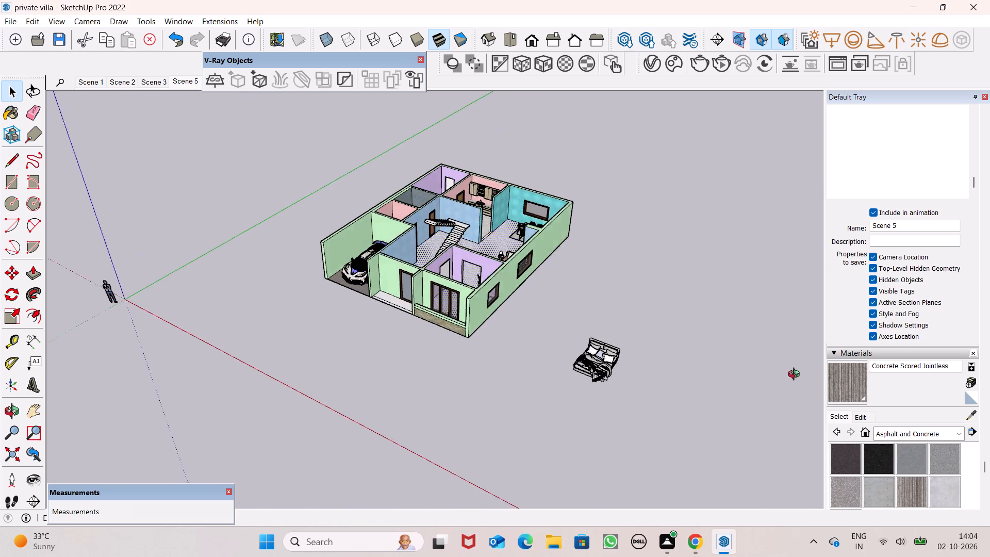
{"action": "middle_click_drag", "start_coordinate": [796, 375], "coordinate": [832, 361]}
{"action": "scroll", "coordinate": [523, 284], "scroll_direction": "up", "scroll_amount": 5}
{"action": "scroll", "coordinate": [456, 284], "scroll_direction": "up", "scroll_amount": 1}
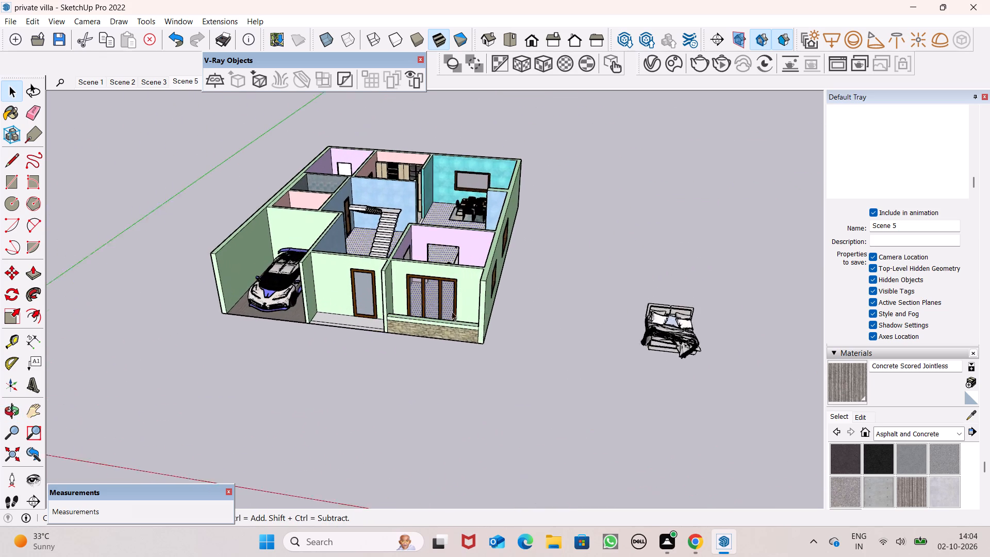
{"action": "scroll", "coordinate": [452, 312], "scroll_direction": "up", "scroll_amount": 2}
{"action": "middle_click_drag", "start_coordinate": [458, 321], "coordinate": [591, 332]}
{"action": "scroll", "coordinate": [448, 350], "scroll_direction": "up", "scroll_amount": 5}
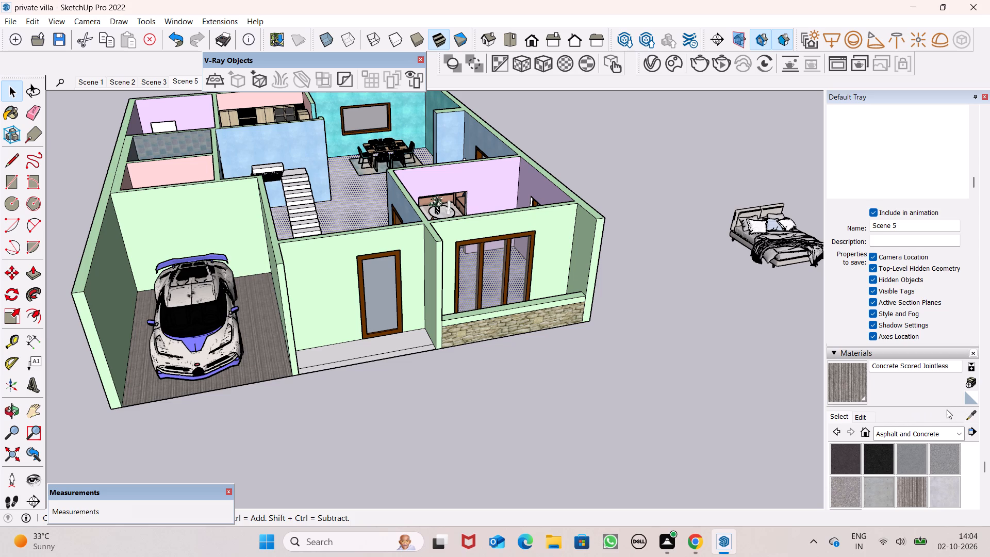
{"action": "scroll", "coordinate": [946, 409], "scroll_direction": "down", "scroll_amount": 1}
{"action": "left_click", "coordinate": [918, 374]}
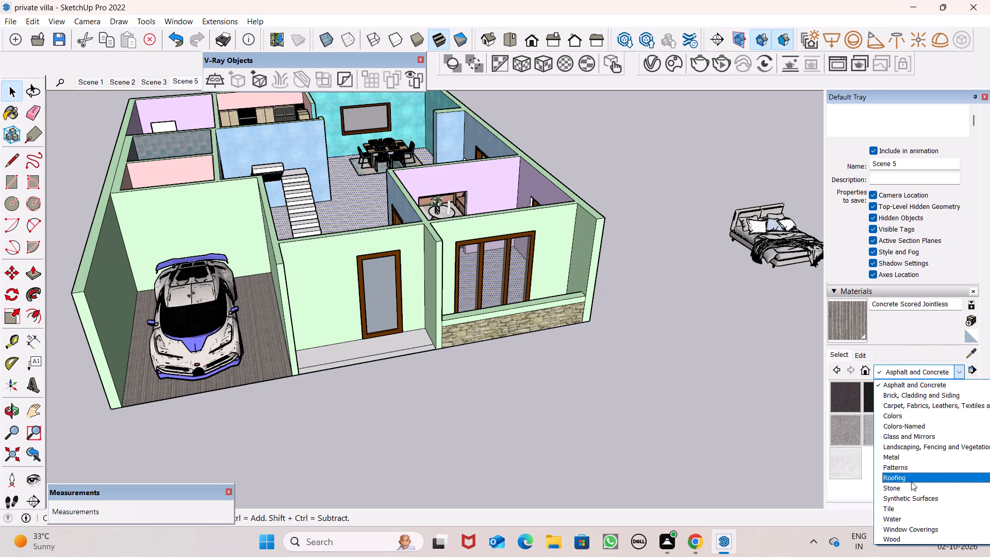
{"action": "left_click", "coordinate": [903, 507]}
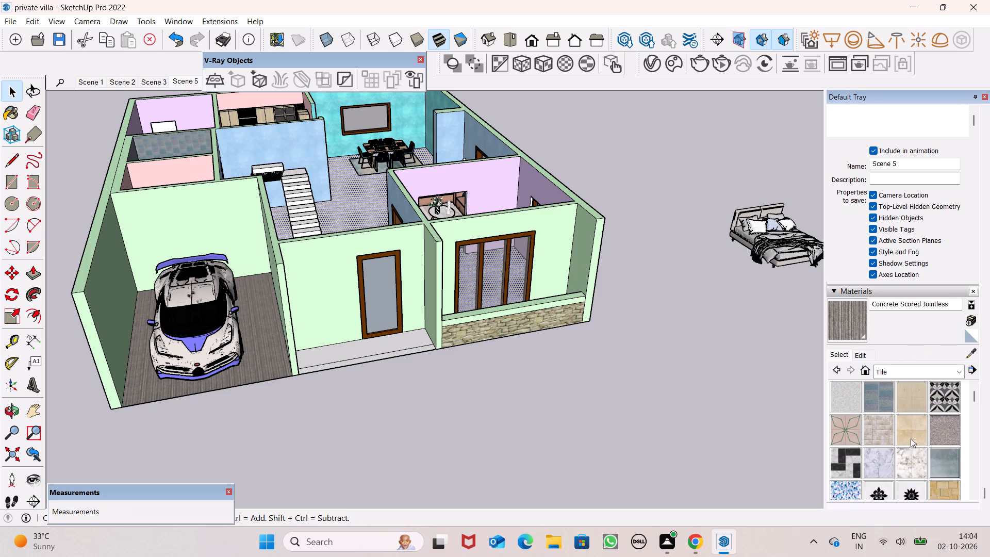
{"action": "left_click", "coordinate": [906, 472]}
{"action": "scroll", "coordinate": [406, 363], "scroll_direction": "up", "scroll_amount": 6}
{"action": "scroll", "coordinate": [350, 333], "scroll_direction": "up", "scroll_amount": 3}
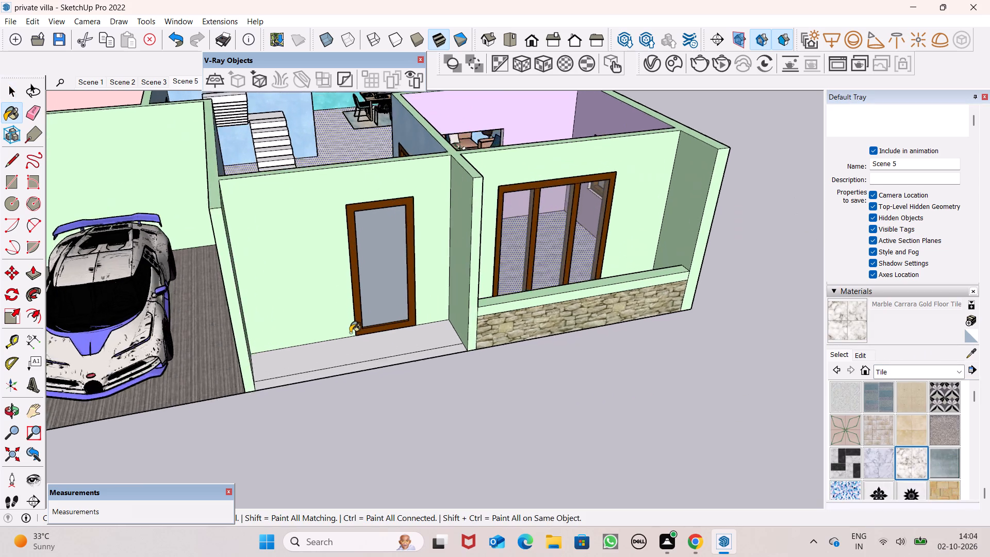
{"action": "scroll", "coordinate": [350, 333], "scroll_direction": "up", "scroll_amount": 2}
{"action": "left_click", "coordinate": [364, 352]}
Paint the narrow strip along the porch's front edge with the same Marble Carrara Gold Floor Tile.
{"action": "middle_click_drag", "start_coordinate": [429, 371], "coordinate": [440, 513]}
{"action": "middle_click_drag", "start_coordinate": [359, 327], "coordinate": [384, 463]}
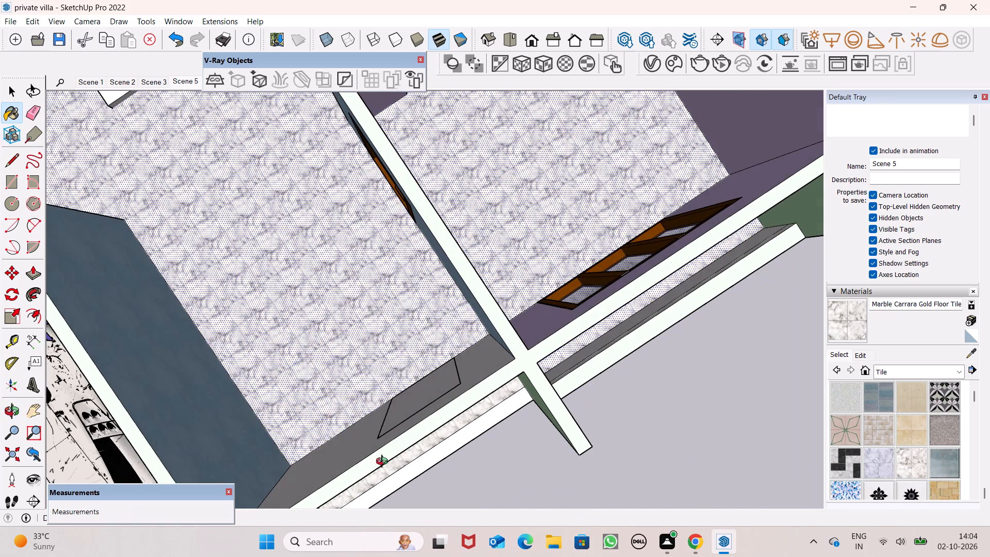
{"action": "middle_click_drag", "start_coordinate": [384, 463], "coordinate": [277, 323]}
{"action": "scroll", "coordinate": [459, 437], "scroll_direction": "up", "scroll_amount": 2}
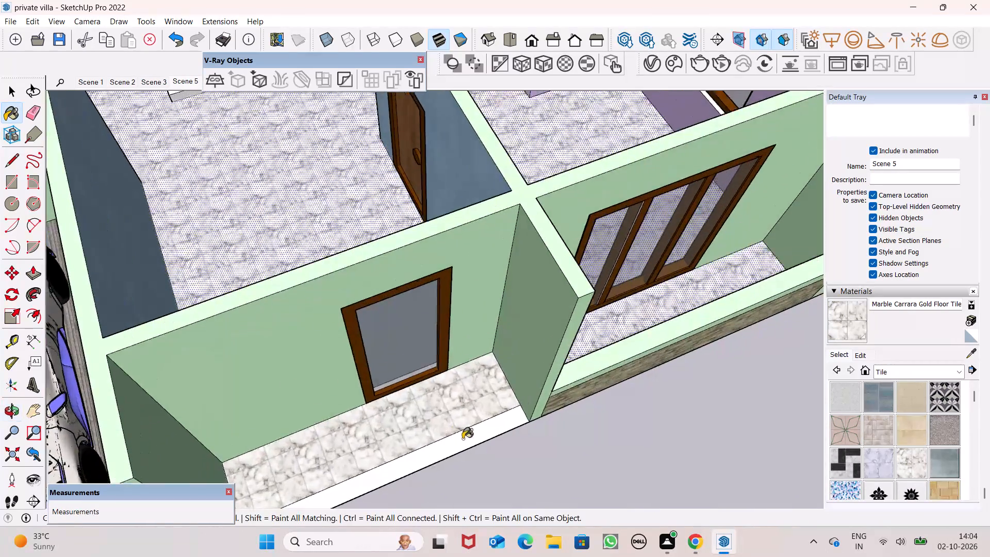
{"action": "scroll", "coordinate": [463, 439], "scroll_direction": "up", "scroll_amount": 5}
{"action": "scroll", "coordinate": [577, 390], "scroll_direction": "down", "scroll_amount": 5}
{"action": "scroll", "coordinate": [596, 321], "scroll_direction": "down", "scroll_amount": 7}
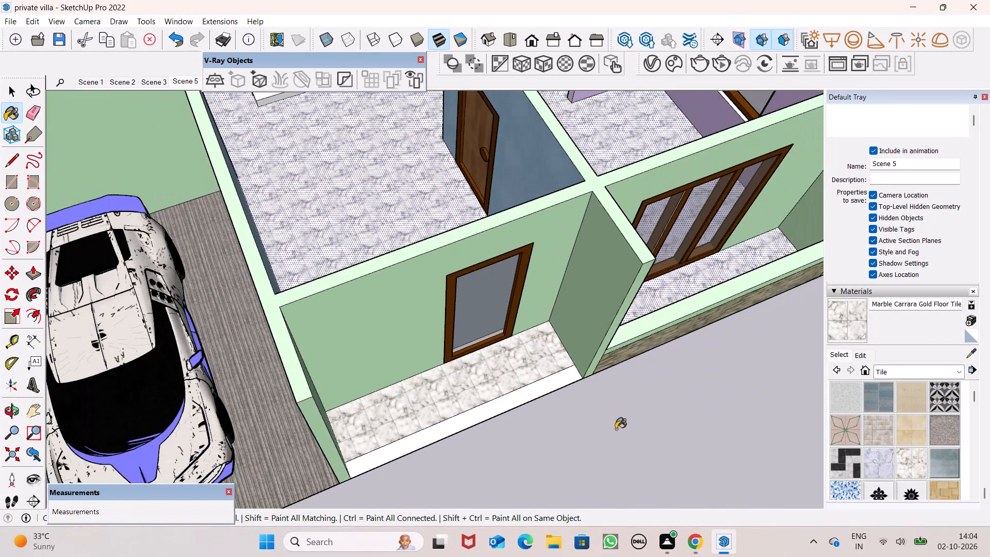
{"action": "middle_click_drag", "start_coordinate": [617, 437], "coordinate": [432, 370]}
{"action": "scroll", "coordinate": [359, 400], "scroll_direction": "up", "scroll_amount": 7}
{"action": "left_click", "coordinate": [365, 397]}
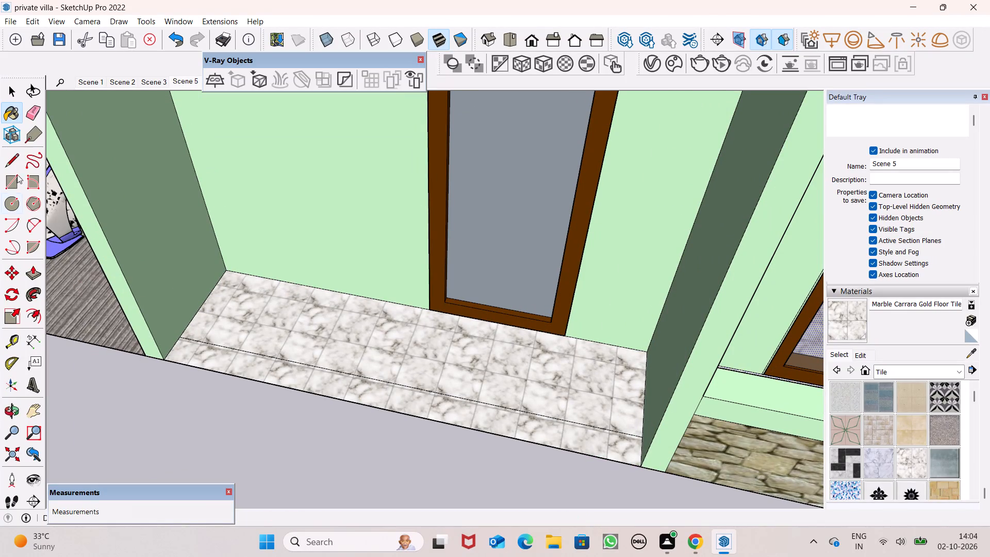
Erase the dividing edge between the tiled porch floor and its front strip.
{"action": "left_click", "coordinate": [29, 116]}
{"action": "scroll", "coordinate": [246, 371], "scroll_direction": "up", "scroll_amount": 6}
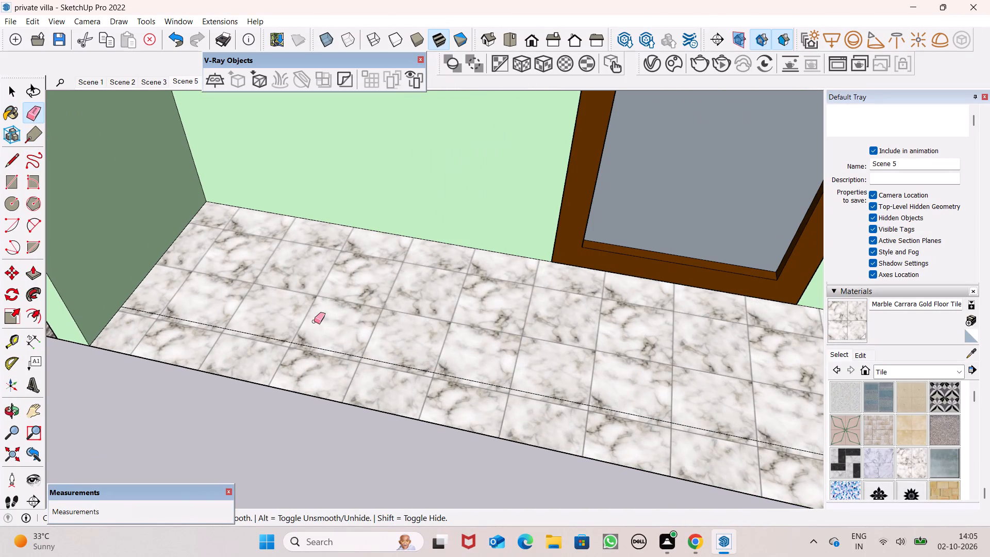
{"action": "left_click_drag", "start_coordinate": [314, 331], "coordinate": [314, 358]}
{"action": "left_click", "coordinate": [314, 358]}
{"action": "scroll", "coordinate": [379, 320], "scroll_direction": "down", "scroll_amount": 19}
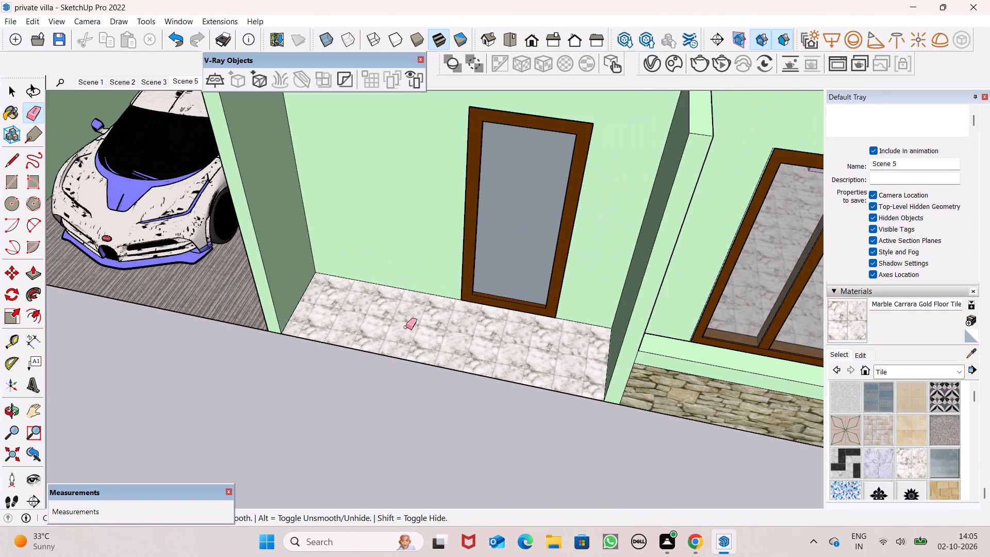
{"action": "key", "text": "space"}
Examine the villa's front facade, tiled porch and overall layout from farther away.
{"action": "scroll", "coordinate": [424, 317], "scroll_direction": "down", "scroll_amount": 11}
{"action": "middle_click_drag", "start_coordinate": [467, 352], "coordinate": [486, 283]}
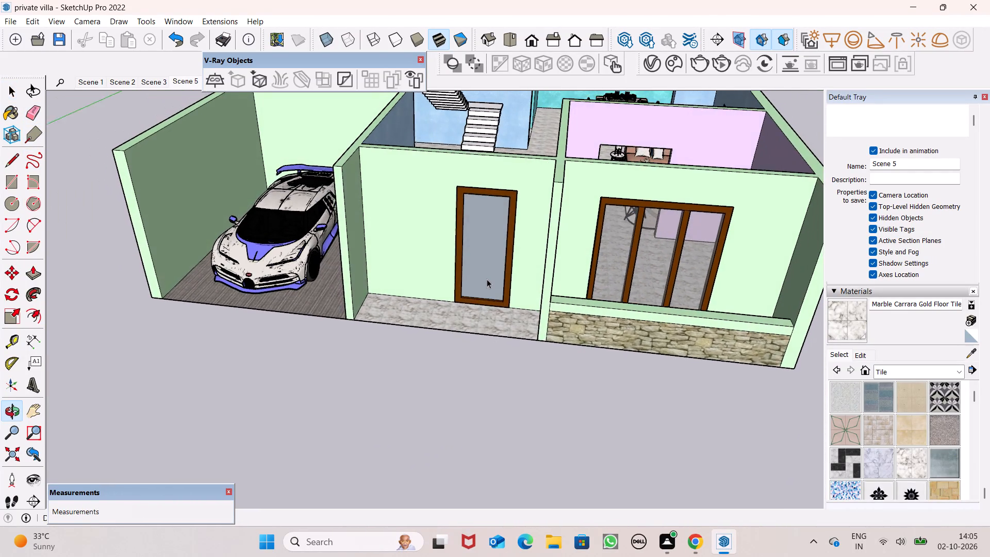
{"action": "scroll", "coordinate": [487, 278], "scroll_direction": "down", "scroll_amount": 20}
{"action": "scroll", "coordinate": [513, 272], "scroll_direction": "down", "scroll_amount": 1}
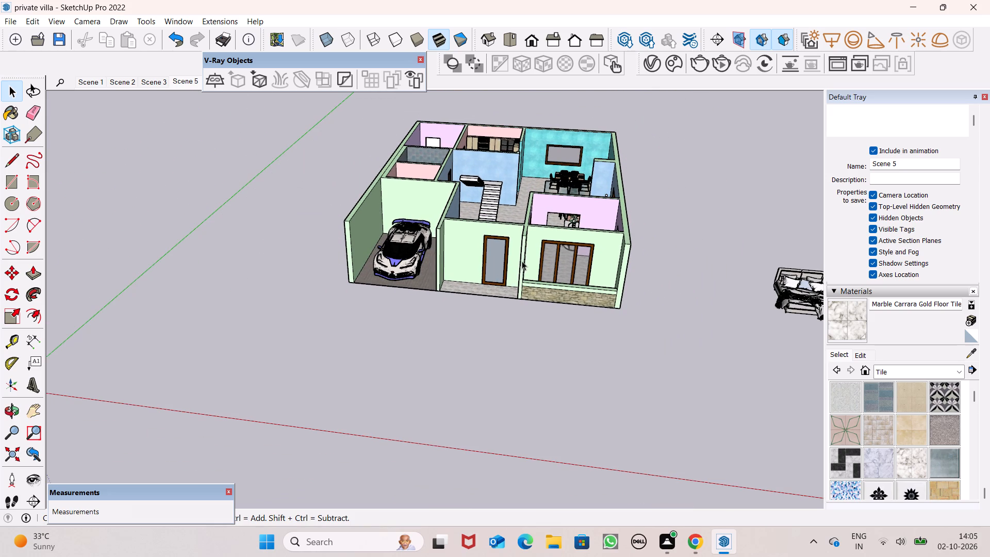
{"action": "scroll", "coordinate": [638, 154], "scroll_direction": "up", "scroll_amount": 2}
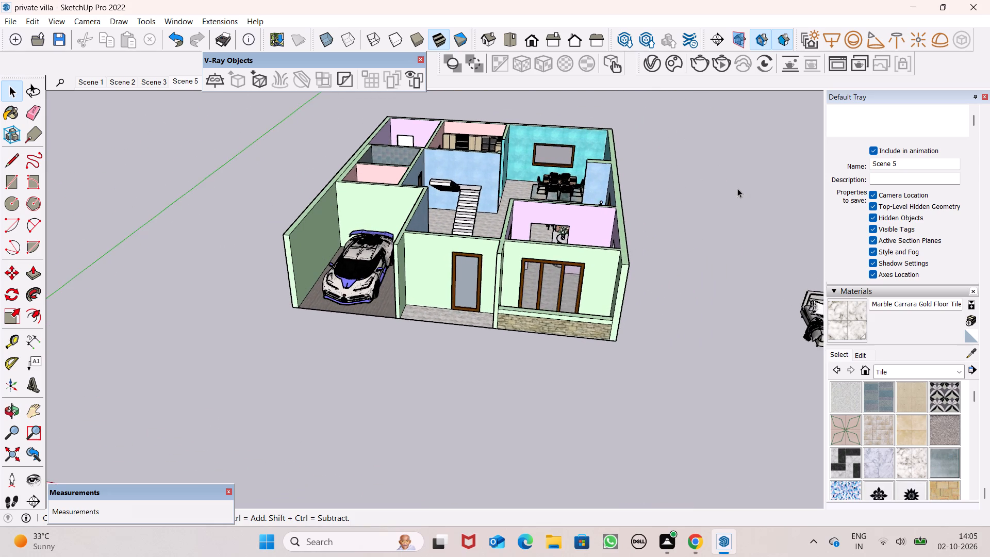
{"action": "scroll", "coordinate": [737, 188], "scroll_direction": "up", "scroll_amount": 3}
{"action": "scroll", "coordinate": [304, 181], "scroll_direction": "down", "scroll_amount": 10}
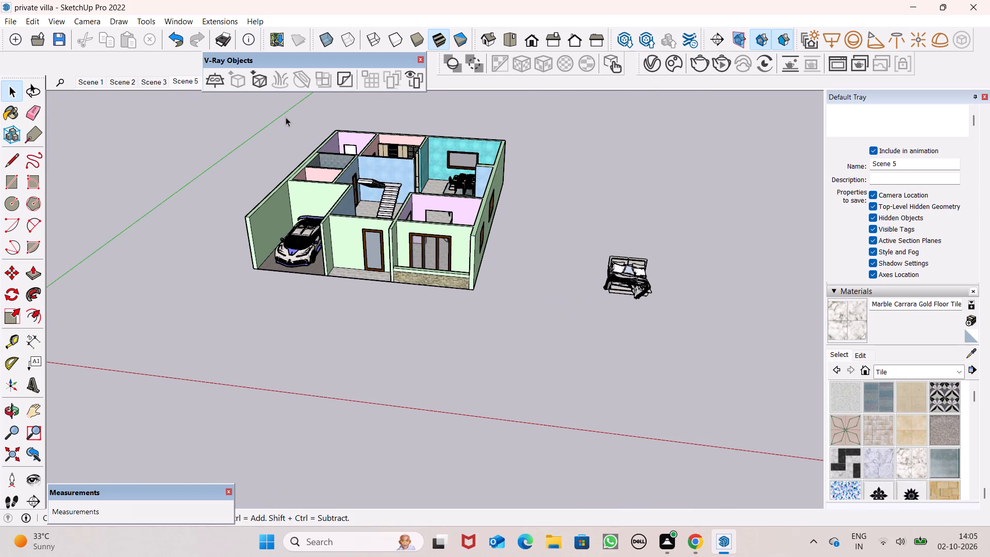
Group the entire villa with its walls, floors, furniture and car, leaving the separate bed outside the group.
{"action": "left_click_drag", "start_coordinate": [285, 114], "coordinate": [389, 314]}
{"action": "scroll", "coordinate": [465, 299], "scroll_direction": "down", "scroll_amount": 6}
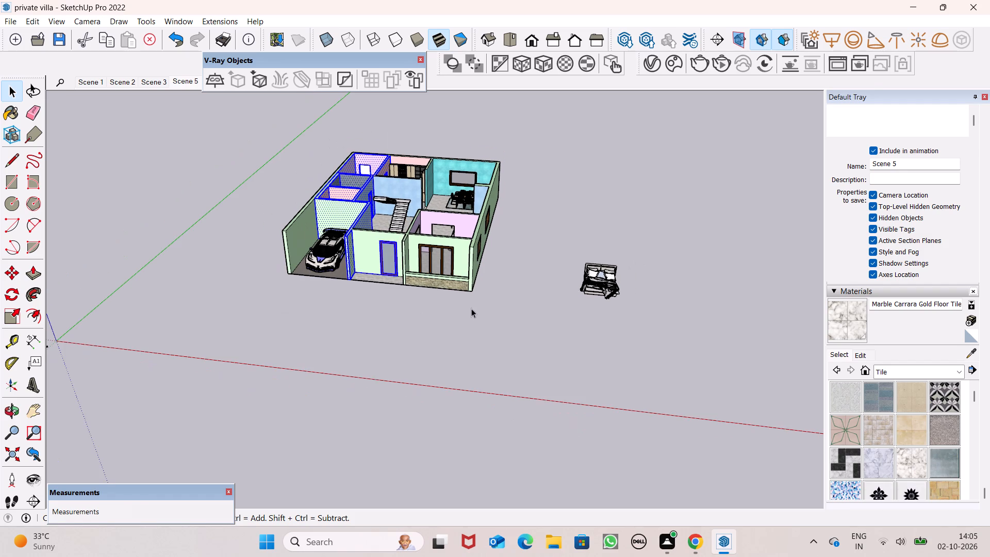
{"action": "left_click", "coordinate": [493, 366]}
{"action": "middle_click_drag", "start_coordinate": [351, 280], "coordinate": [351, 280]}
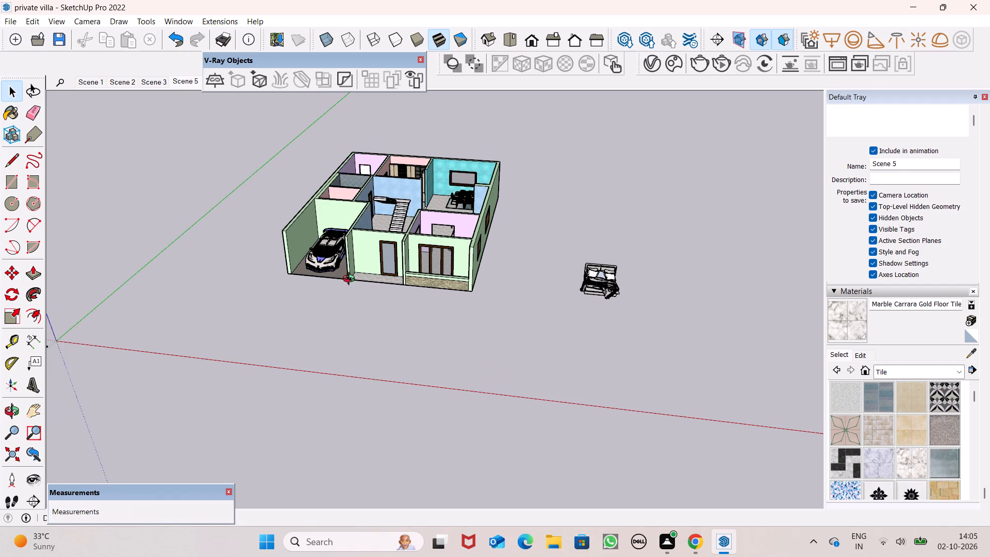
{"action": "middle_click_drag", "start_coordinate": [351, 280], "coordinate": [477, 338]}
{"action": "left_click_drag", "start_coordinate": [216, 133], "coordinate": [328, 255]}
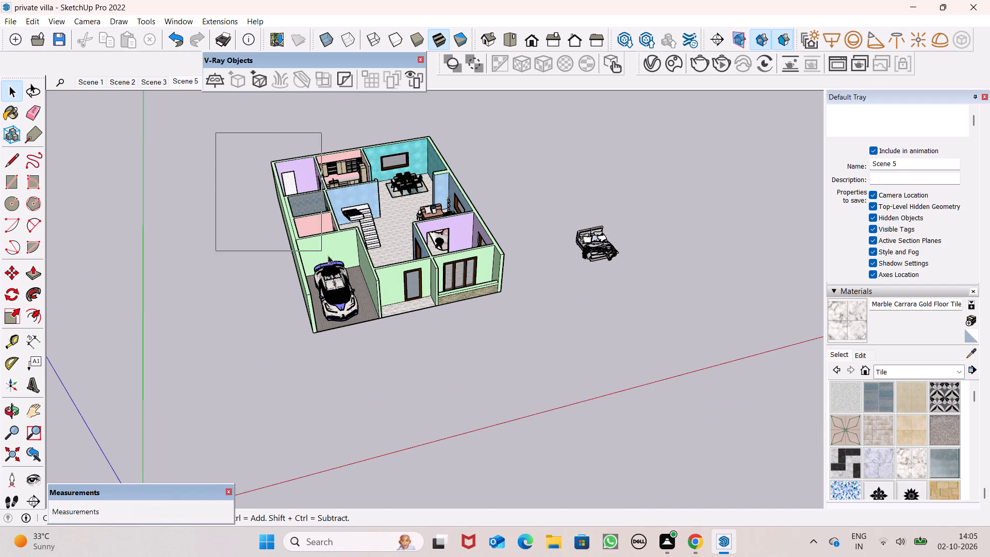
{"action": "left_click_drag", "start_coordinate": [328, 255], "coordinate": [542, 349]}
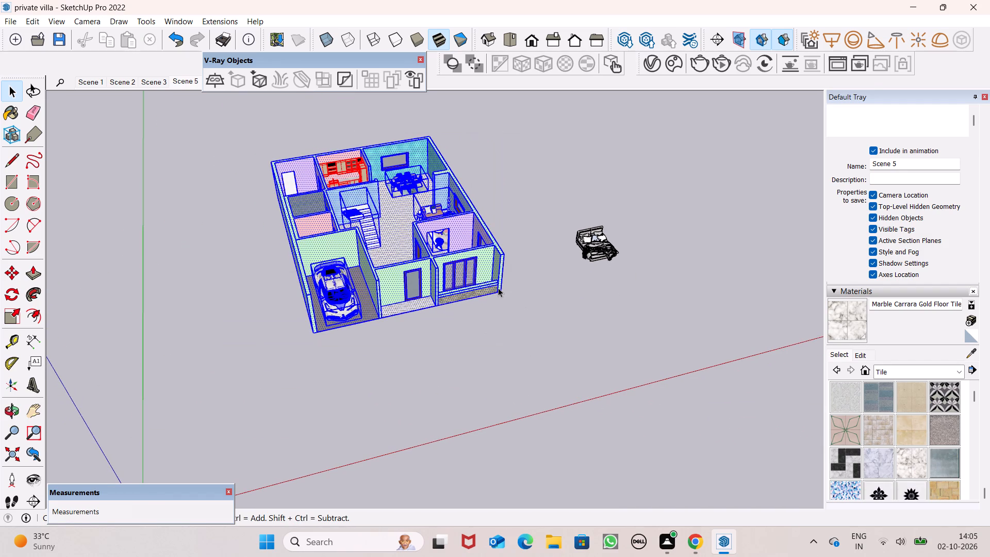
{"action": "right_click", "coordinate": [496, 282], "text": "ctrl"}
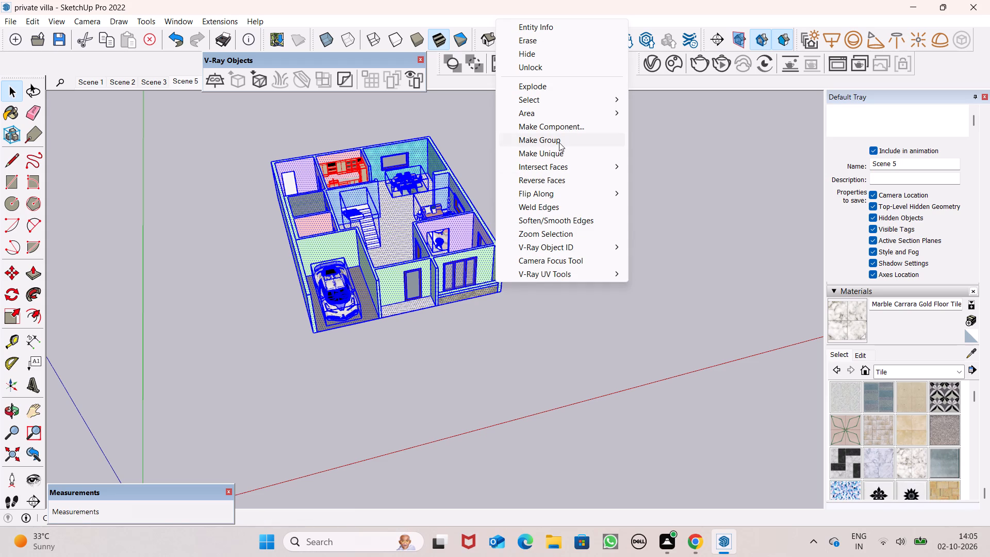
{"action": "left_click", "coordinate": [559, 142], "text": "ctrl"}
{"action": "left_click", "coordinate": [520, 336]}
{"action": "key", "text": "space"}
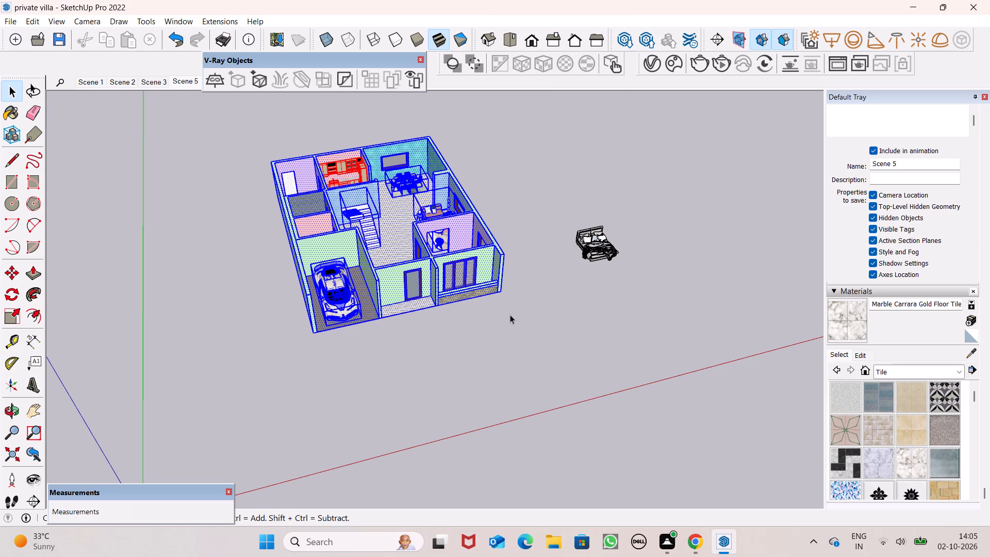
Examine the grouped villa from outside and from above, including the hall and front room floors.
{"action": "scroll", "coordinate": [501, 271], "scroll_direction": "down", "scroll_amount": 4}
{"action": "middle_click_drag", "start_coordinate": [516, 316], "coordinate": [325, 281]}
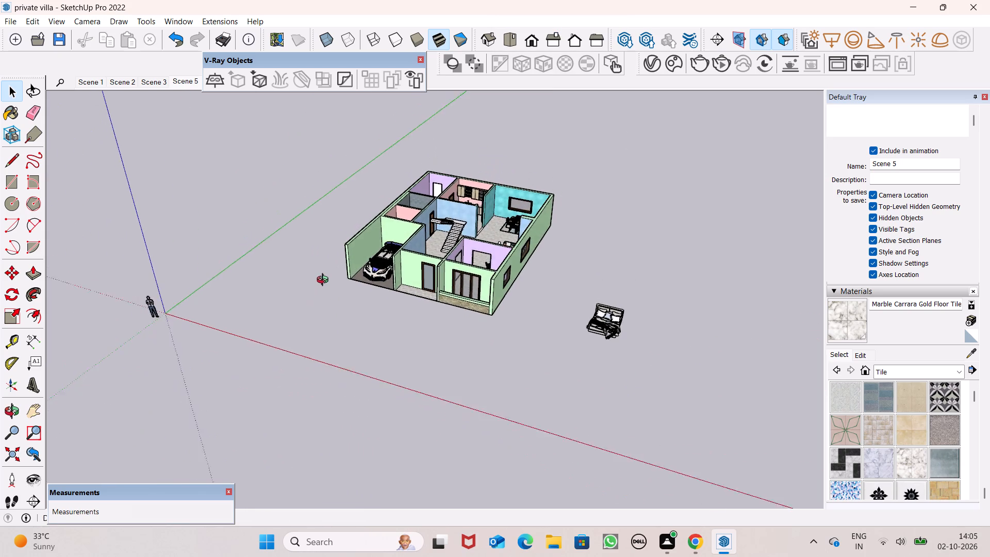
{"action": "middle_click_drag", "start_coordinate": [325, 281], "coordinate": [351, 254]}
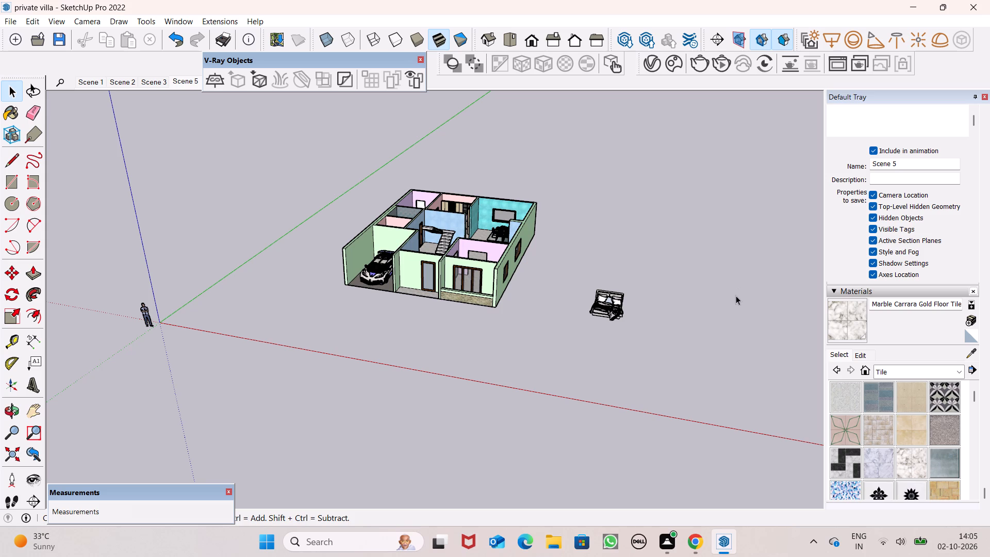
{"action": "scroll", "coordinate": [481, 323], "scroll_direction": "down", "scroll_amount": 1}
{"action": "scroll", "coordinate": [457, 260], "scroll_direction": "up", "scroll_amount": 7}
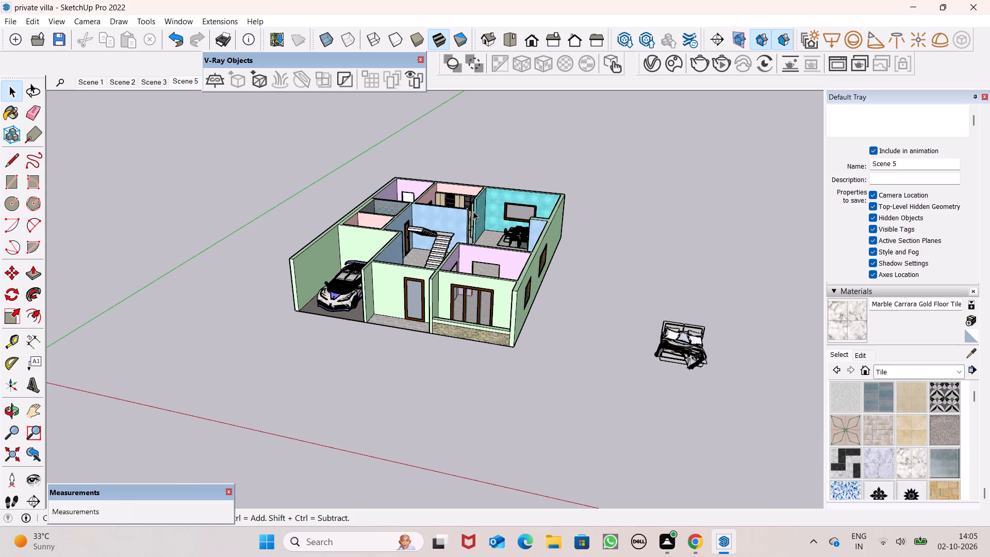
{"action": "scroll", "coordinate": [473, 211], "scroll_direction": "up", "scroll_amount": 5}
{"action": "scroll", "coordinate": [508, 244], "scroll_direction": "up", "scroll_amount": 6}
{"action": "scroll", "coordinate": [523, 220], "scroll_direction": "down", "scroll_amount": 7}
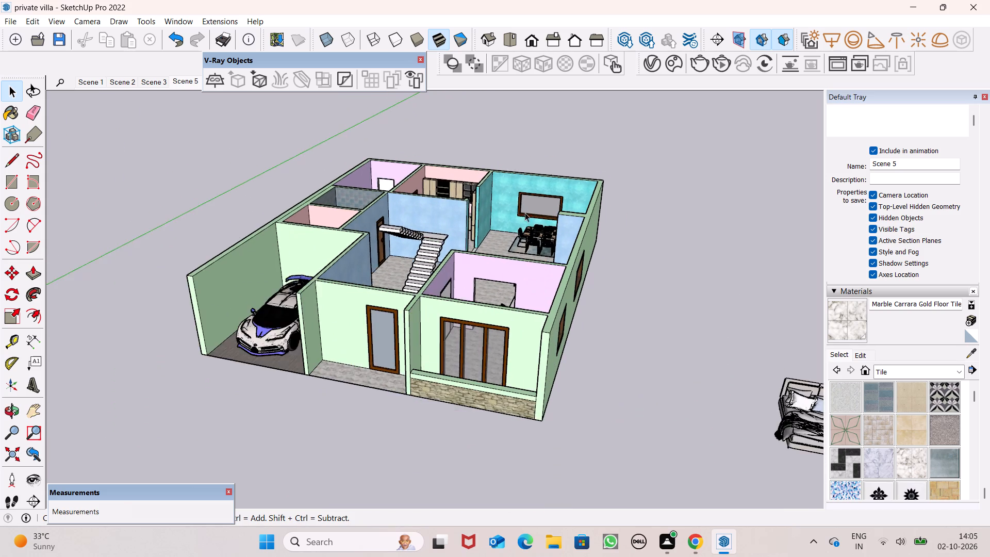
{"action": "scroll", "coordinate": [526, 210], "scroll_direction": "down", "scroll_amount": 7}
{"action": "middle_click_drag", "start_coordinate": [521, 258], "coordinate": [552, 453]}
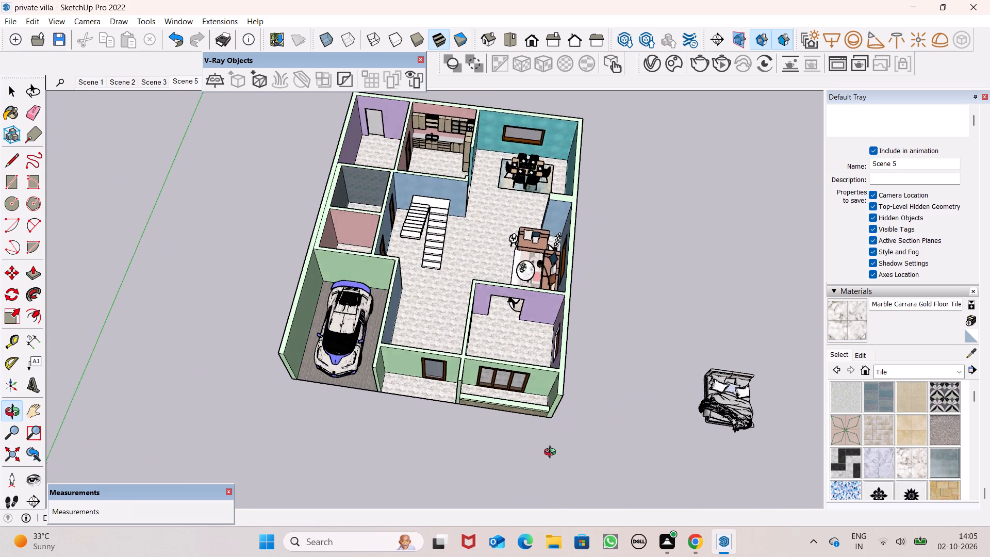
{"action": "middle_click_drag", "start_coordinate": [552, 453], "coordinate": [557, 469]}
{"action": "scroll", "coordinate": [501, 326], "scroll_direction": "up", "scroll_amount": 4}
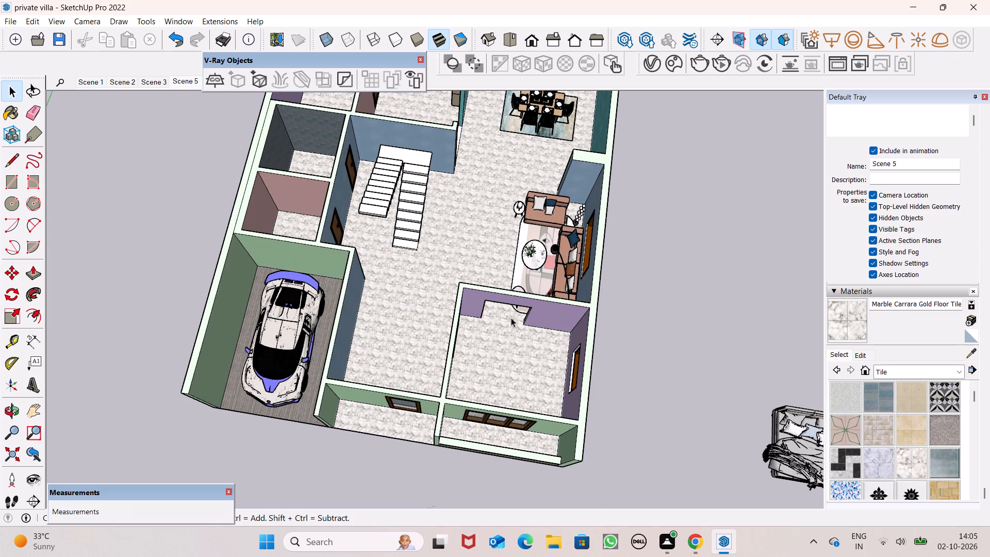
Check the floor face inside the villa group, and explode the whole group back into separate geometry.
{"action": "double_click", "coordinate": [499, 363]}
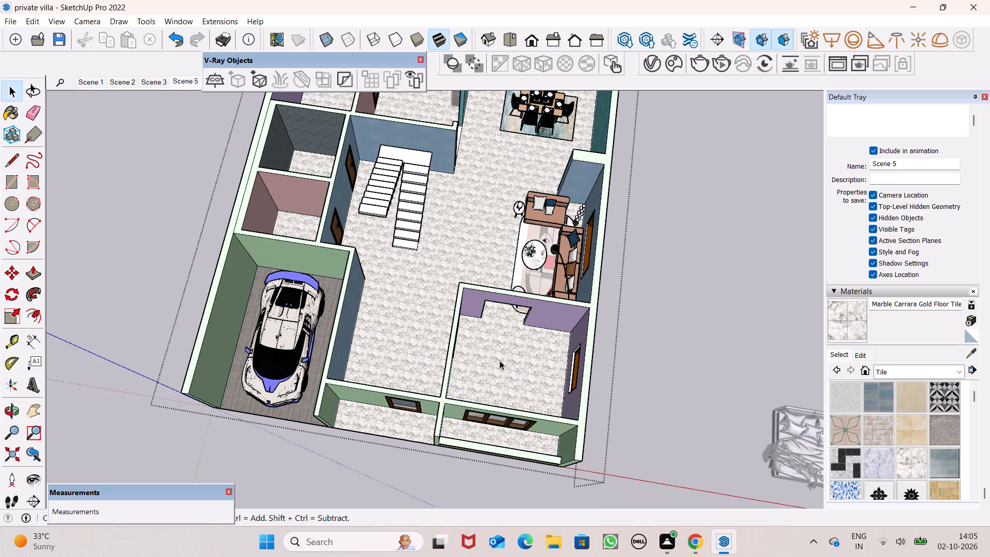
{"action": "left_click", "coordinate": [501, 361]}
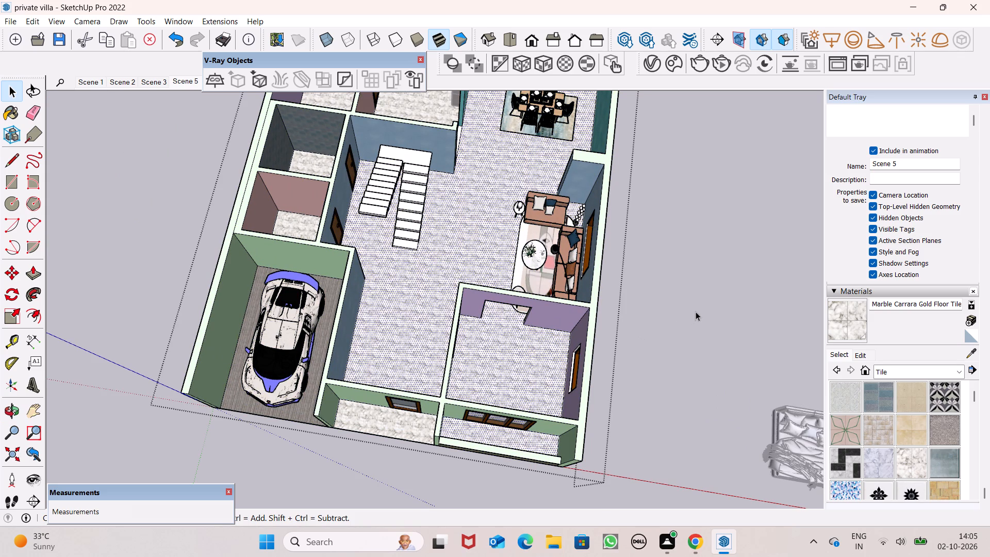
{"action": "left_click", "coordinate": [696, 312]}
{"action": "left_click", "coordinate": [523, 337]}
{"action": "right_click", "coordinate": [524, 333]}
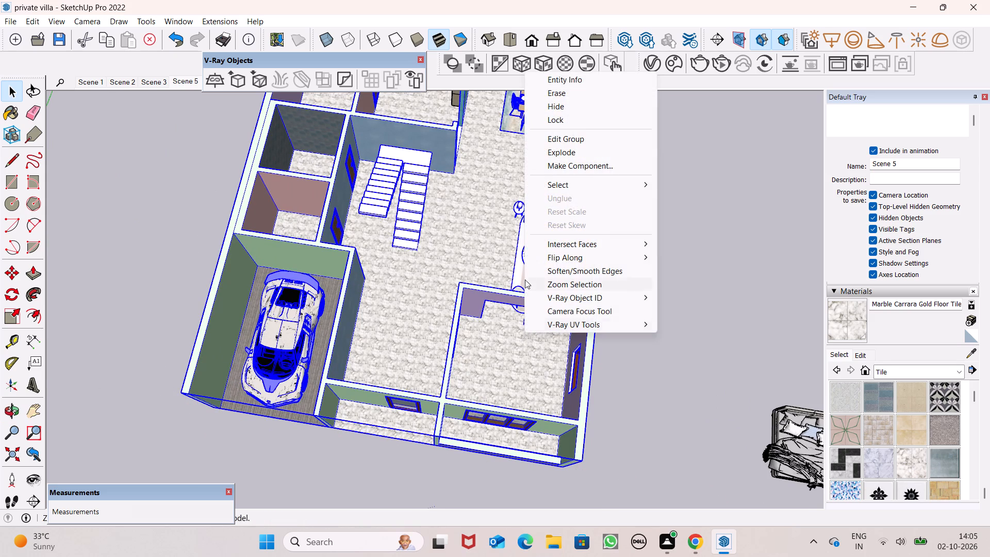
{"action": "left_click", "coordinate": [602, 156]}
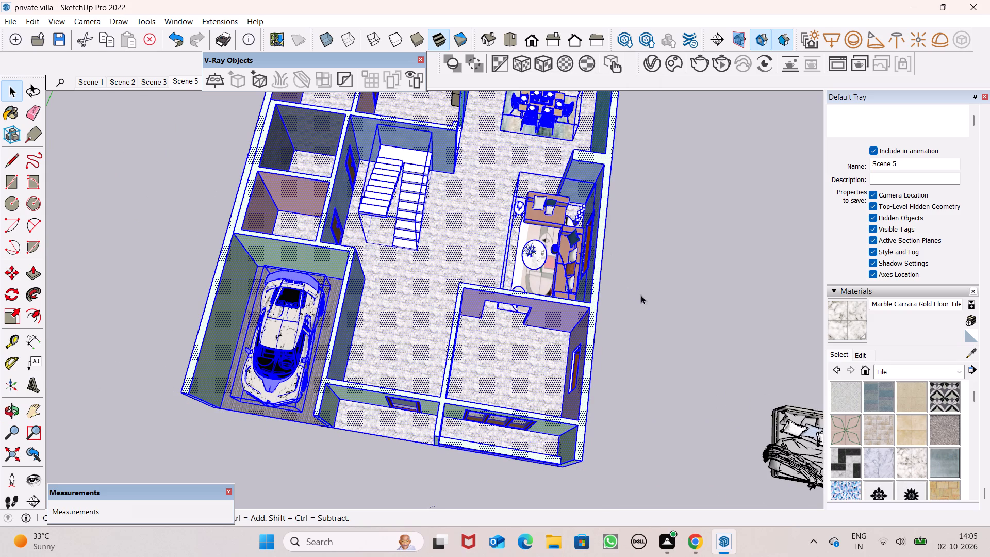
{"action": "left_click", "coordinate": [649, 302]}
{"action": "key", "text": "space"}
Copy the connected tiled floor face of the hall, dining area and front room about 36' 5" outside, beside the villa.
{"action": "left_click", "coordinate": [429, 289]}
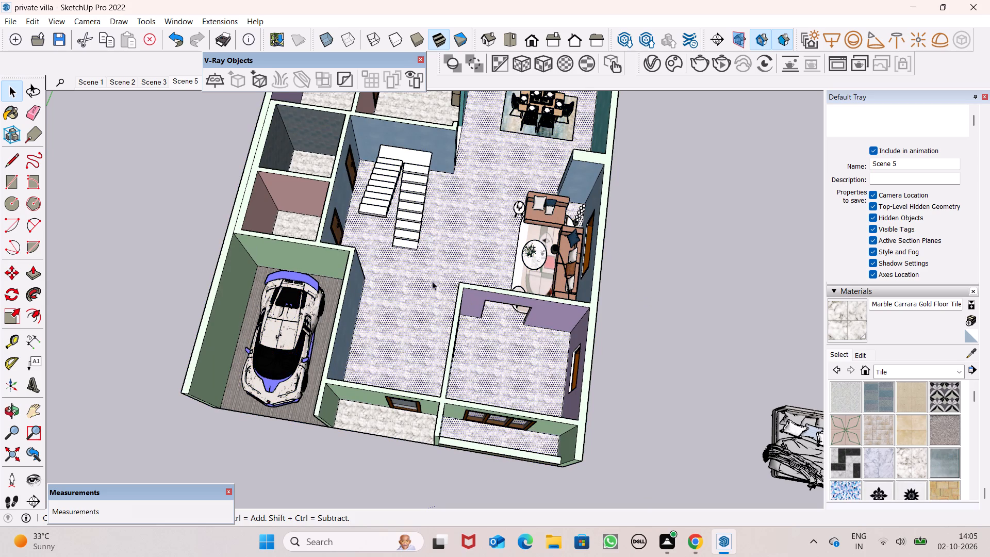
{"action": "scroll", "coordinate": [438, 273], "scroll_direction": "down", "scroll_amount": 9}
{"action": "left_click", "coordinate": [602, 287]}
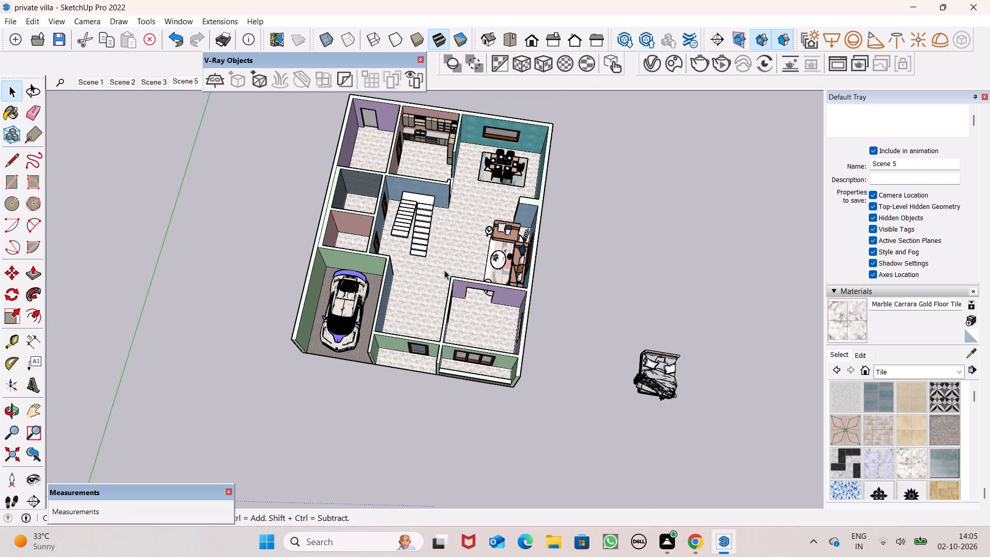
{"action": "double_click", "coordinate": [444, 270], "text": "ctrl"}
{"action": "double_click", "coordinate": [445, 270]}
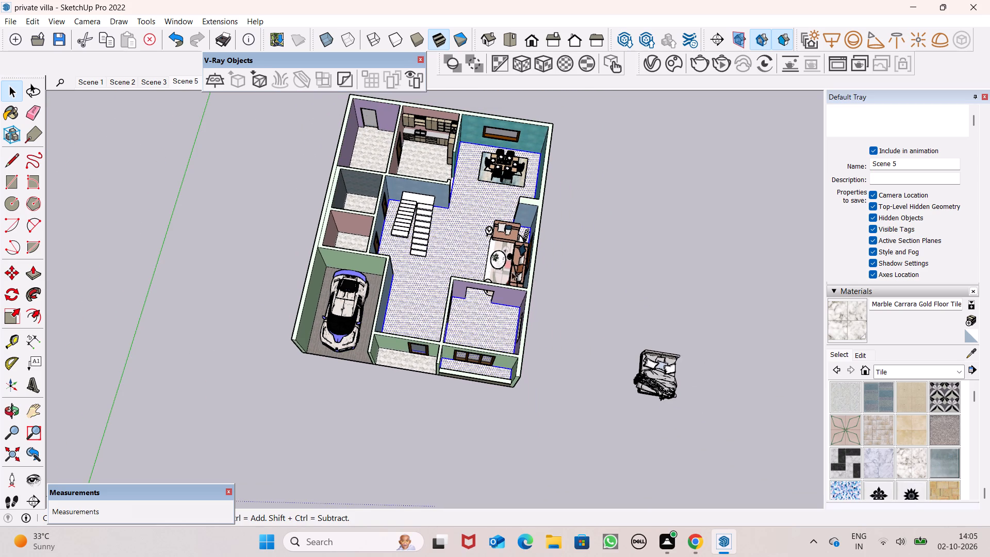
{"action": "scroll", "coordinate": [549, 268], "scroll_direction": "up", "scroll_amount": 6}
{"action": "key", "text": "m"}
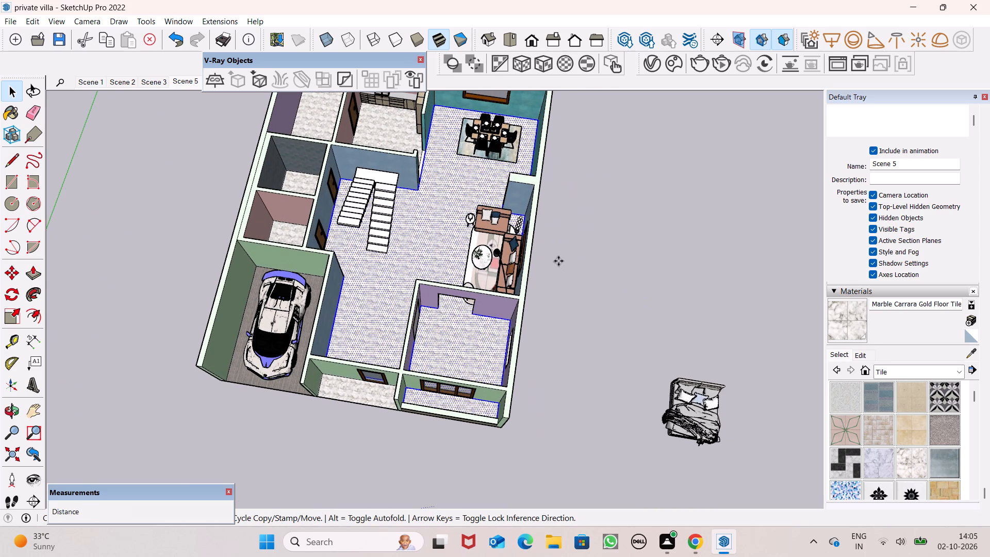
{"action": "key", "text": "Return"}
{"action": "left_click_drag", "start_coordinate": [428, 240], "coordinate": [461, 254]}
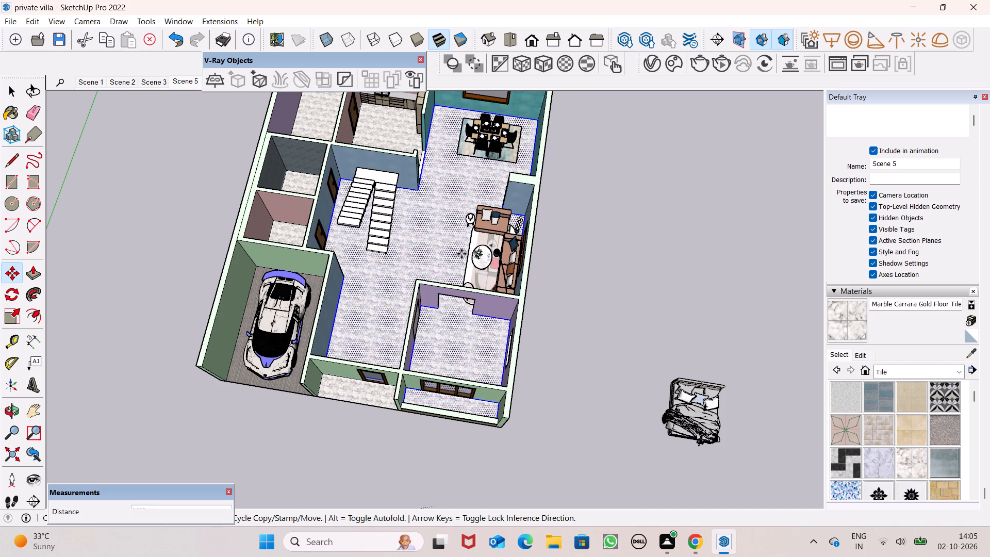
{"action": "left_click_drag", "start_coordinate": [461, 254], "coordinate": [671, 232]}
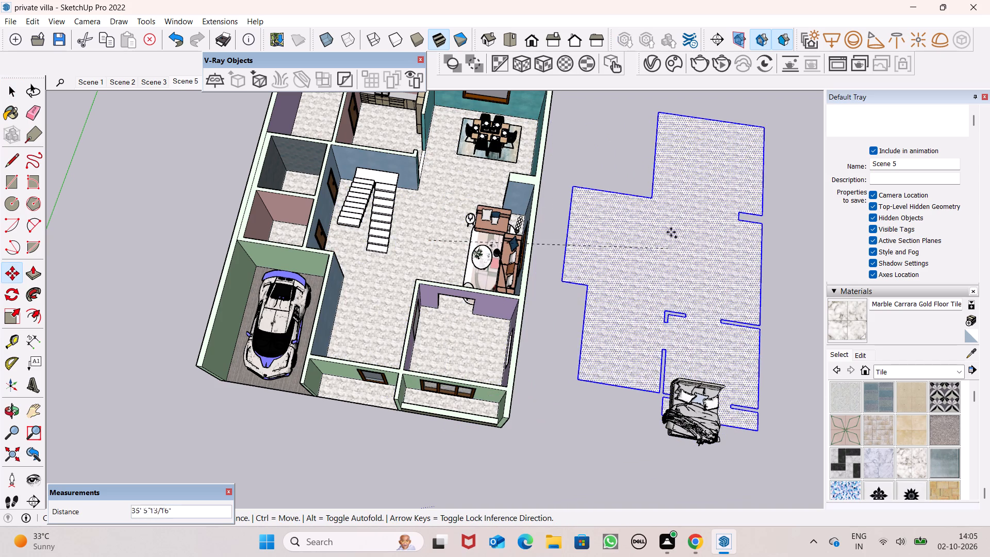
{"action": "left_click_drag", "start_coordinate": [671, 232], "coordinate": [670, 220]}
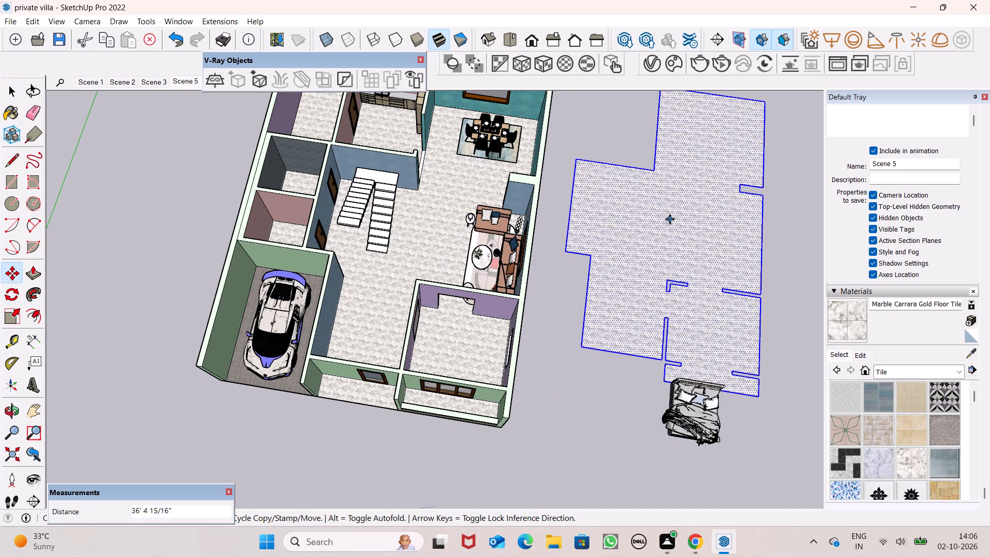
{"action": "left_click", "coordinate": [670, 219]}
{"action": "key", "text": "space"}
{"action": "left_click", "coordinate": [609, 415]}
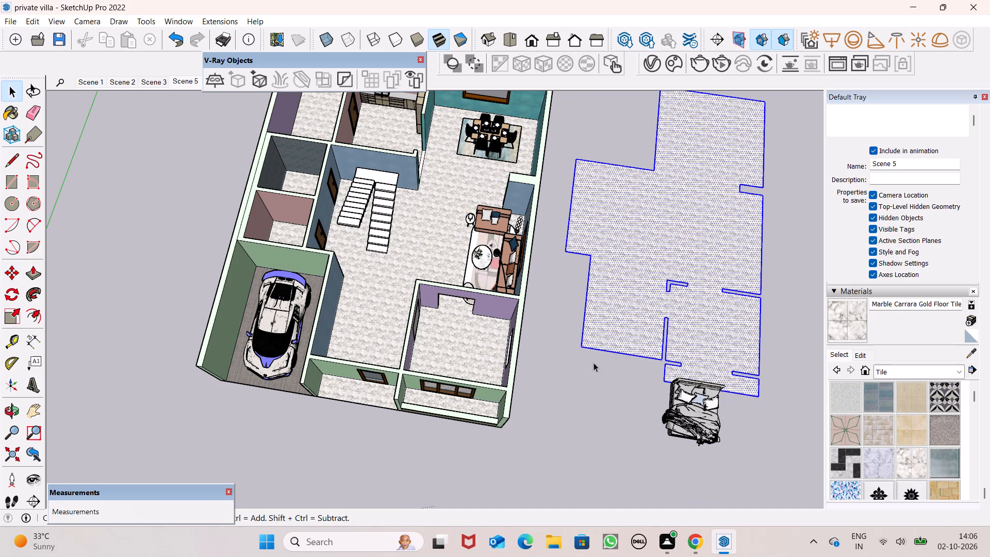
{"action": "key", "text": "space"}
Move the bed clear of the copied floor face, onto the open ground in front of it.
{"action": "scroll", "coordinate": [622, 236], "scroll_direction": "down", "scroll_amount": 7}
{"action": "scroll", "coordinate": [675, 253], "scroll_direction": "up", "scroll_amount": 5}
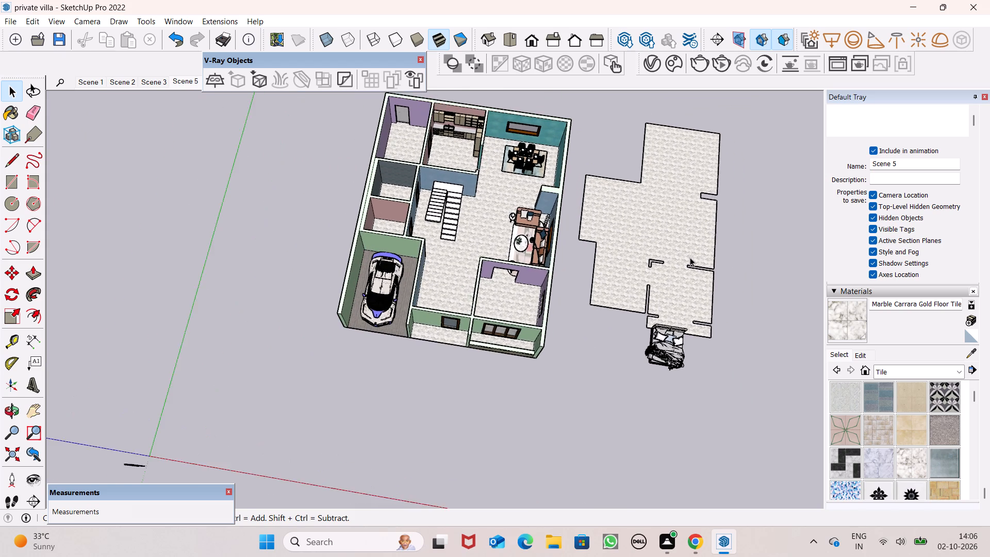
{"action": "left_click", "coordinate": [660, 358]}
{"action": "left_click_drag", "start_coordinate": [665, 358], "coordinate": [682, 382]}
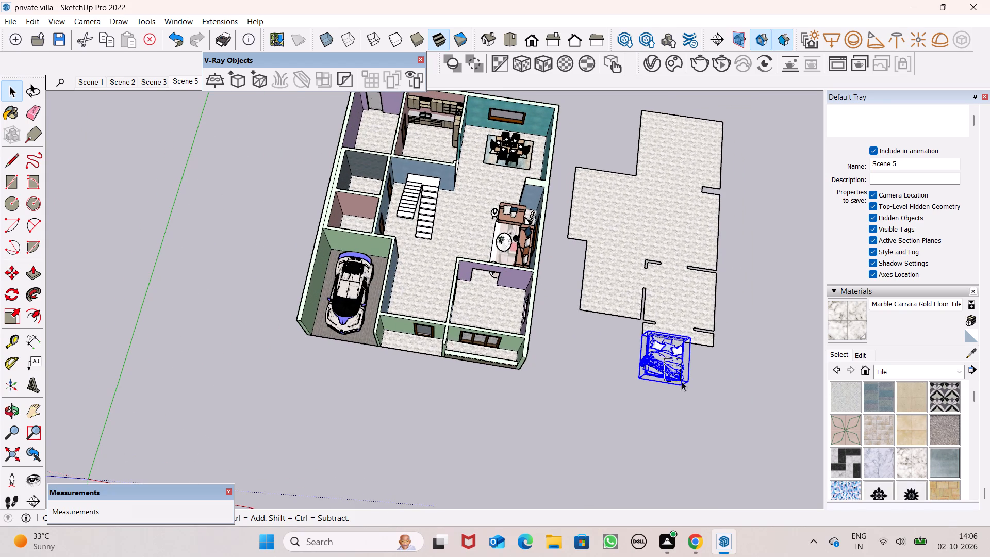
{"action": "left_click_drag", "start_coordinate": [682, 382], "coordinate": [681, 376]}
{"action": "left_click", "coordinate": [666, 354]}
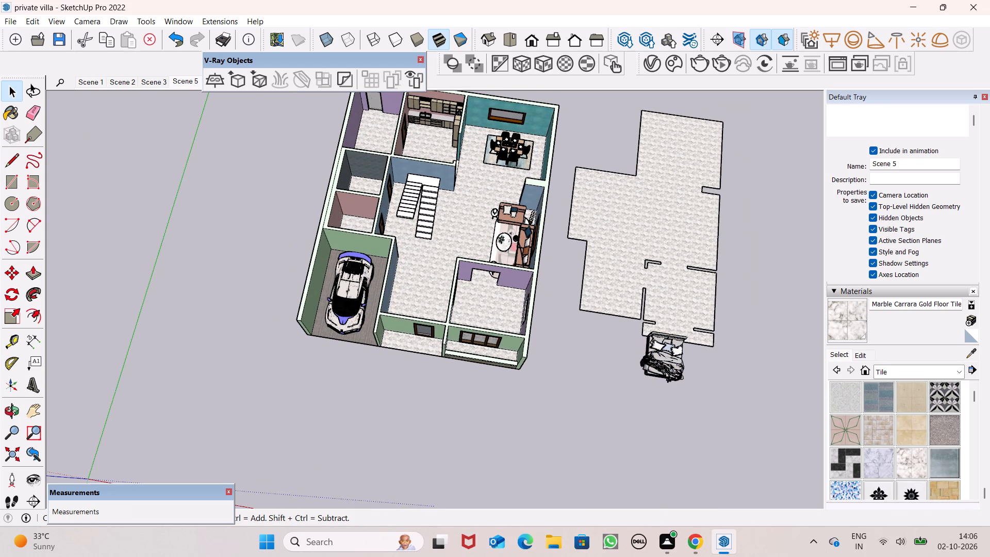
{"action": "key", "text": "m"}
{"action": "key", "text": "Return"}
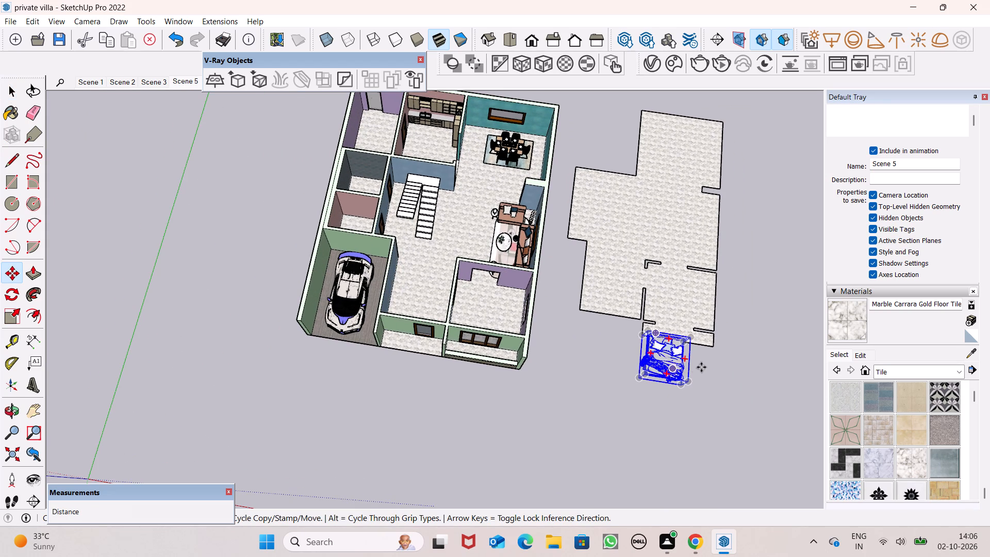
{"action": "left_click_drag", "start_coordinate": [688, 381], "coordinate": [702, 417]}
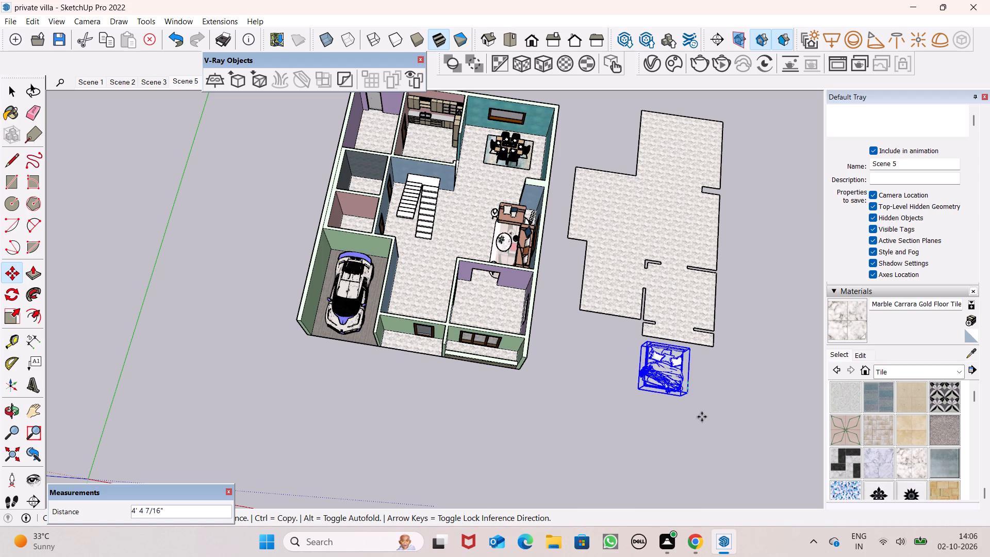
{"action": "left_click_drag", "start_coordinate": [702, 417], "coordinate": [714, 448]}
{"action": "key", "text": "space"}
{"action": "left_click", "coordinate": [760, 384]}
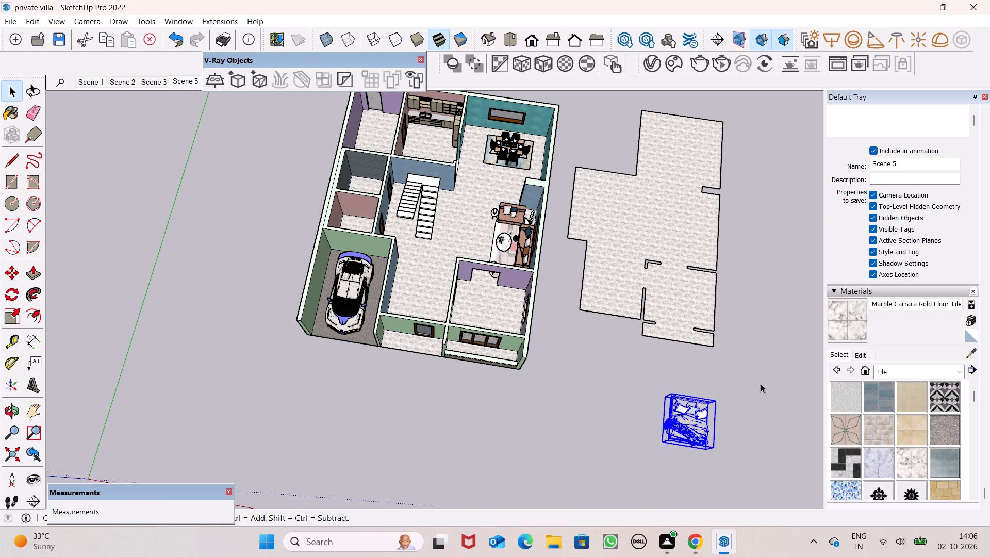
Examine the copied floor face and the villa's floor from ground level and from underneath.
{"action": "scroll", "coordinate": [683, 378], "scroll_direction": "up", "scroll_amount": 4}
{"action": "middle_click_drag", "start_coordinate": [693, 351], "coordinate": [721, 0]}
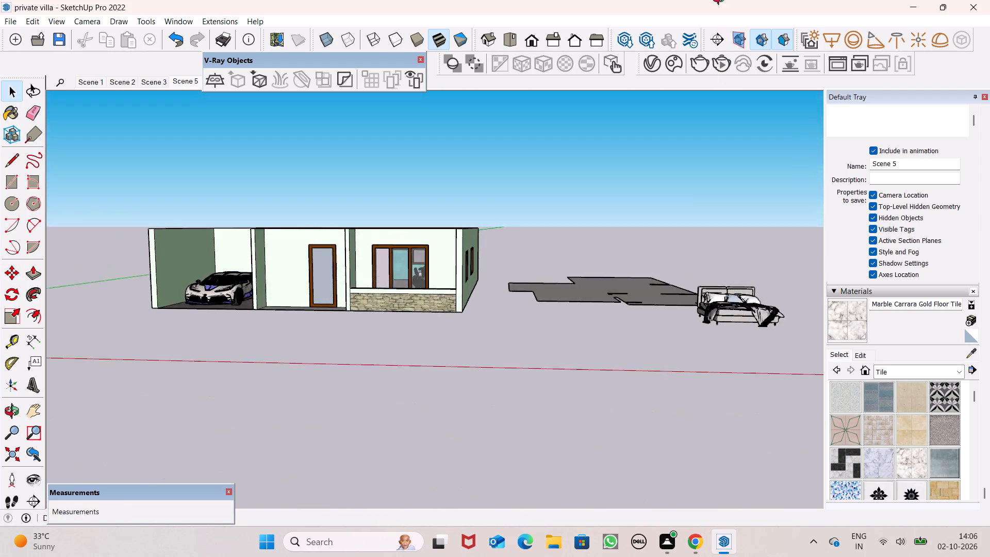
{"action": "middle_click_drag", "start_coordinate": [721, 0], "coordinate": [678, 0]}
{"action": "scroll", "coordinate": [694, 249], "scroll_direction": "up", "scroll_amount": 2}
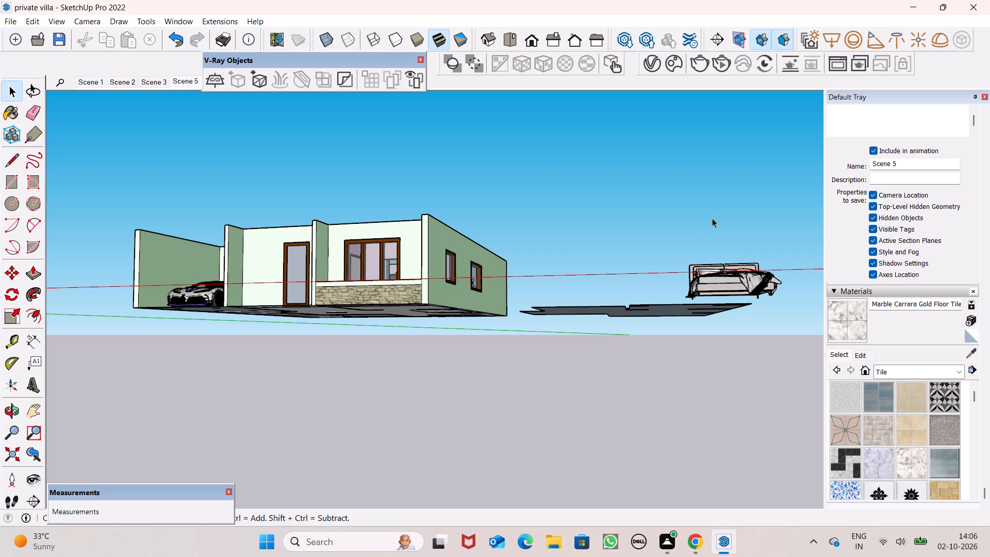
{"action": "scroll", "coordinate": [652, 322], "scroll_direction": "up", "scroll_amount": 5}
{"action": "middle_click_drag", "start_coordinate": [667, 298], "coordinate": [683, 220]}
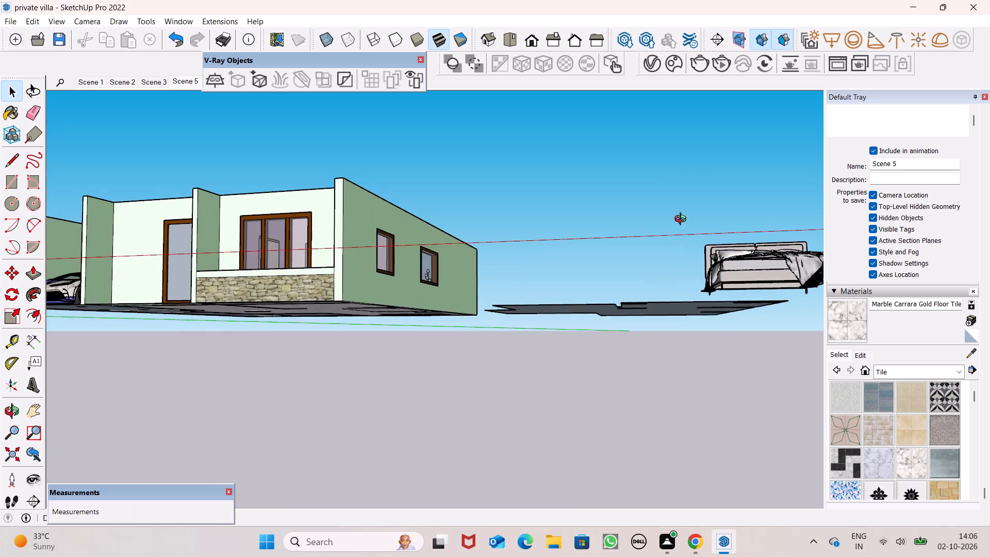
{"action": "middle_click_drag", "start_coordinate": [683, 220], "coordinate": [670, 53]}
{"action": "scroll", "coordinate": [628, 189], "scroll_direction": "up", "scroll_amount": 1}
{"action": "middle_click_drag", "start_coordinate": [628, 189], "coordinate": [728, 162]}
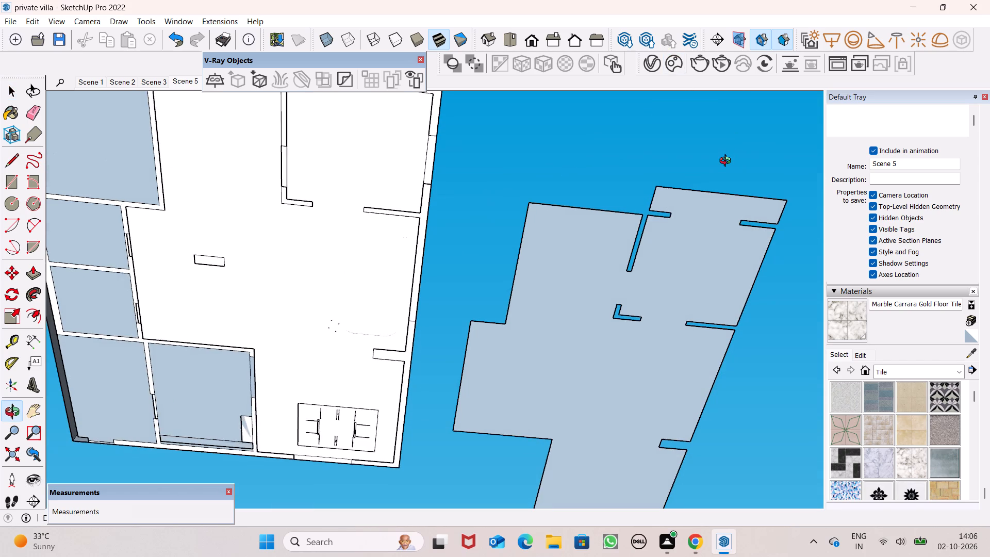
{"action": "middle_click_drag", "start_coordinate": [728, 162], "coordinate": [729, 162]}
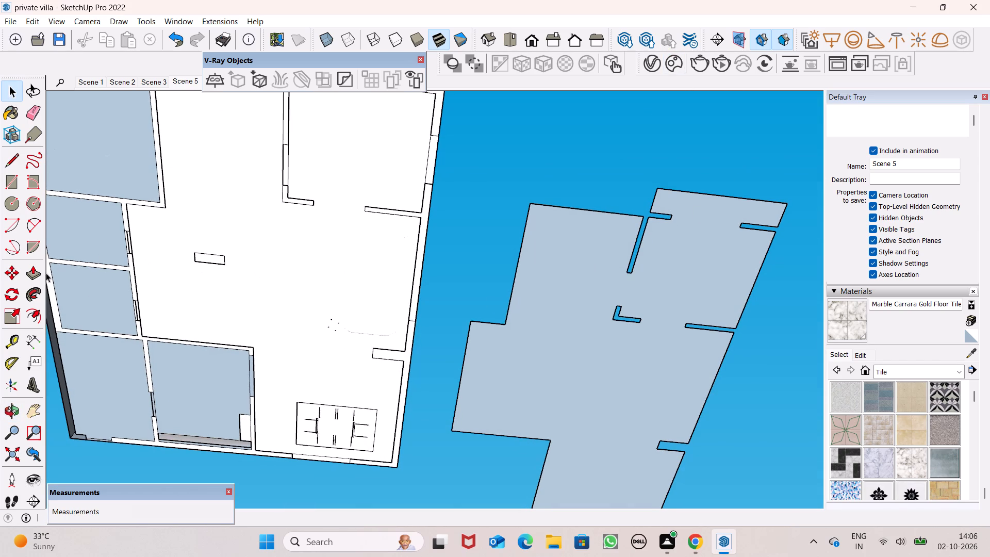
Push/Pull the copied floor face beside the villa to a thickness of 6".
{"action": "left_click", "coordinate": [27, 272]}
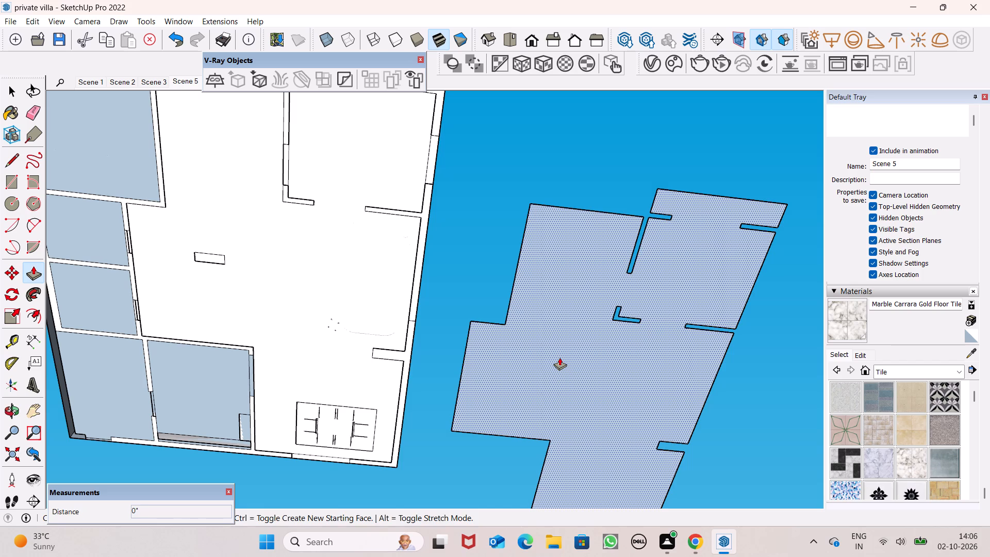
{"action": "left_click_drag", "start_coordinate": [559, 357], "coordinate": [560, 368]}
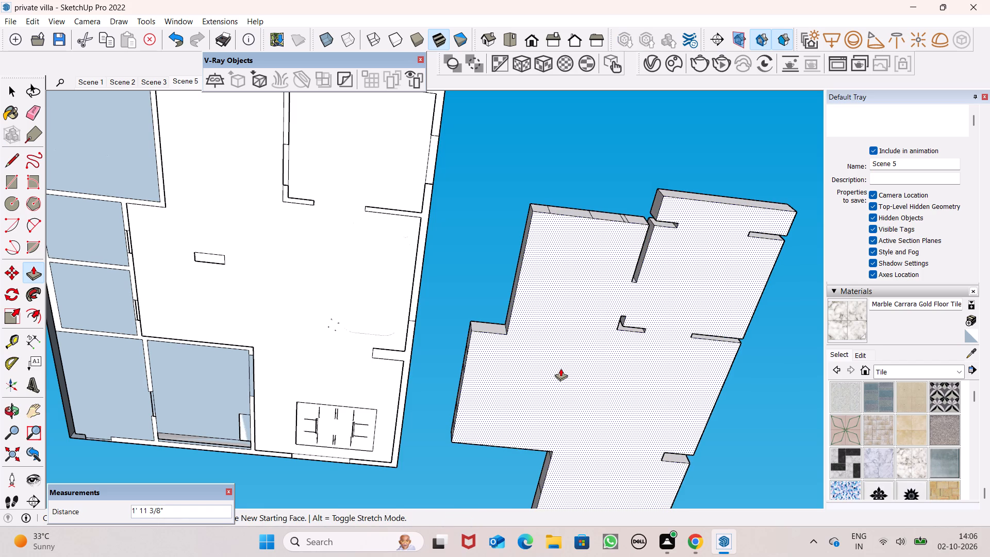
{"action": "left_click_drag", "start_coordinate": [560, 368], "coordinate": [560, 362]}
{"action": "type", "text": "6\""}
{"action": "key", "text": "Return"}
Examine the thickened floor copy and the villa's floor from underneath and near ground level.
{"action": "scroll", "coordinate": [607, 269], "scroll_direction": "down", "scroll_amount": 4}
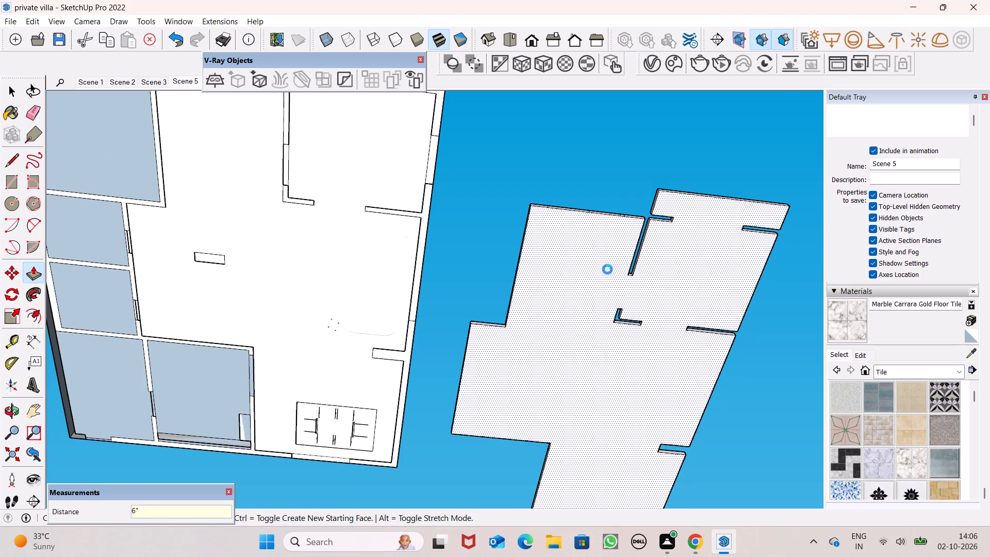
{"action": "scroll", "coordinate": [607, 269], "scroll_direction": "down", "scroll_amount": 2}
{"action": "middle_click_drag", "start_coordinate": [619, 285], "coordinate": [621, 436]}
{"action": "scroll", "coordinate": [730, 166], "scroll_direction": "down", "scroll_amount": 4}
{"action": "scroll", "coordinate": [719, 219], "scroll_direction": "up", "scroll_amount": 1}
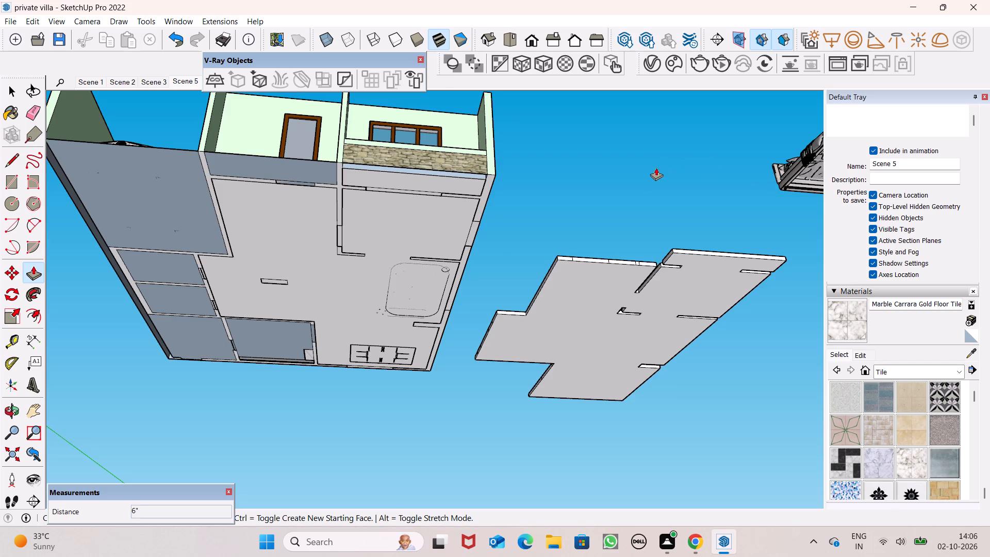
{"action": "scroll", "coordinate": [278, 209], "scroll_direction": "up", "scroll_amount": 7}
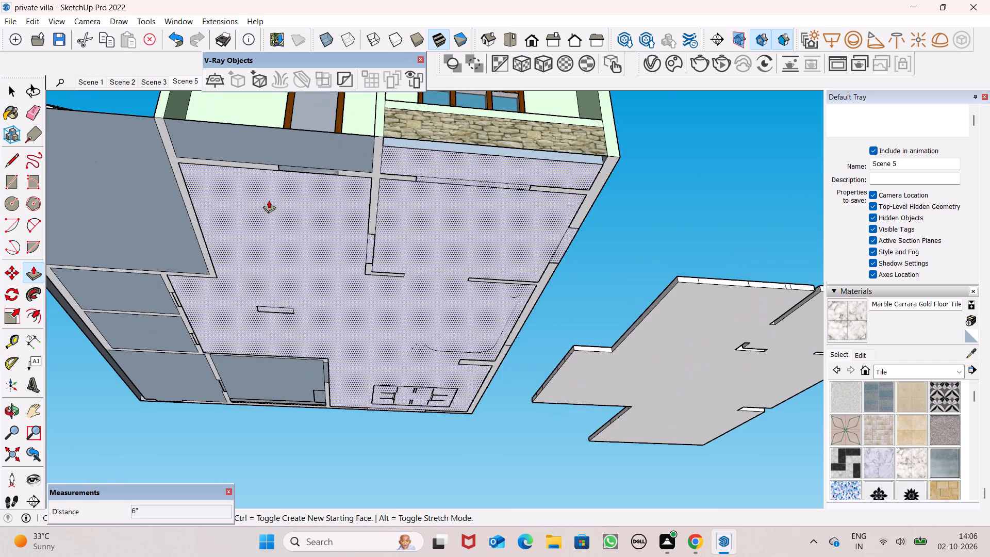
{"action": "scroll", "coordinate": [380, 183], "scroll_direction": "up", "scroll_amount": 7}
{"action": "middle_click_drag", "start_coordinate": [422, 173], "coordinate": [419, 300]}
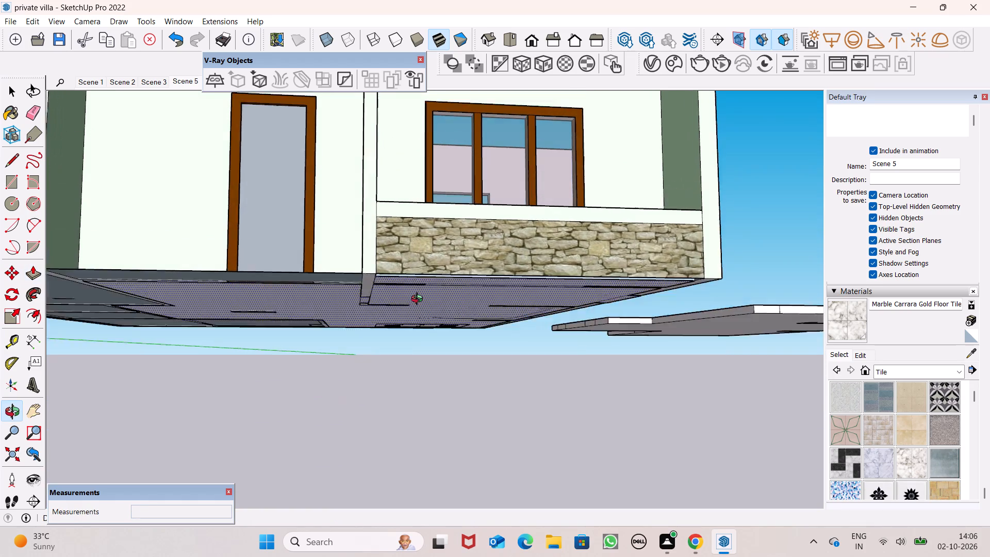
{"action": "middle_click_drag", "start_coordinate": [419, 300], "coordinate": [447, 142]}
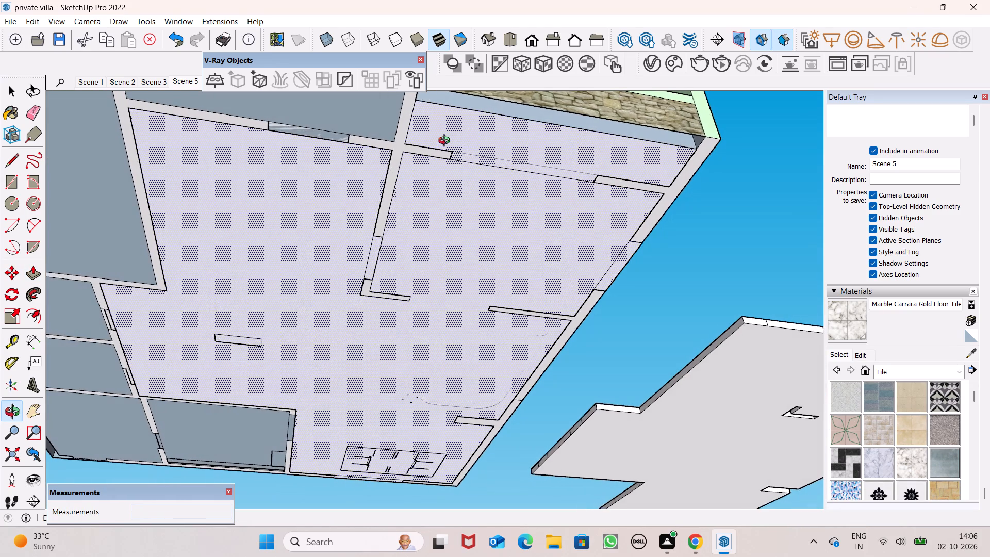
{"action": "middle_click_drag", "start_coordinate": [447, 142], "coordinate": [407, 282]}
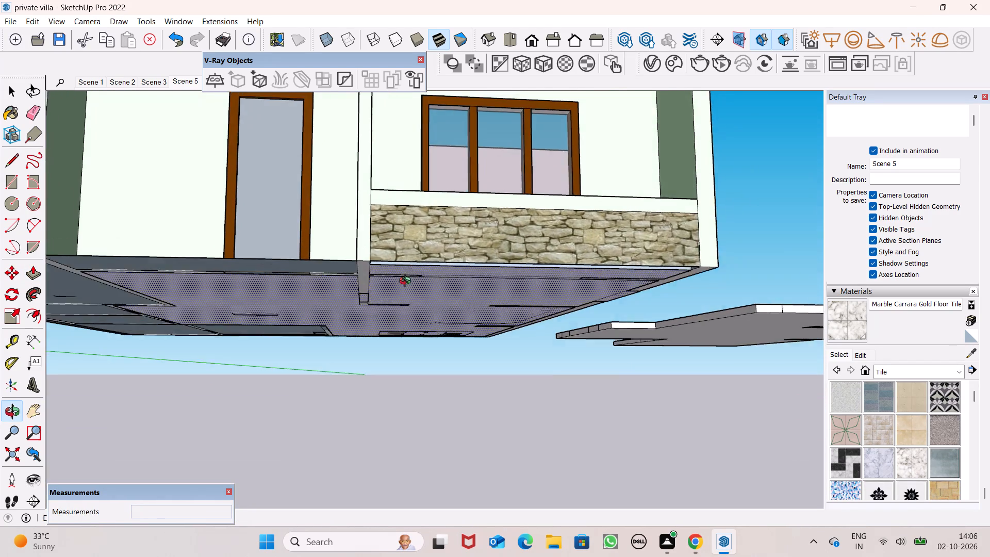
{"action": "middle_click_drag", "start_coordinate": [407, 282], "coordinate": [463, 144]}
{"action": "scroll", "coordinate": [486, 164], "scroll_direction": "down", "scroll_amount": 12}
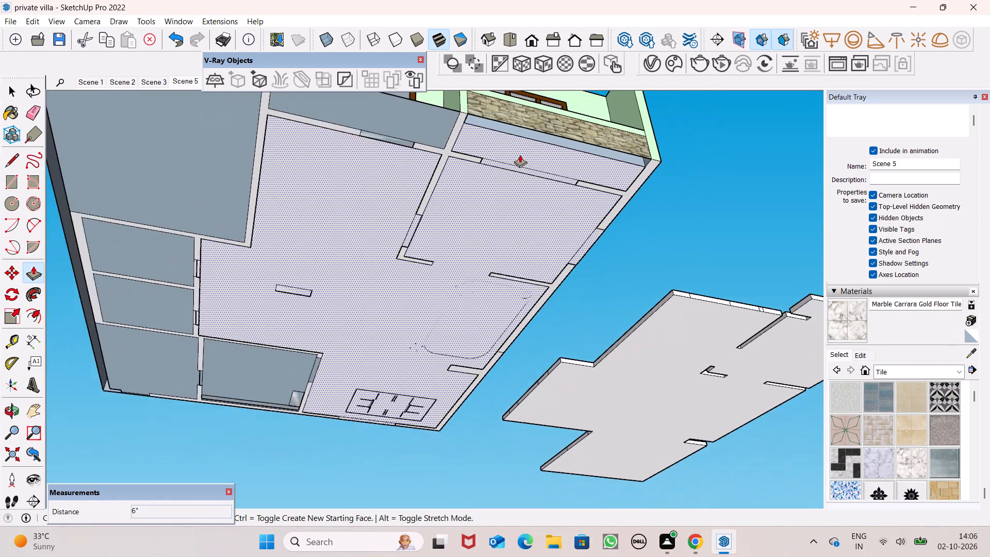
{"action": "scroll", "coordinate": [523, 155], "scroll_direction": "down", "scroll_amount": 9}
Push/Pull the underside of the car parking floor downwards by 2".
{"action": "scroll", "coordinate": [274, 94], "scroll_direction": "up", "scroll_amount": 3}
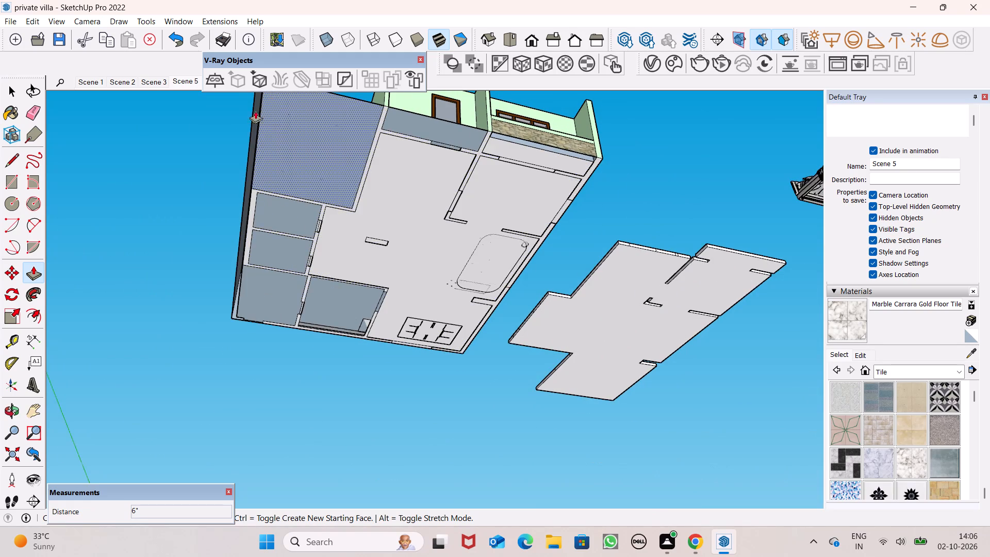
{"action": "scroll", "coordinate": [255, 111], "scroll_direction": "up", "scroll_amount": 16}
{"action": "scroll", "coordinate": [324, 211], "scroll_direction": "down", "scroll_amount": 3}
{"action": "scroll", "coordinate": [327, 339], "scroll_direction": "up", "scroll_amount": 1}
{"action": "scroll", "coordinate": [341, 324], "scroll_direction": "down", "scroll_amount": 4}
{"action": "scroll", "coordinate": [295, 138], "scroll_direction": "up", "scroll_amount": 13}
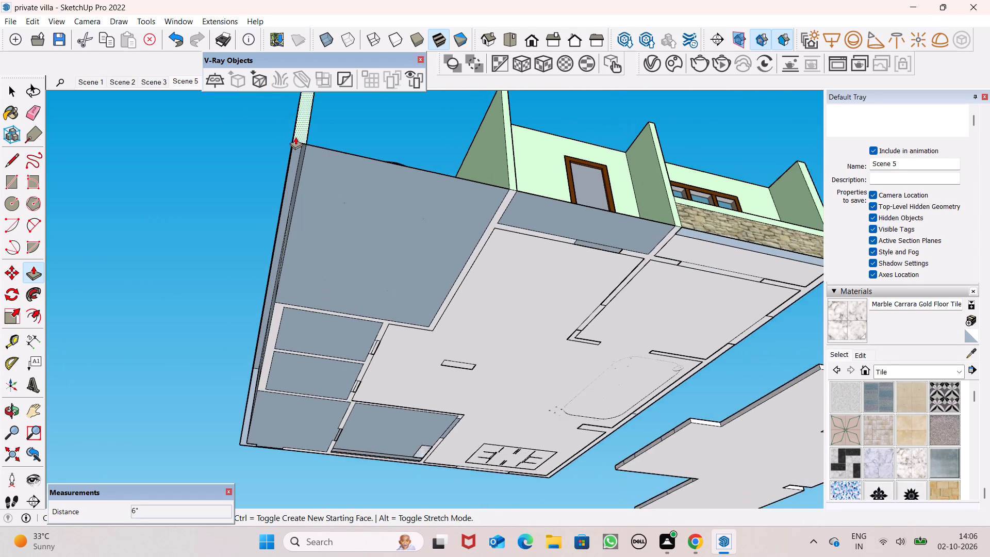
{"action": "scroll", "coordinate": [295, 137], "scroll_direction": "up", "scroll_amount": 15}
{"action": "scroll", "coordinate": [301, 150], "scroll_direction": "up", "scroll_amount": 8}
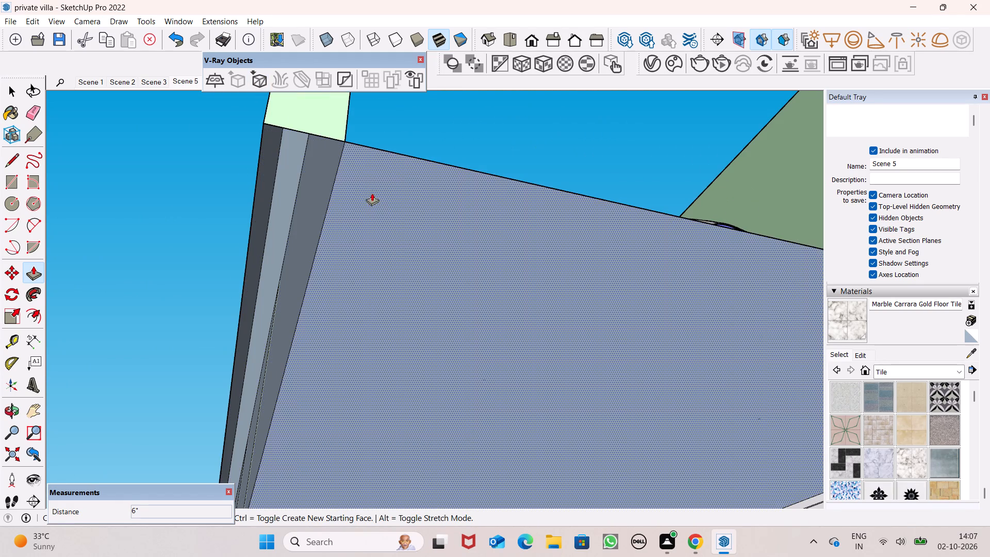
{"action": "left_click_drag", "start_coordinate": [374, 195], "coordinate": [375, 215]}
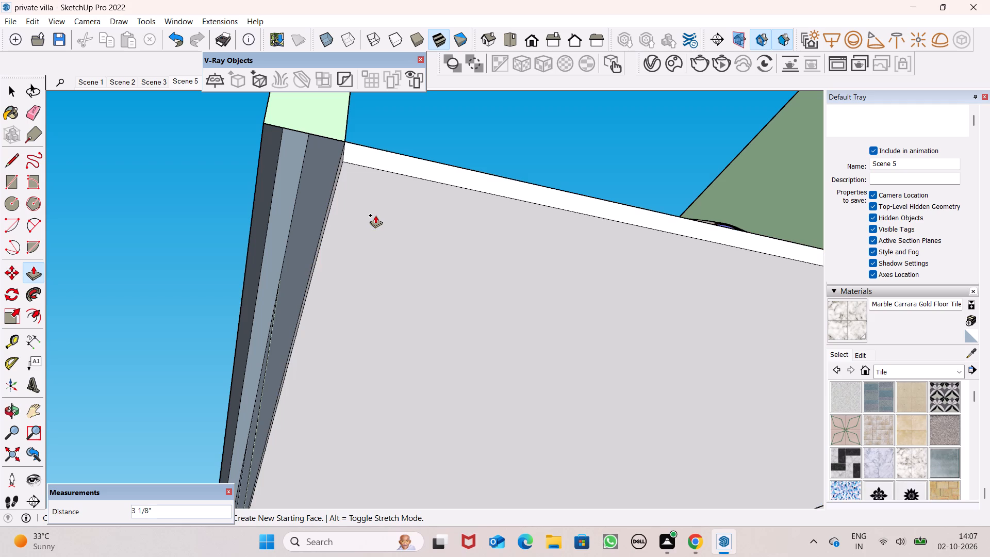
{"action": "left_click_drag", "start_coordinate": [375, 215], "coordinate": [379, 209]}
{"action": "key", "text": "2"}
{"action": "key", "text": "shift+quotedbl"}
{"action": "key", "text": "Return"}
Examine the car parking slab and the neighbouring room floors from several angles underneath.
{"action": "scroll", "coordinate": [411, 154], "scroll_direction": "down", "scroll_amount": 18}
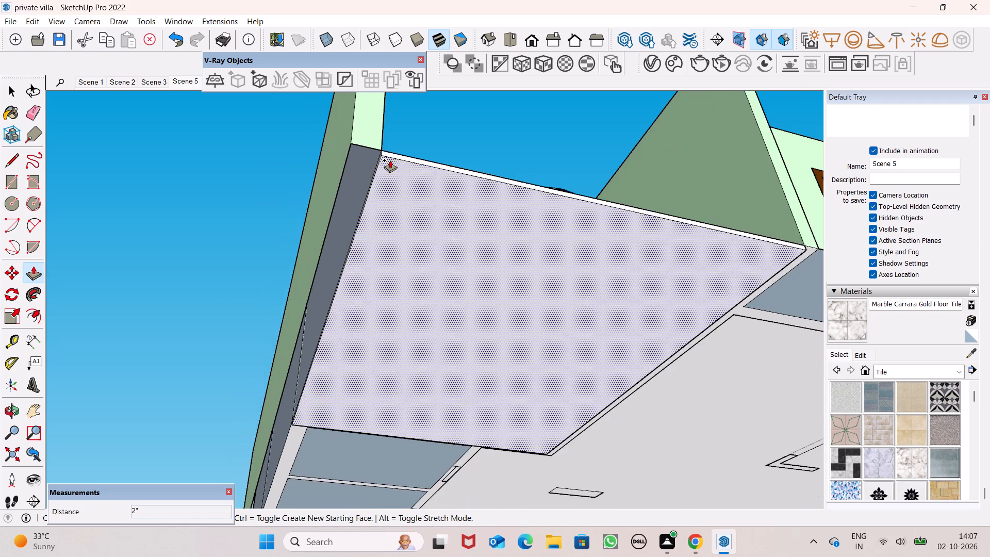
{"action": "scroll", "coordinate": [390, 160], "scroll_direction": "down", "scroll_amount": 6}
{"action": "middle_click_drag", "start_coordinate": [489, 247], "coordinate": [377, 240]}
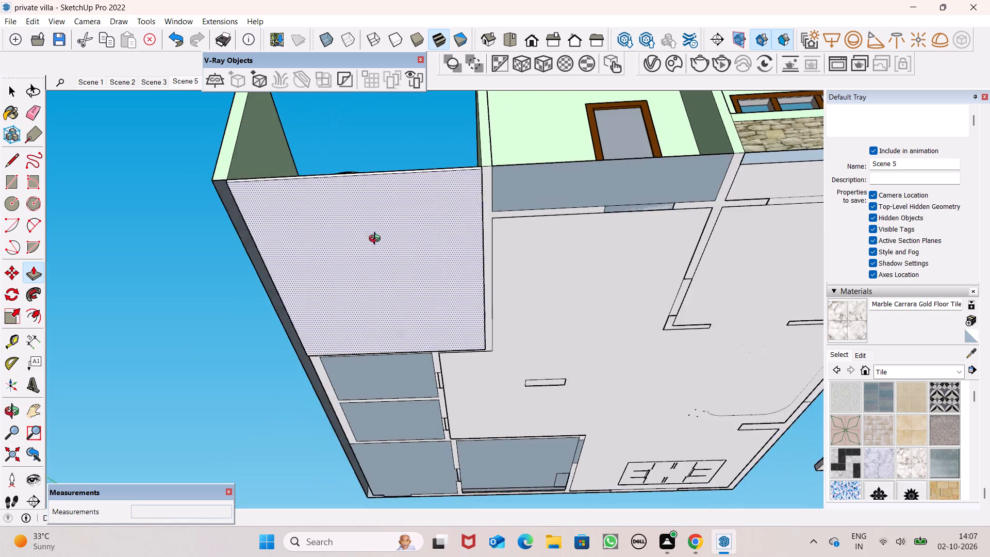
{"action": "middle_click_drag", "start_coordinate": [377, 240], "coordinate": [333, 306]}
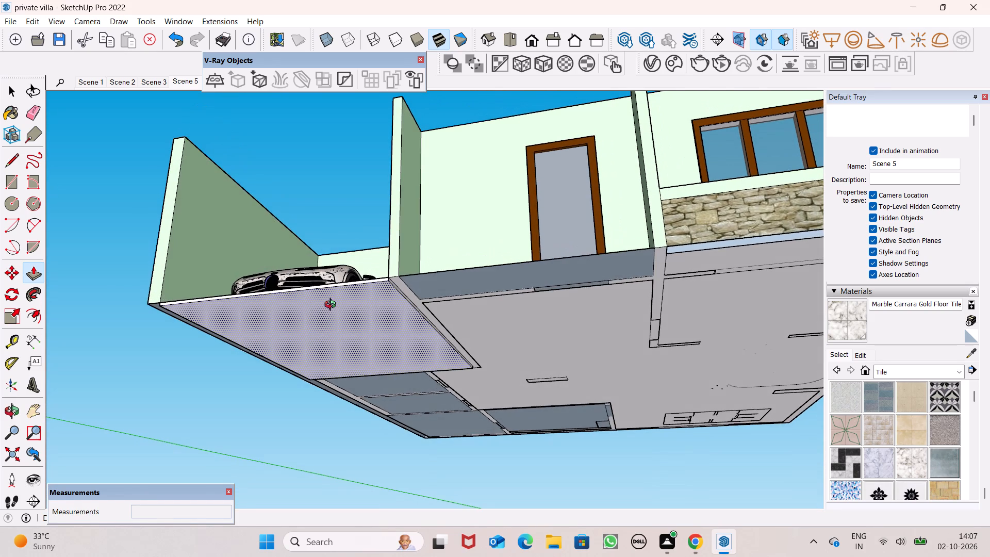
{"action": "middle_click_drag", "start_coordinate": [333, 306], "coordinate": [486, 265]}
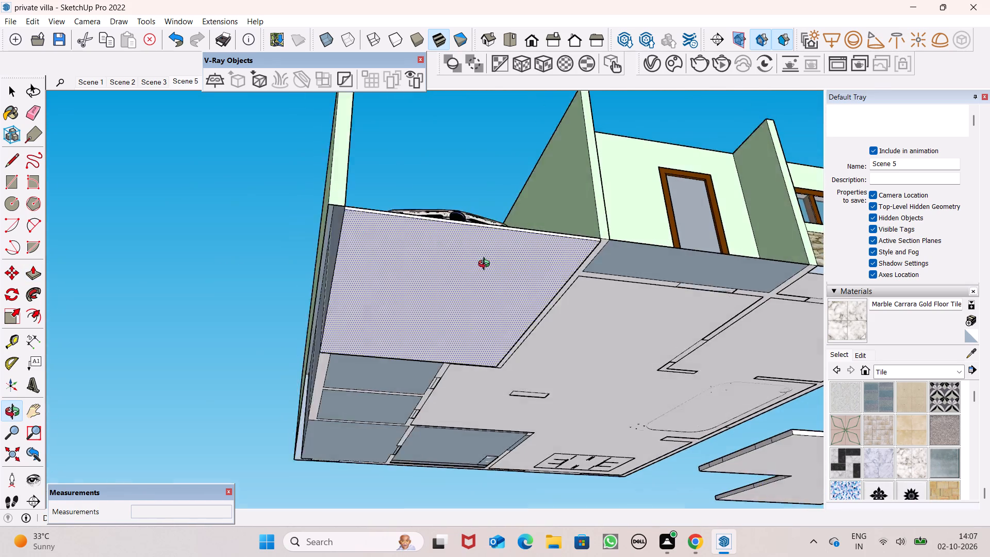
{"action": "middle_click_drag", "start_coordinate": [486, 265], "coordinate": [459, 184]}
{"action": "scroll", "coordinate": [505, 203], "scroll_direction": "down", "scroll_amount": 6}
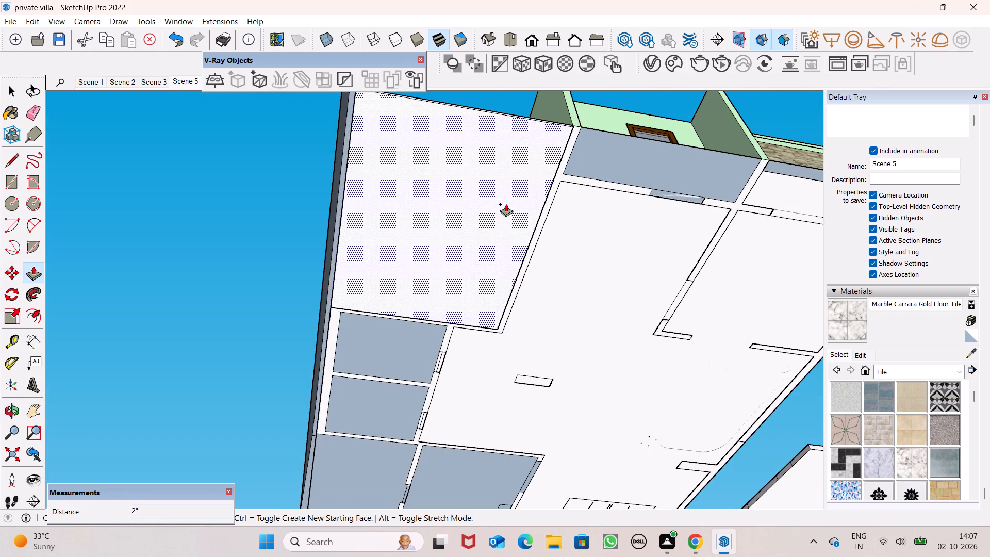
{"action": "scroll", "coordinate": [507, 205], "scroll_direction": "down", "scroll_amount": 1}
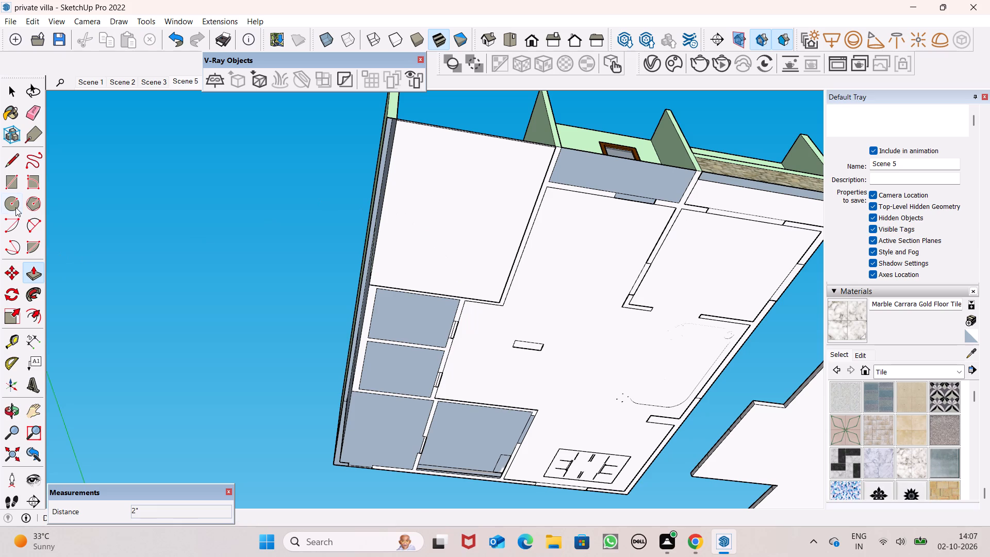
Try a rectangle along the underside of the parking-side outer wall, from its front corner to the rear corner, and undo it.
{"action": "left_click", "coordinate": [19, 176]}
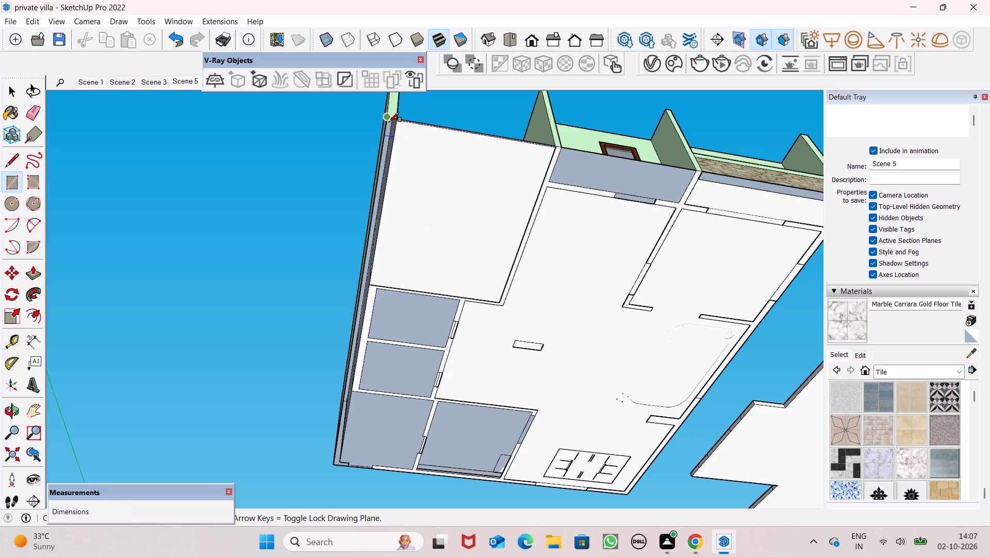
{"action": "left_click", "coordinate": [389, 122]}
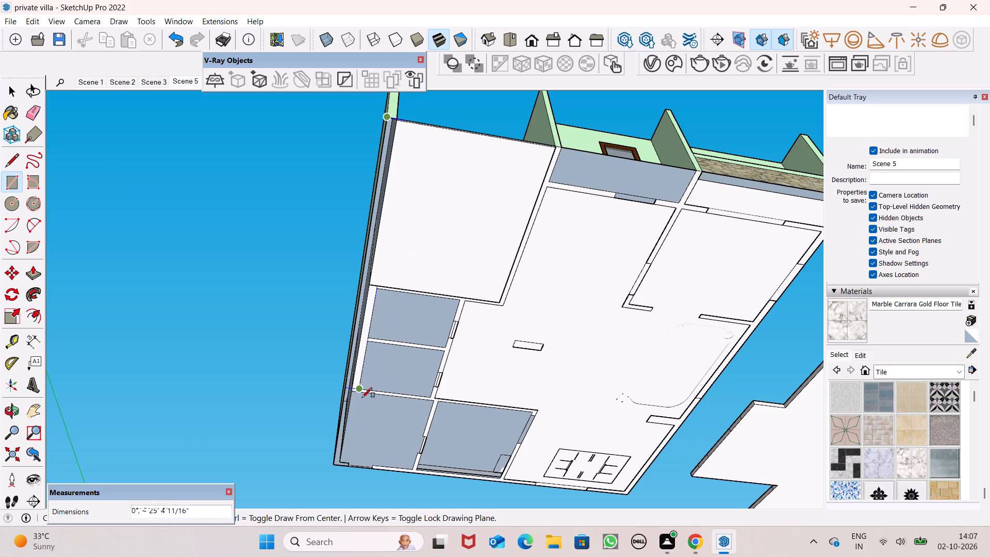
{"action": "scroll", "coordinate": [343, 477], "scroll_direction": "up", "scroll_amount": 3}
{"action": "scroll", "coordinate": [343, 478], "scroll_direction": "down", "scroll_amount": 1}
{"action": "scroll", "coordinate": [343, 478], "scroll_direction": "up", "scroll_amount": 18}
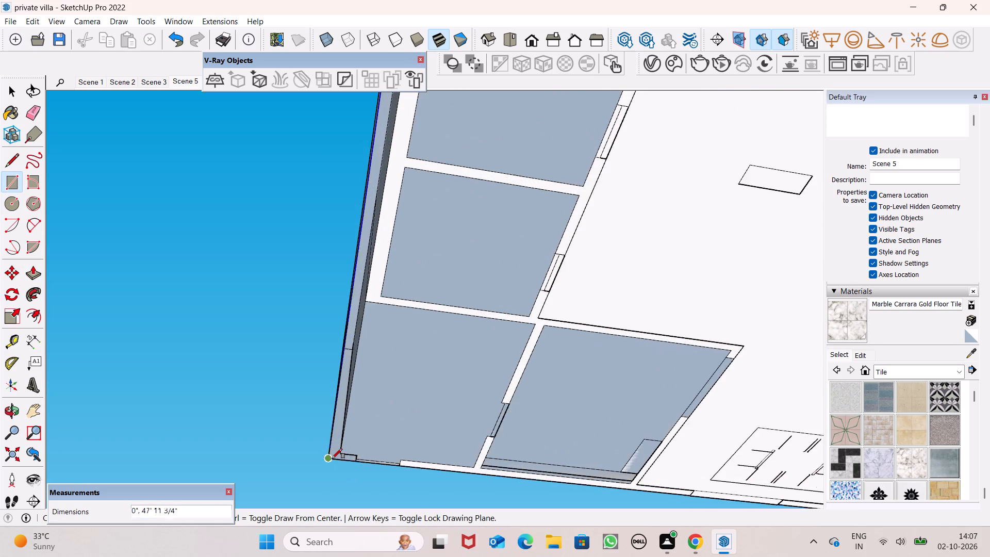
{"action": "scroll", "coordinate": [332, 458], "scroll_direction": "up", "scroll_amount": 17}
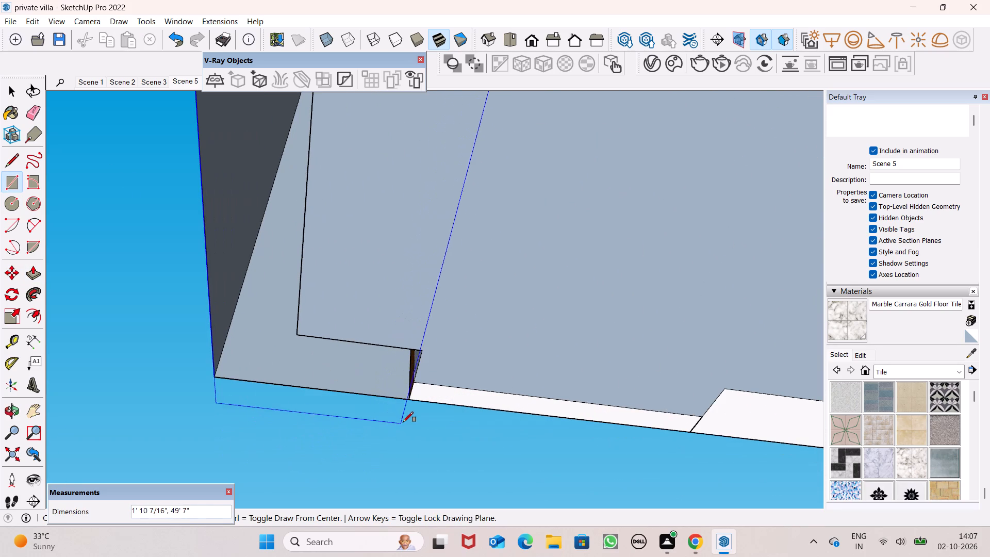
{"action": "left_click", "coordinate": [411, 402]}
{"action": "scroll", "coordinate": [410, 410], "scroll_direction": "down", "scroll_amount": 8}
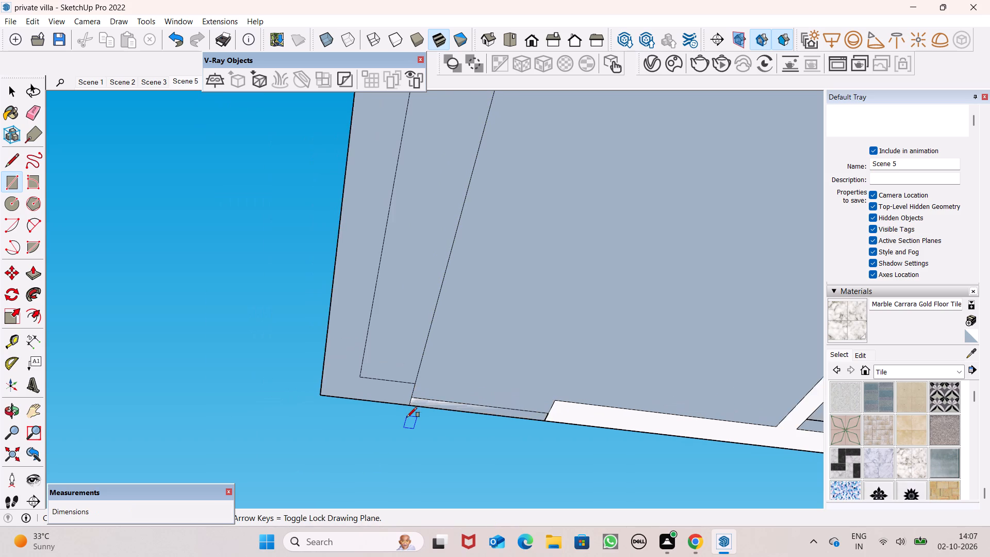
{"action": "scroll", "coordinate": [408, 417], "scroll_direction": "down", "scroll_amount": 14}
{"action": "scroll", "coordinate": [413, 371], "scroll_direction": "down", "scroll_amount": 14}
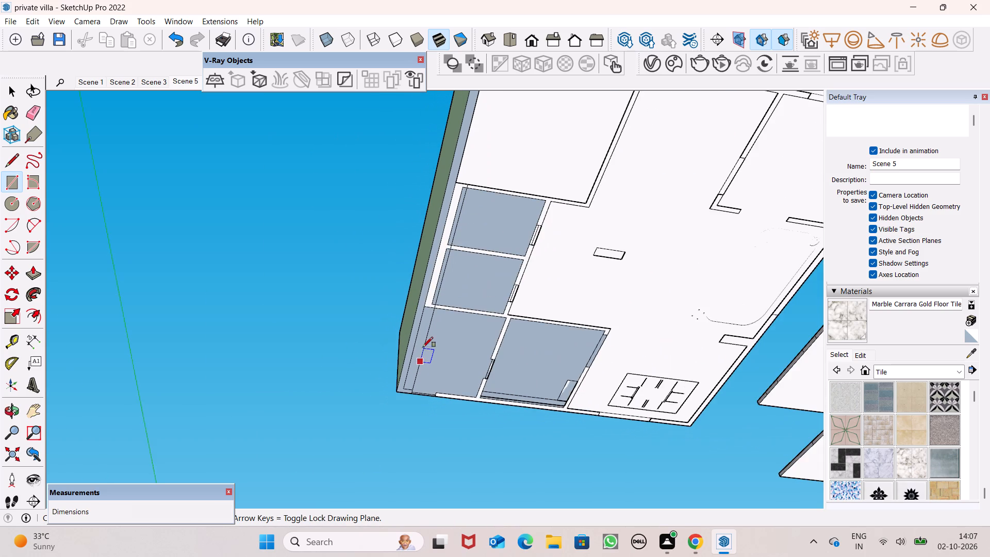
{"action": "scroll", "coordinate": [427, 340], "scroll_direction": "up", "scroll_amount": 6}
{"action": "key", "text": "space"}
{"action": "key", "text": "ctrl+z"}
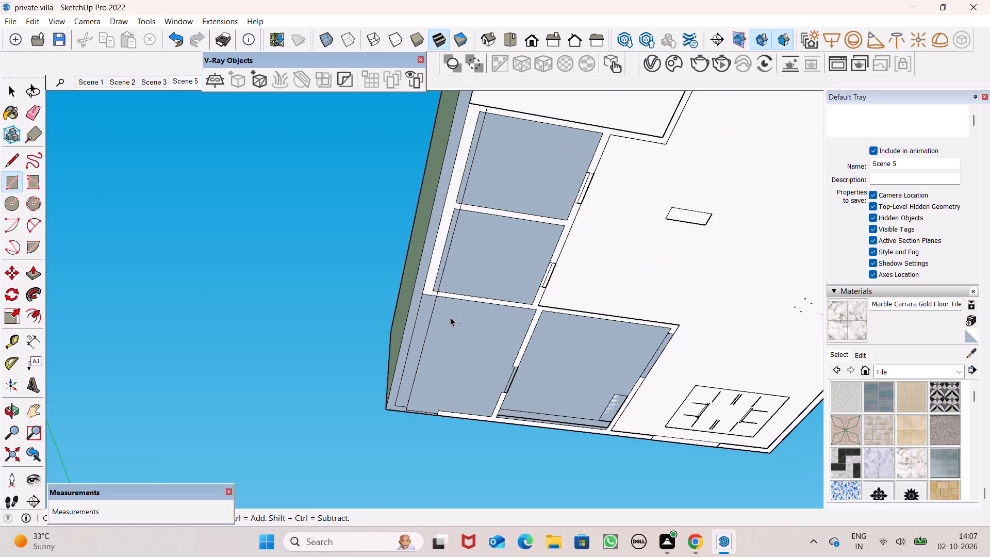
Draw a rectangle about 9 5/16" by 49' 2" along the underside of the parking-side outer wall, from its front corner to the rear edge.
{"action": "left_click", "coordinate": [13, 186]}
{"action": "scroll", "coordinate": [459, 137], "scroll_direction": "down", "scroll_amount": 8}
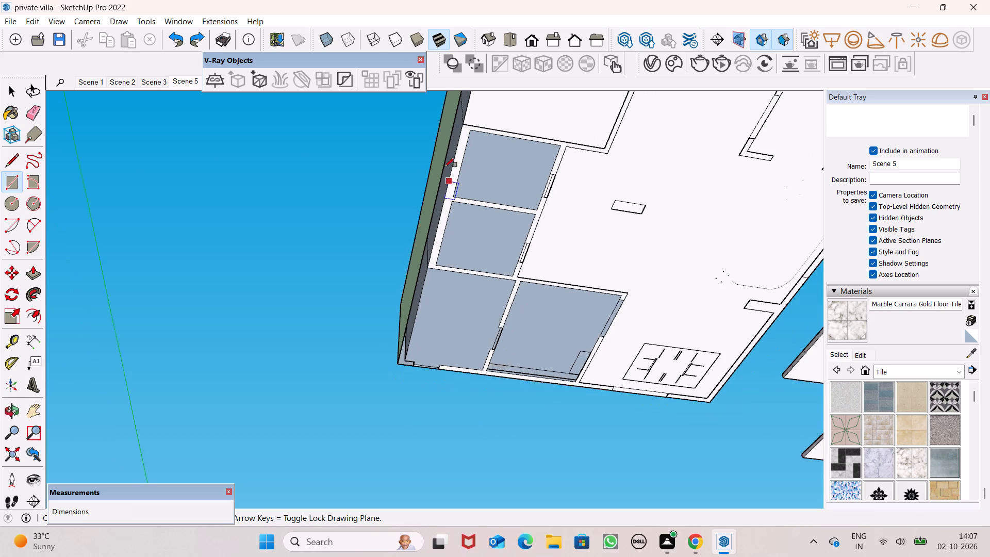
{"action": "scroll", "coordinate": [411, 381], "scroll_direction": "up", "scroll_amount": 15}
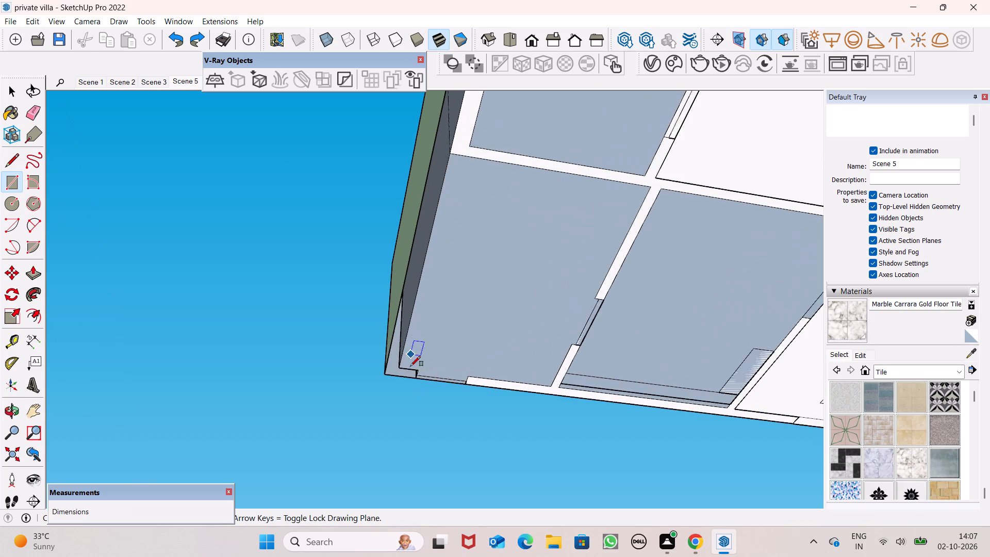
{"action": "scroll", "coordinate": [410, 381], "scroll_direction": "up", "scroll_amount": 7}
{"action": "scroll", "coordinate": [428, 388], "scroll_direction": "down", "scroll_amount": 3}
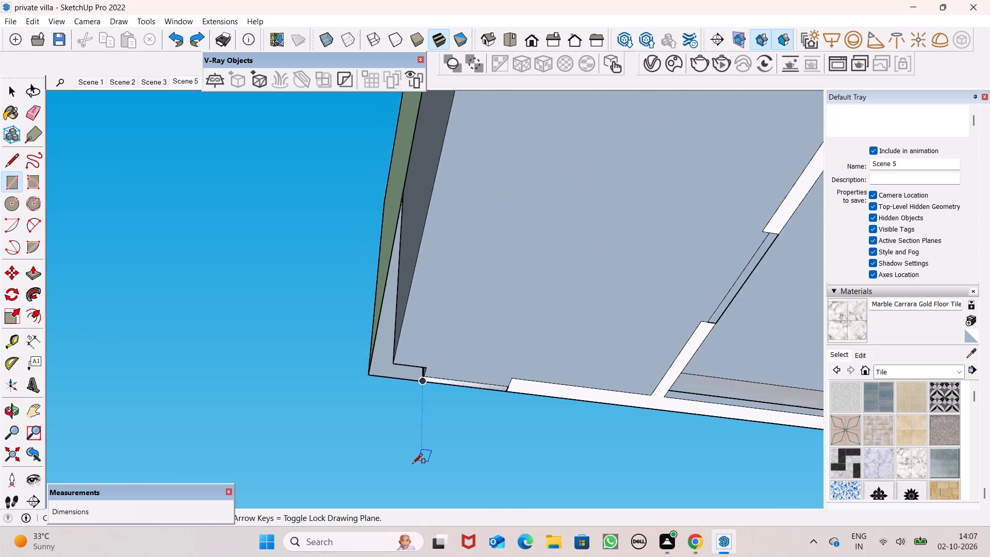
{"action": "scroll", "coordinate": [412, 464], "scroll_direction": "down", "scroll_amount": 2}
{"action": "scroll", "coordinate": [454, 355], "scroll_direction": "down", "scroll_amount": 8}
{"action": "scroll", "coordinate": [438, 412], "scroll_direction": "down", "scroll_amount": 9}
{"action": "scroll", "coordinate": [476, 365], "scroll_direction": "down", "scroll_amount": 6}
{"action": "scroll", "coordinate": [487, 309], "scroll_direction": "down", "scroll_amount": 4}
{"action": "scroll", "coordinate": [498, 158], "scroll_direction": "up", "scroll_amount": 7}
{"action": "scroll", "coordinate": [537, 138], "scroll_direction": "up", "scroll_amount": 8}
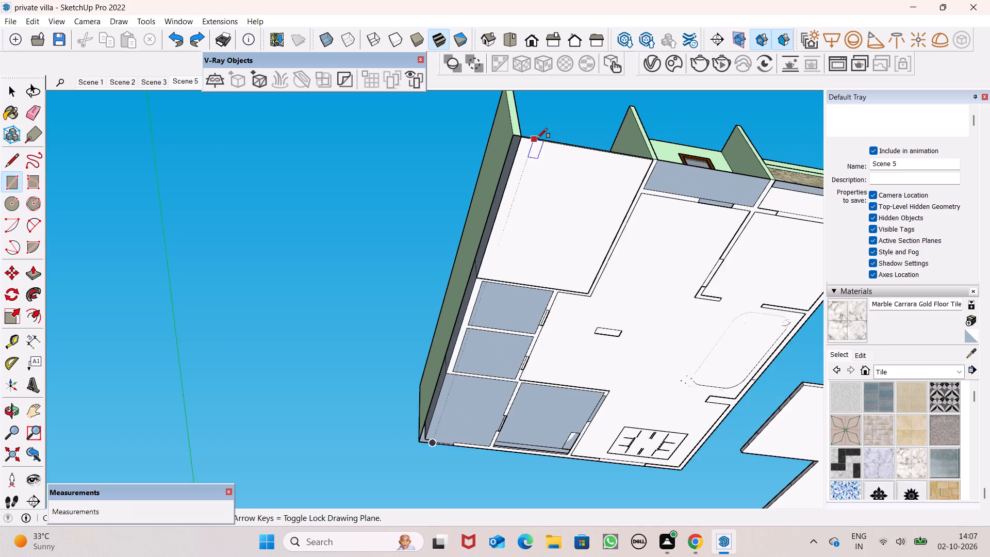
{"action": "scroll", "coordinate": [537, 138], "scroll_direction": "up", "scroll_amount": 9}
{"action": "left_click", "coordinate": [463, 127]}
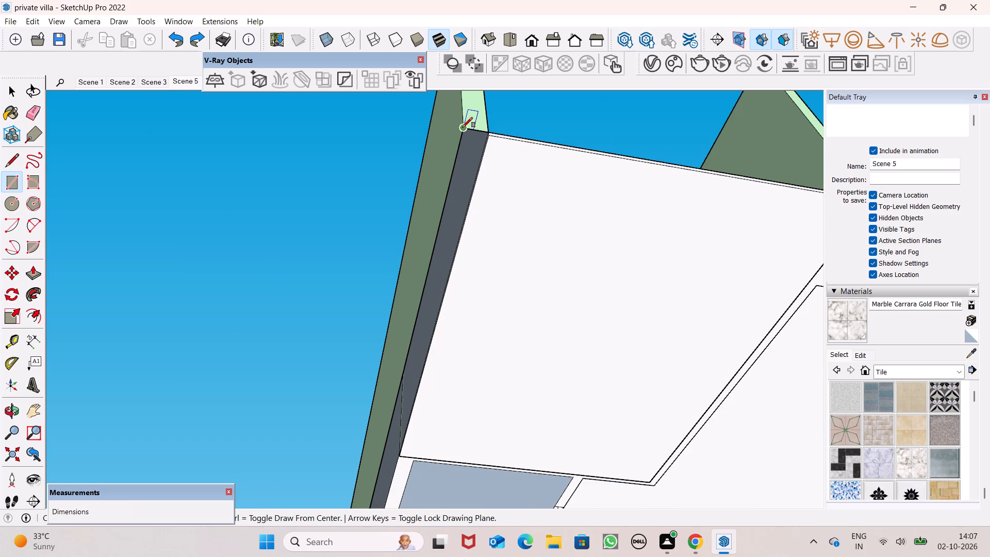
{"action": "scroll", "coordinate": [425, 315], "scroll_direction": "down", "scroll_amount": 3}
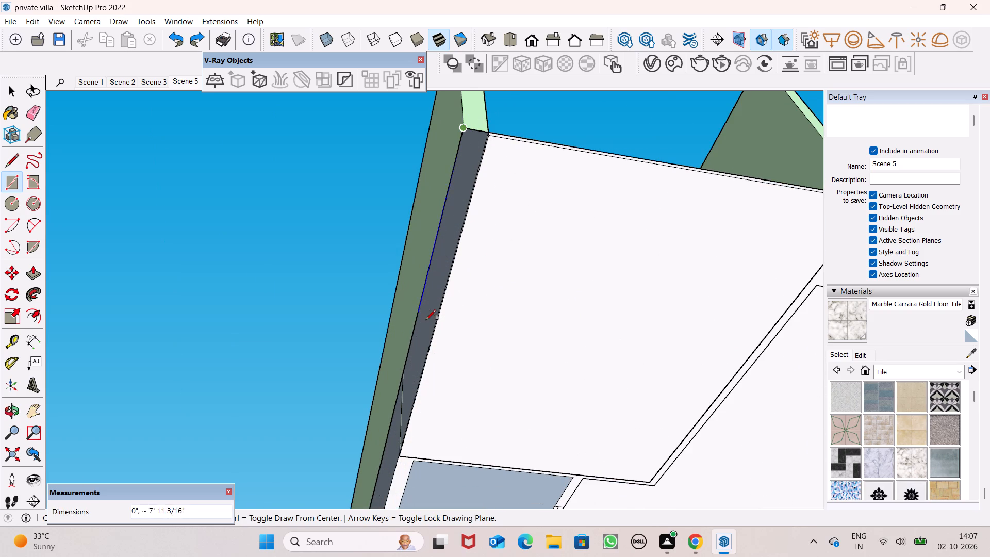
{"action": "scroll", "coordinate": [426, 320], "scroll_direction": "down", "scroll_amount": 9}
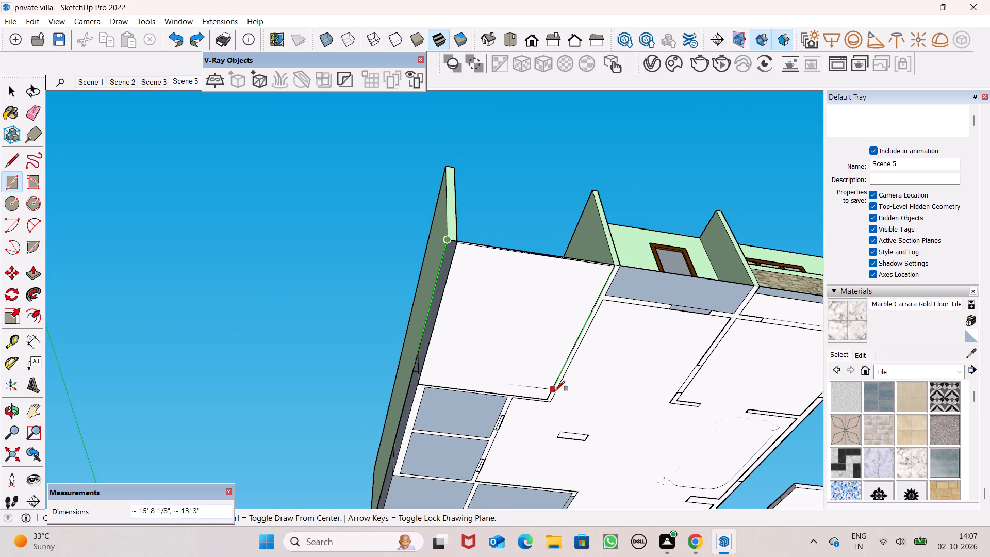
{"action": "scroll", "coordinate": [494, 308], "scroll_direction": "down", "scroll_amount": 12}
{"action": "scroll", "coordinate": [491, 386], "scroll_direction": "down", "scroll_amount": 1}
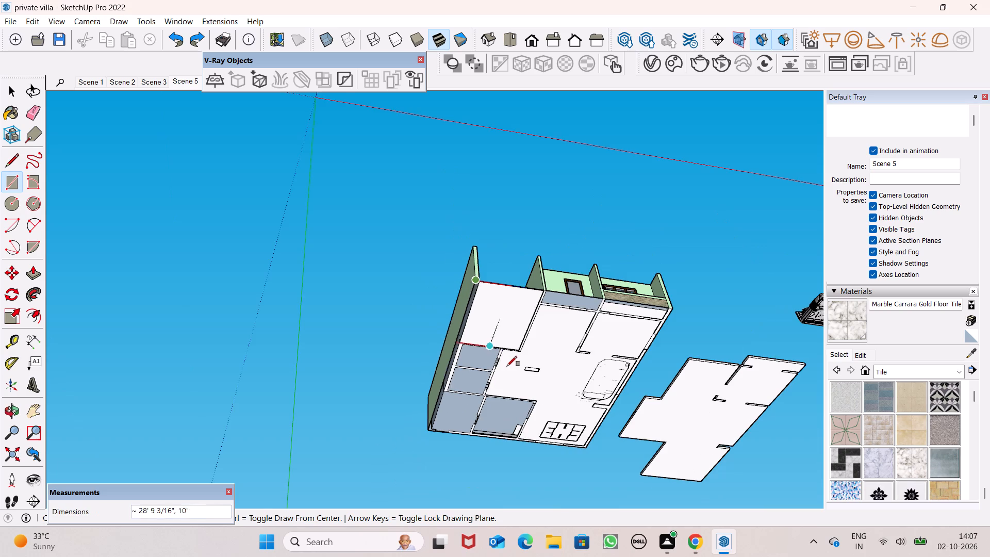
{"action": "scroll", "coordinate": [511, 363], "scroll_direction": "down", "scroll_amount": 3}
{"action": "scroll", "coordinate": [459, 423], "scroll_direction": "up", "scroll_amount": 7}
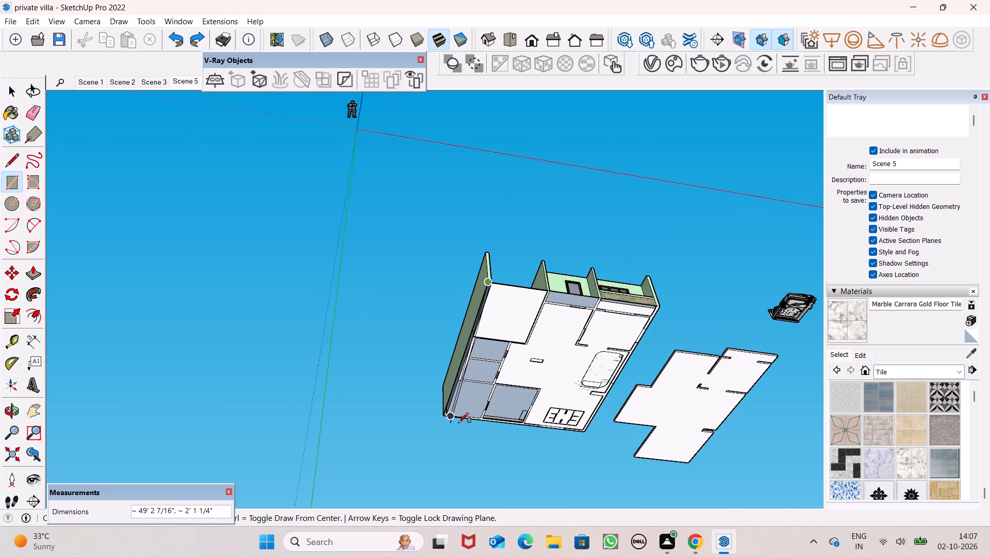
{"action": "scroll", "coordinate": [458, 423], "scroll_direction": "up", "scroll_amount": 16}
{"action": "scroll", "coordinate": [434, 416], "scroll_direction": "up", "scroll_amount": 5}
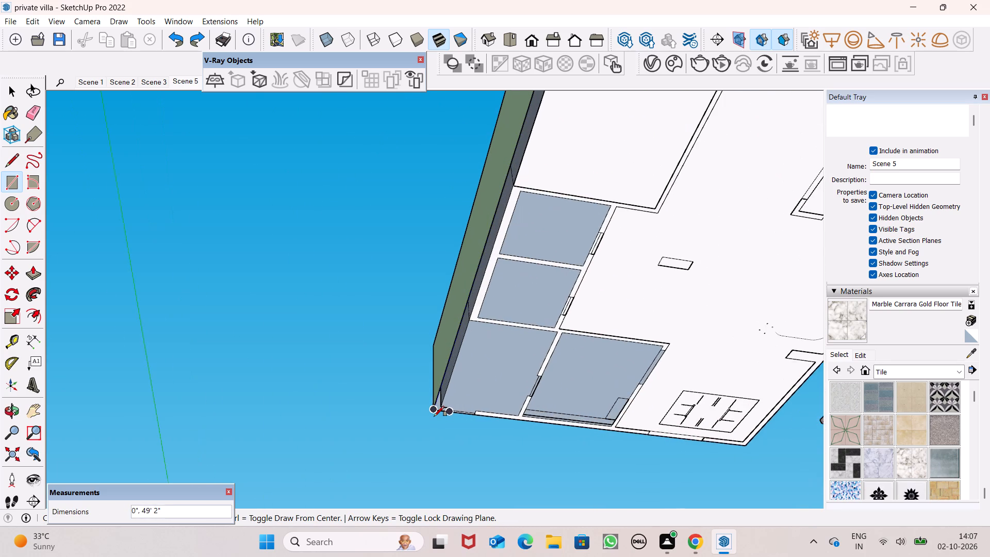
{"action": "scroll", "coordinate": [434, 416], "scroll_direction": "up", "scroll_amount": 16}
{"action": "scroll", "coordinate": [444, 400], "scroll_direction": "up", "scroll_amount": 6}
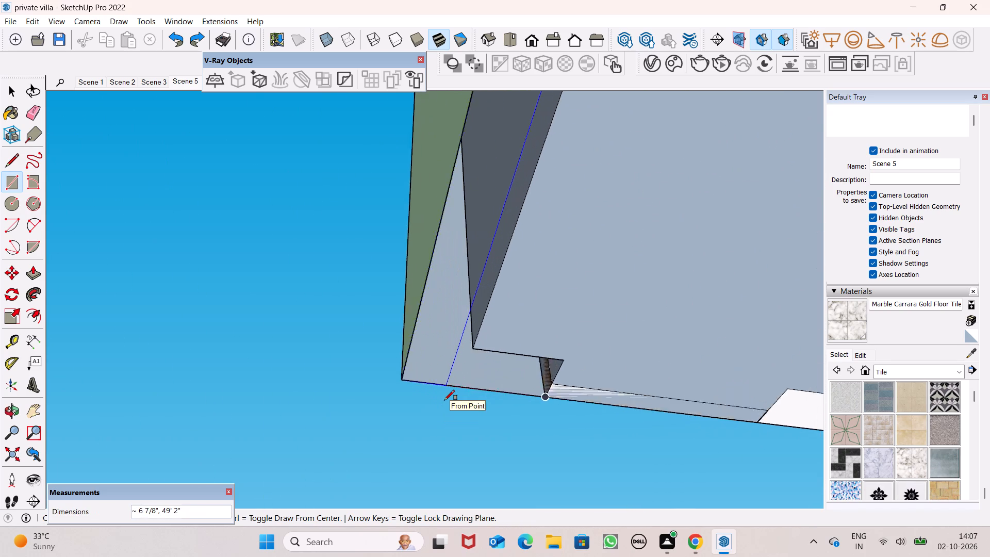
{"action": "scroll", "coordinate": [444, 400], "scroll_direction": "up", "scroll_amount": 11}
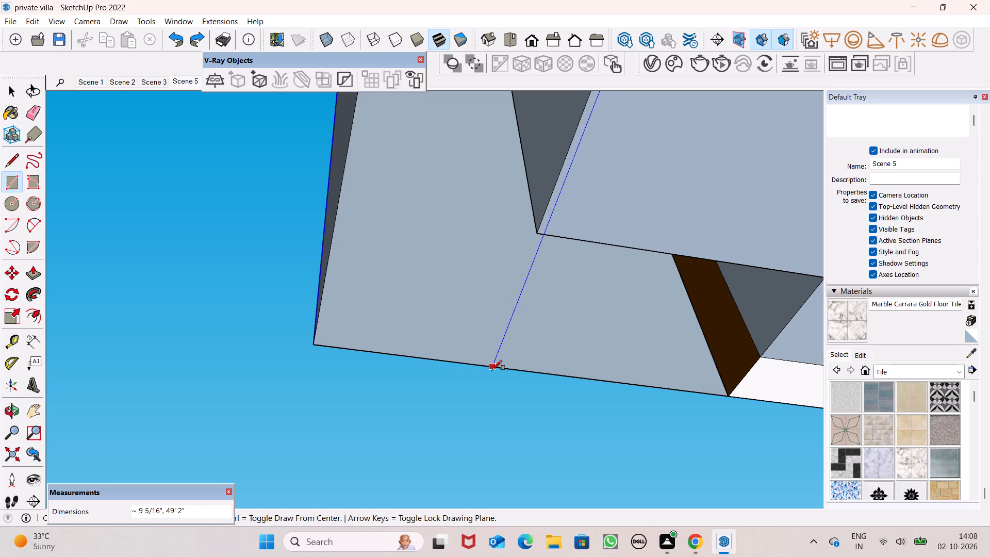
{"action": "left_click", "coordinate": [492, 370]}
{"action": "scroll", "coordinate": [488, 374], "scroll_direction": "down", "scroll_amount": 5}
{"action": "scroll", "coordinate": [292, 359], "scroll_direction": "down", "scroll_amount": 1}
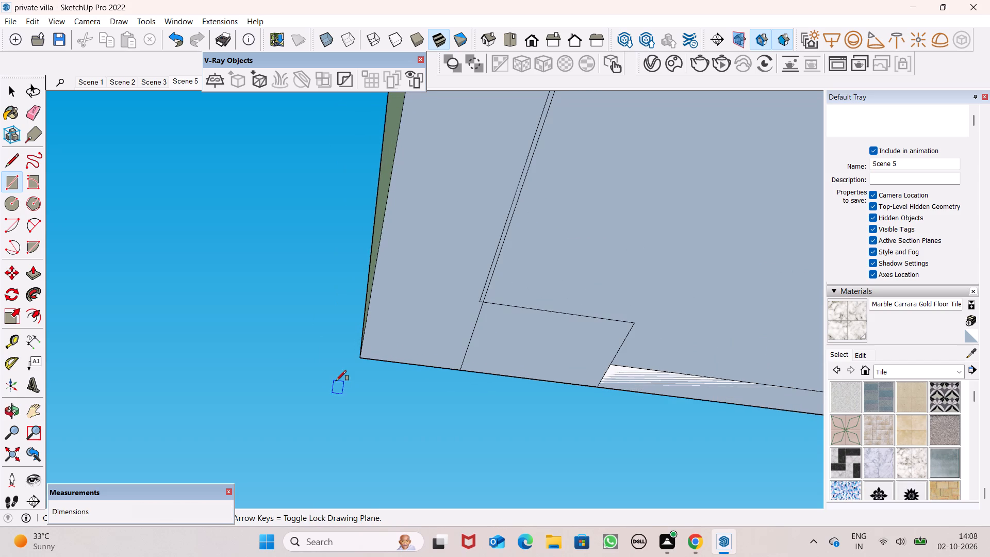
{"action": "key", "text": "space"}
{"action": "key", "text": "space"}
Examine the strip under the parking-side outer wall, and the whole villa and car parking from above.
{"action": "scroll", "coordinate": [465, 388], "scroll_direction": "down", "scroll_amount": 7}
{"action": "scroll", "coordinate": [511, 476], "scroll_direction": "down", "scroll_amount": 16}
{"action": "scroll", "coordinate": [546, 373], "scroll_direction": "down", "scroll_amount": 2}
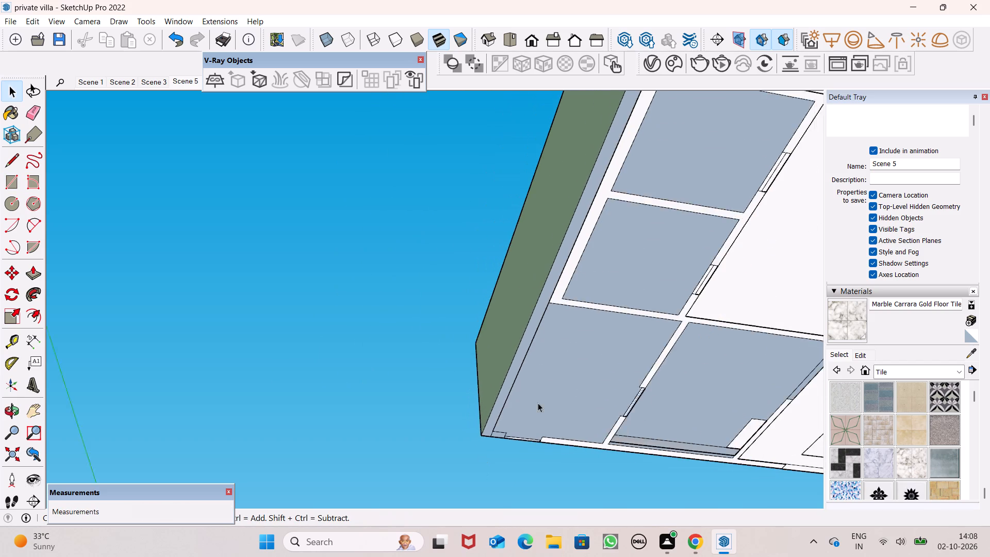
{"action": "scroll", "coordinate": [538, 403], "scroll_direction": "down", "scroll_amount": 5}
{"action": "scroll", "coordinate": [544, 348], "scroll_direction": "down", "scroll_amount": 6}
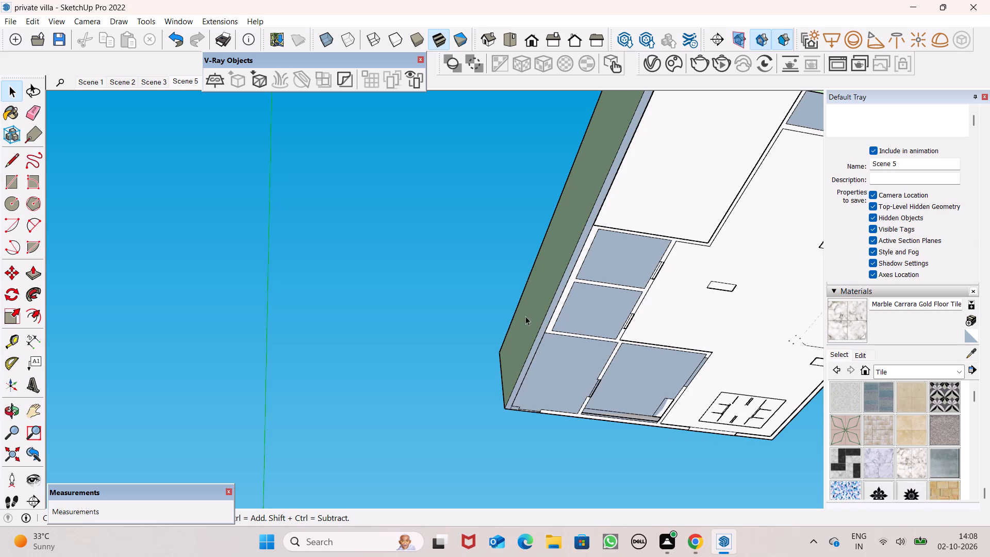
{"action": "scroll", "coordinate": [553, 485], "scroll_direction": "down", "scroll_amount": 1}
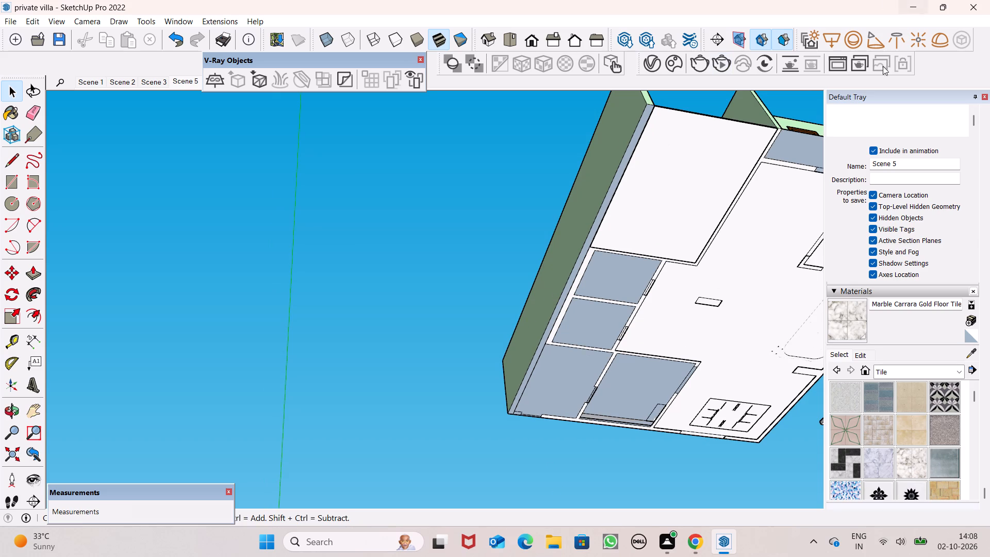
{"action": "scroll", "coordinate": [651, 151], "scroll_direction": "down", "scroll_amount": 14}
{"action": "middle_click_drag", "start_coordinate": [678, 187], "coordinate": [685, 252]}
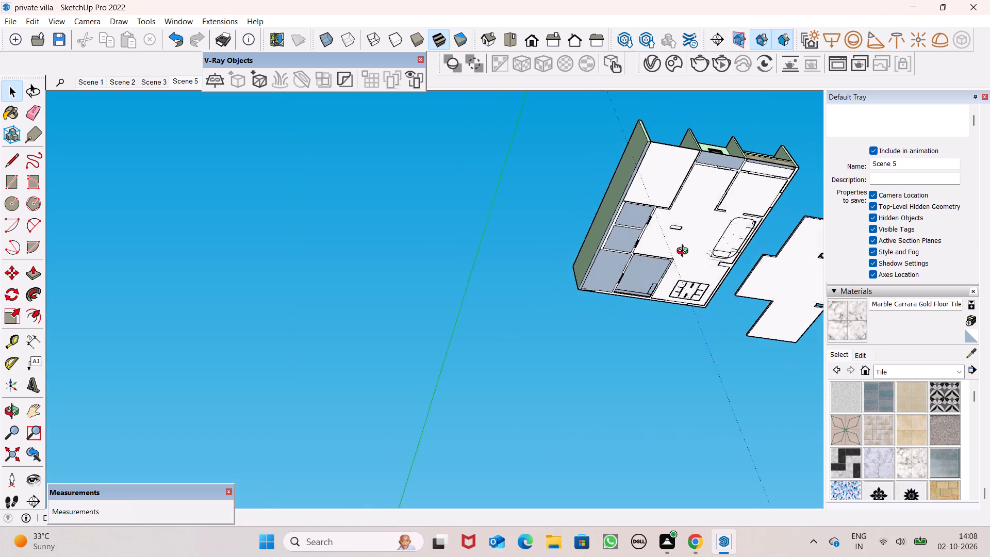
{"action": "middle_click_drag", "start_coordinate": [685, 252], "coordinate": [645, 451]}
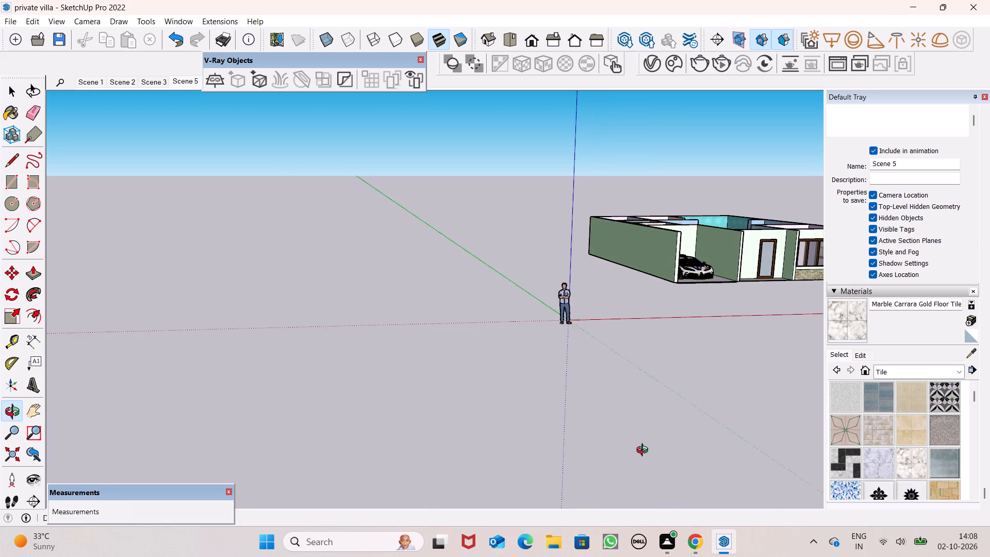
{"action": "middle_click_drag", "start_coordinate": [645, 451], "coordinate": [520, 525]}
{"action": "scroll", "coordinate": [524, 353], "scroll_direction": "down", "scroll_amount": 19}
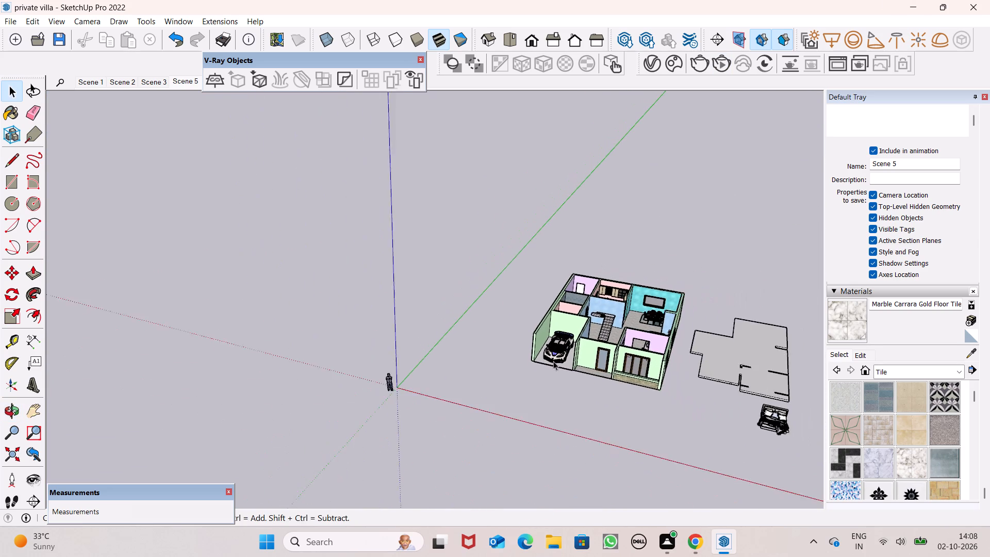
{"action": "scroll", "coordinate": [558, 366], "scroll_direction": "up", "scroll_amount": 4}
{"action": "scroll", "coordinate": [560, 366], "scroll_direction": "down", "scroll_amount": 1}
{"action": "scroll", "coordinate": [562, 366], "scroll_direction": "up", "scroll_amount": 20}
{"action": "scroll", "coordinate": [656, 443], "scroll_direction": "up", "scroll_amount": 1}
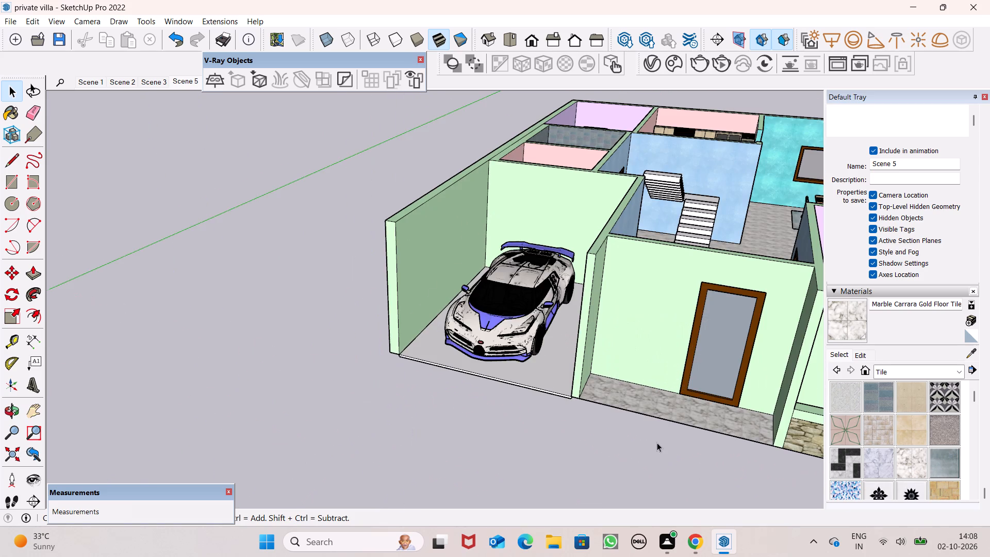
{"action": "scroll", "coordinate": [657, 443], "scroll_direction": "up", "scroll_amount": 3}
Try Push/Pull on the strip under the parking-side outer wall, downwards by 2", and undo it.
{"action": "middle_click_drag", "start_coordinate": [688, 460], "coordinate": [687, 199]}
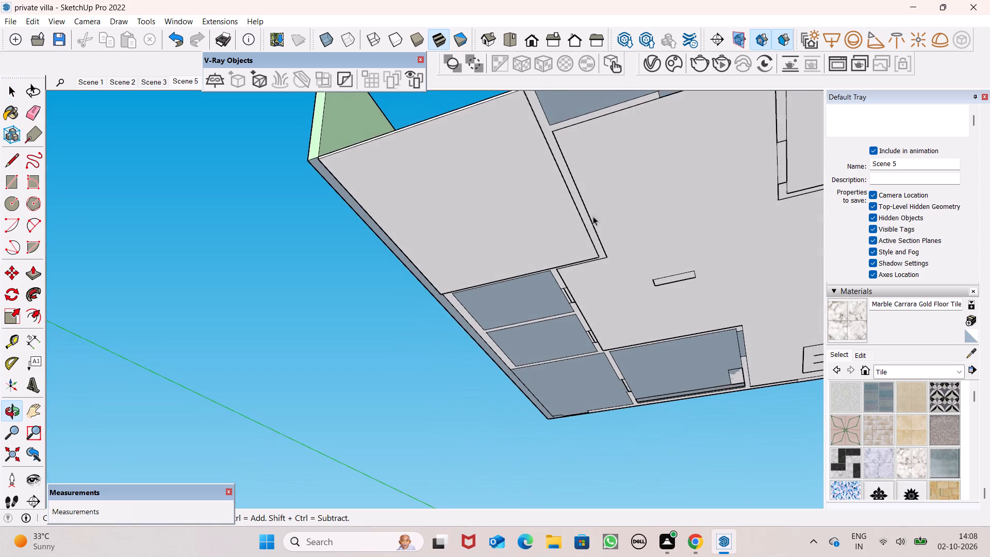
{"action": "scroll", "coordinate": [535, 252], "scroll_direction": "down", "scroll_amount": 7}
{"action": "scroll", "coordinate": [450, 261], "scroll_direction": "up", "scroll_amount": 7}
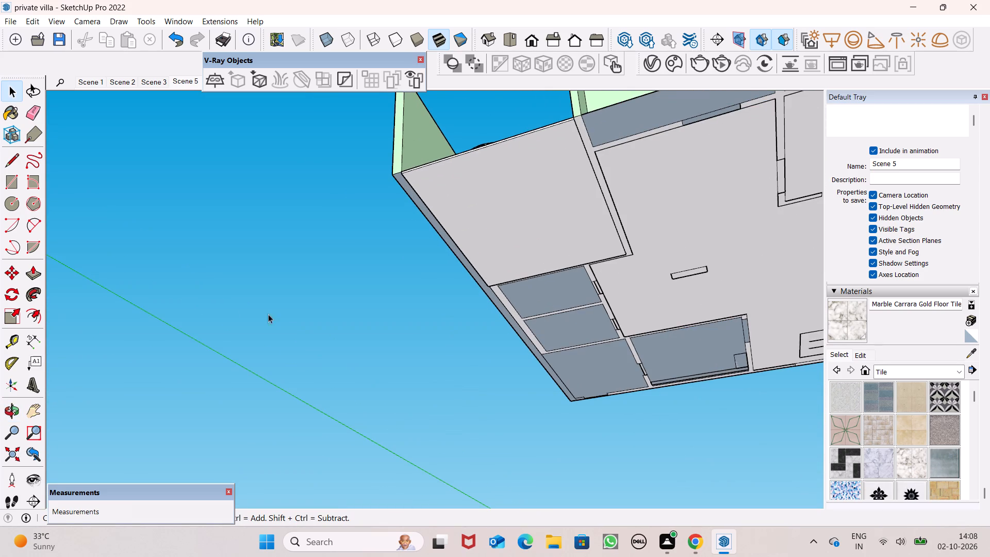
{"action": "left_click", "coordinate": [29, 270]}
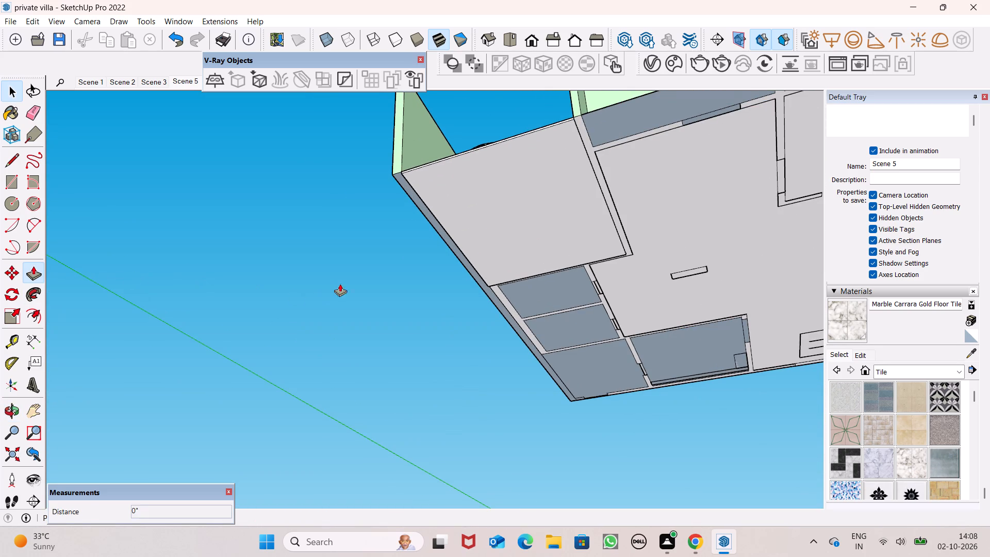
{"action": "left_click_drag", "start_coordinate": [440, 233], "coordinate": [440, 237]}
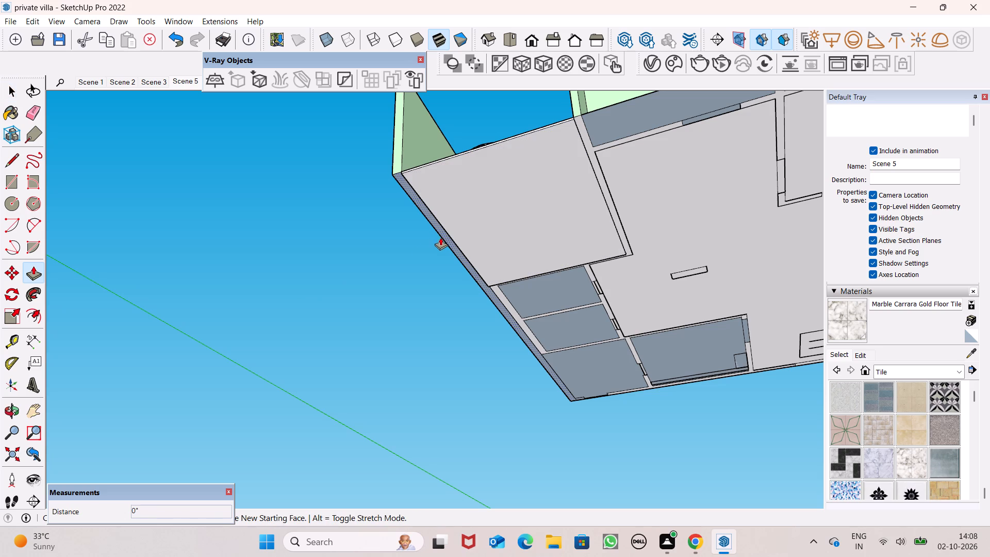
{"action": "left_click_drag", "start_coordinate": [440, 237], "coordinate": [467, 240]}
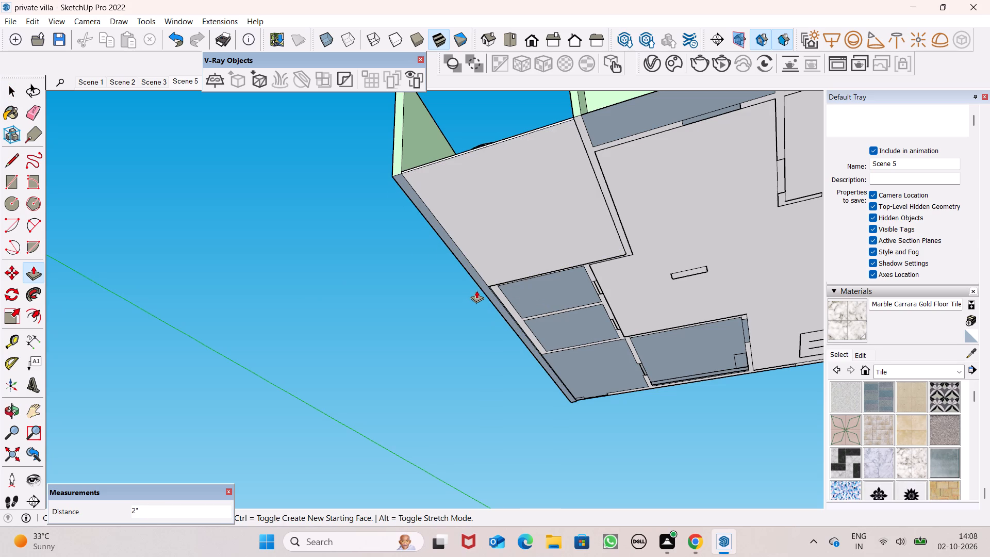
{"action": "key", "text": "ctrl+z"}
Push/Pull the strip under the parking-side outer wall down level with the car parking slab.
{"action": "left_click_drag", "start_coordinate": [475, 274], "coordinate": [474, 282]}
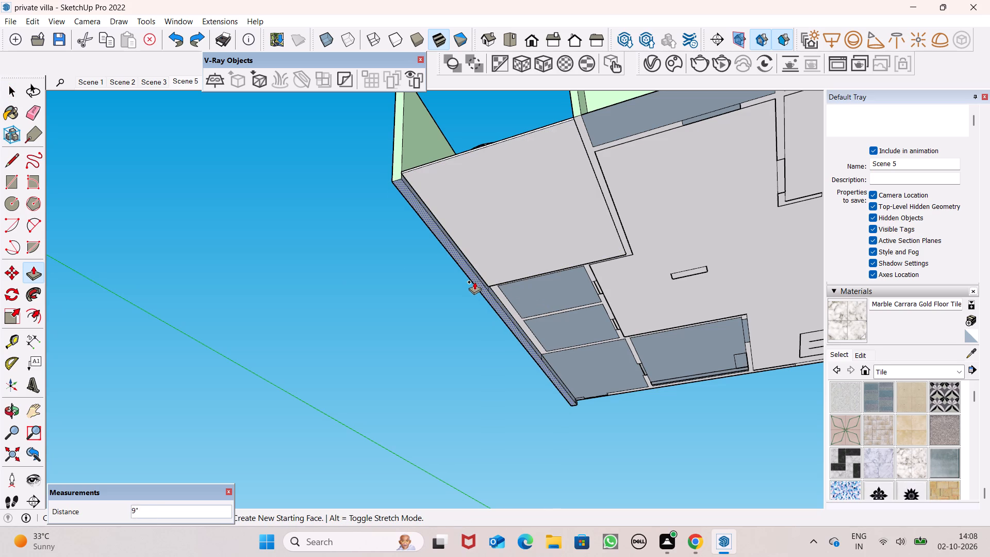
{"action": "left_click_drag", "start_coordinate": [474, 282], "coordinate": [501, 268]}
Push/Pull the undersides of the two small room floors and the rear room floor behind the parking down level with the car parking slab.
{"action": "left_click_drag", "start_coordinate": [576, 289], "coordinate": [568, 301]}
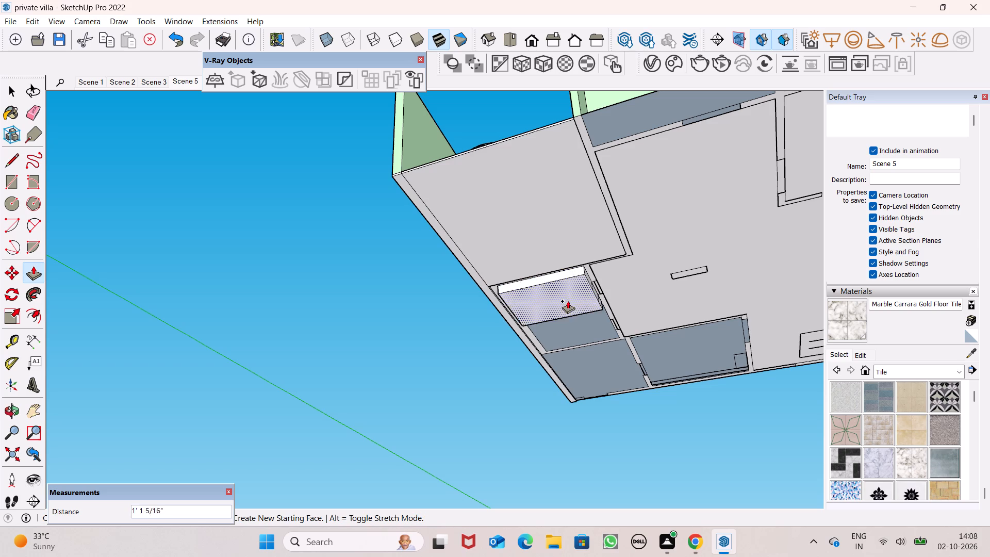
{"action": "left_click_drag", "start_coordinate": [568, 301], "coordinate": [535, 270]}
{"action": "left_click_drag", "start_coordinate": [572, 332], "coordinate": [571, 334]}
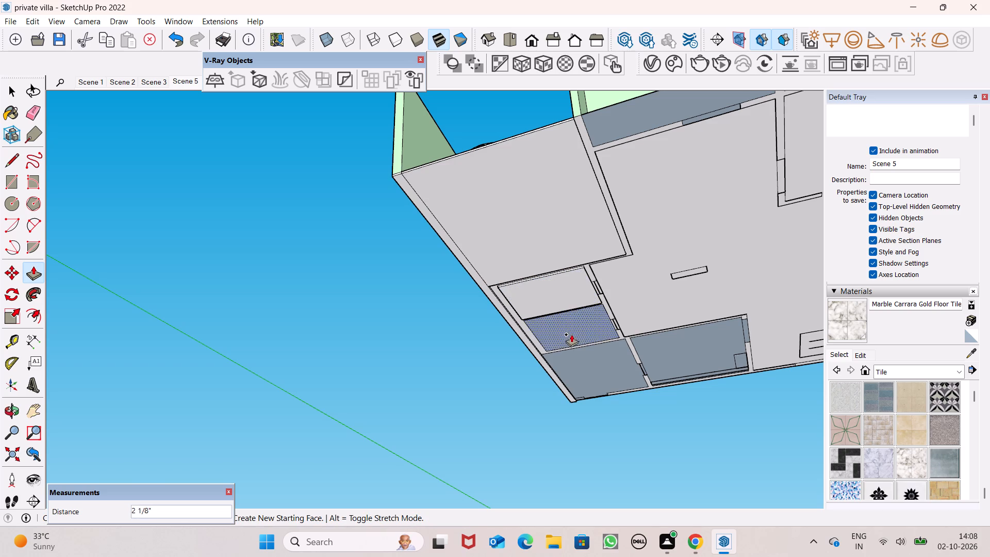
{"action": "left_click_drag", "start_coordinate": [571, 334], "coordinate": [550, 306]}
{"action": "left_click_drag", "start_coordinate": [592, 362], "coordinate": [592, 363]}
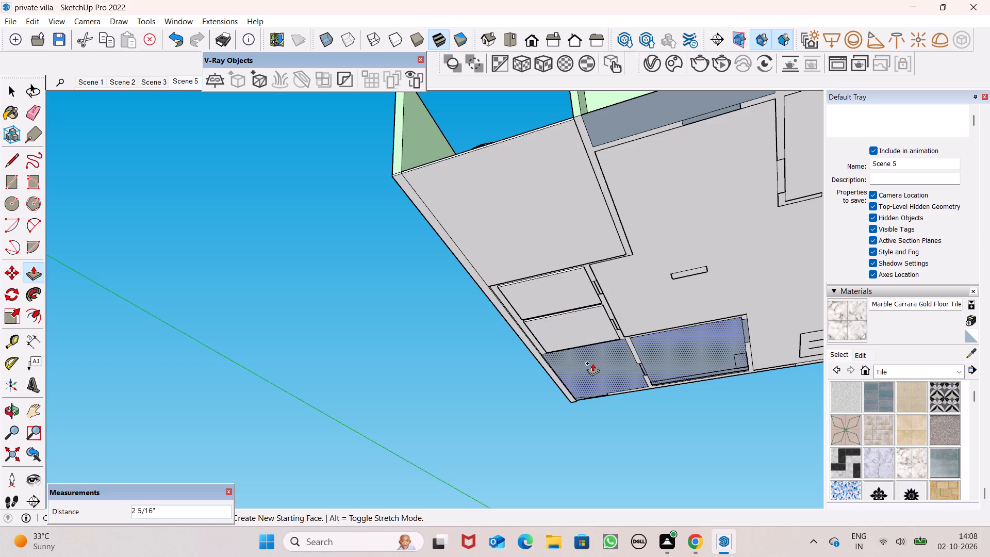
{"action": "left_click_drag", "start_coordinate": [592, 363], "coordinate": [567, 337]}
Push/Pull the undersides of the front entrance floor and the main floor down level with the car parking slab, the main floor by 1 3/4".
{"action": "left_click_drag", "start_coordinate": [639, 118], "coordinate": [617, 151]}
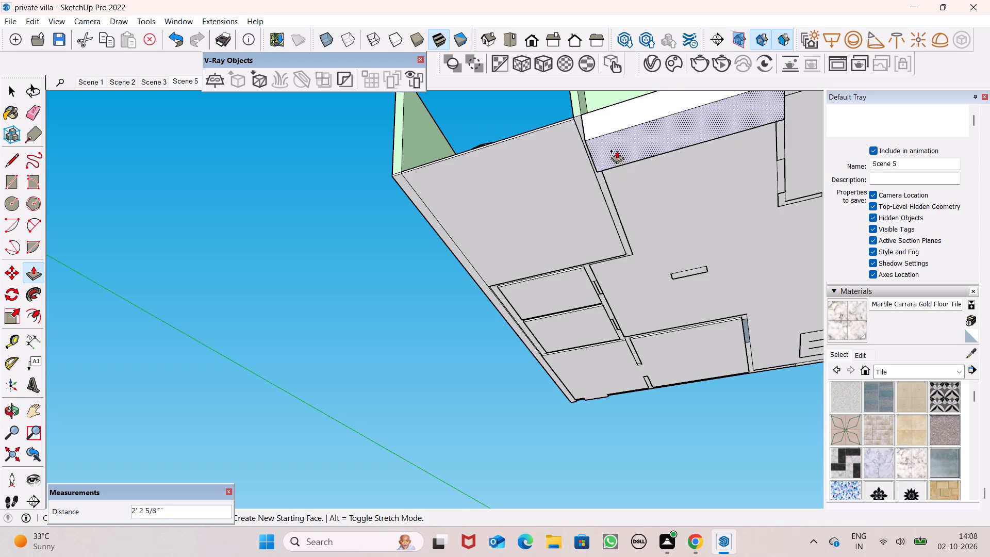
{"action": "left_click_drag", "start_coordinate": [617, 151], "coordinate": [573, 166]}
{"action": "left_click_drag", "start_coordinate": [639, 189], "coordinate": [608, 195]}
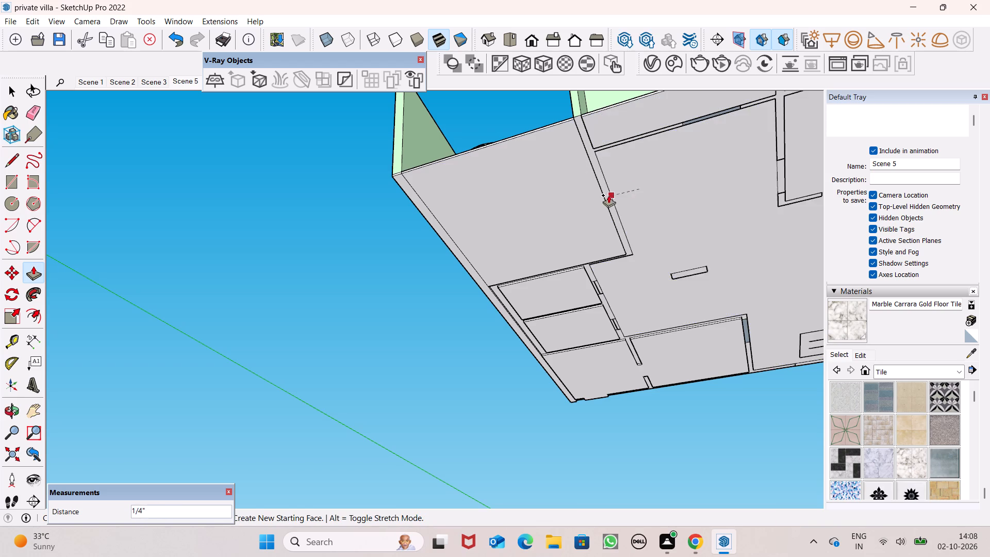
{"action": "left_click_drag", "start_coordinate": [608, 195], "coordinate": [596, 196]}
Push/Pull the wall strip between the parking and the main floor down 2", level with the surrounding undersides.
{"action": "scroll", "coordinate": [582, 193], "scroll_direction": "down", "scroll_amount": 6}
{"action": "scroll", "coordinate": [623, 231], "scroll_direction": "up", "scroll_amount": 7}
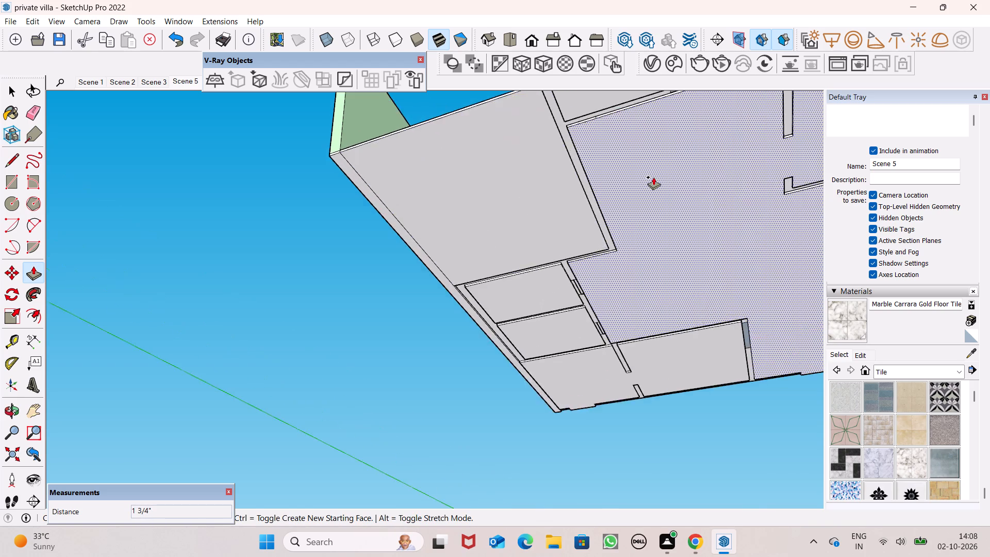
{"action": "scroll", "coordinate": [622, 176], "scroll_direction": "up", "scroll_amount": 8}
{"action": "middle_click_drag", "start_coordinate": [532, 165], "coordinate": [558, 297]}
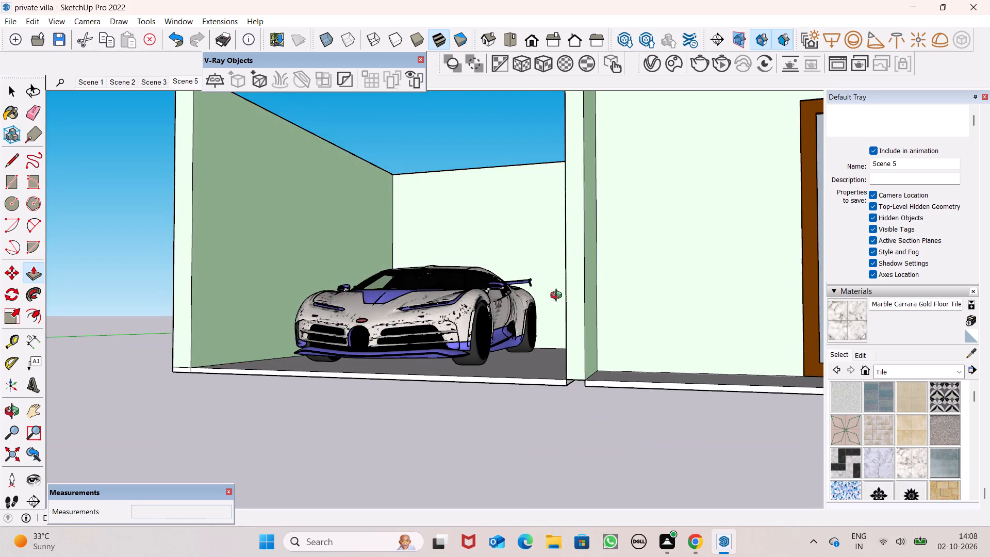
{"action": "middle_click_drag", "start_coordinate": [558, 297], "coordinate": [559, 199]}
{"action": "scroll", "coordinate": [644, 215], "scroll_direction": "up", "scroll_amount": 6}
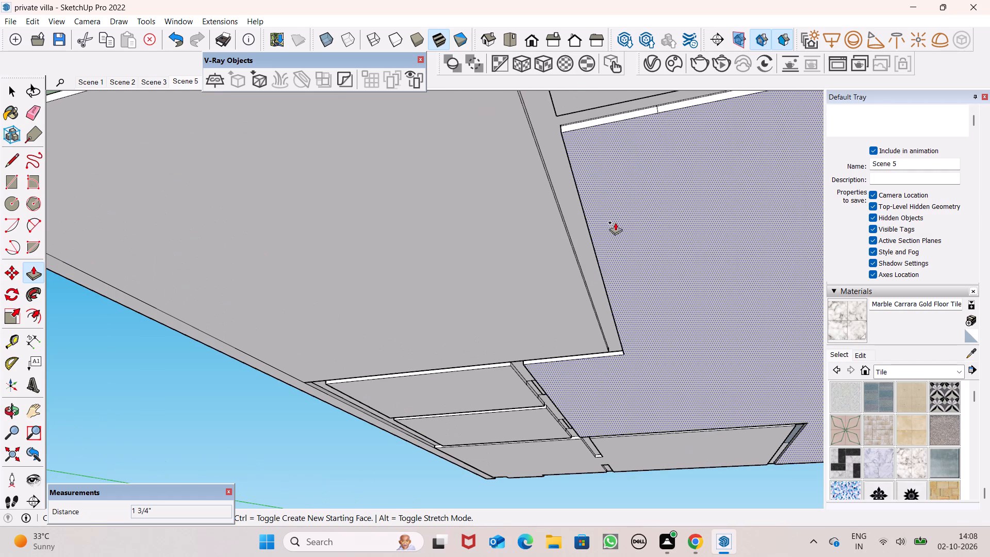
{"action": "left_click_drag", "start_coordinate": [572, 217], "coordinate": [553, 230]}
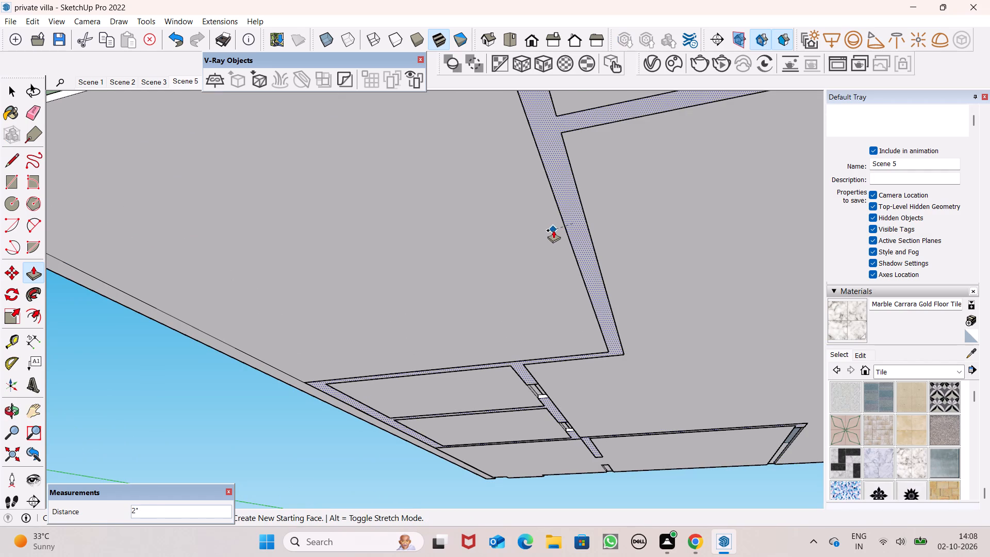
{"action": "left_click_drag", "start_coordinate": [553, 230], "coordinate": [551, 230]}
Push/Pull the cross-shaped wall strip beside the front entrance floor down 2", level with the main floor's underside.
{"action": "scroll", "coordinate": [589, 300], "scroll_direction": "down", "scroll_amount": 6}
{"action": "scroll", "coordinate": [590, 362], "scroll_direction": "down", "scroll_amount": 7}
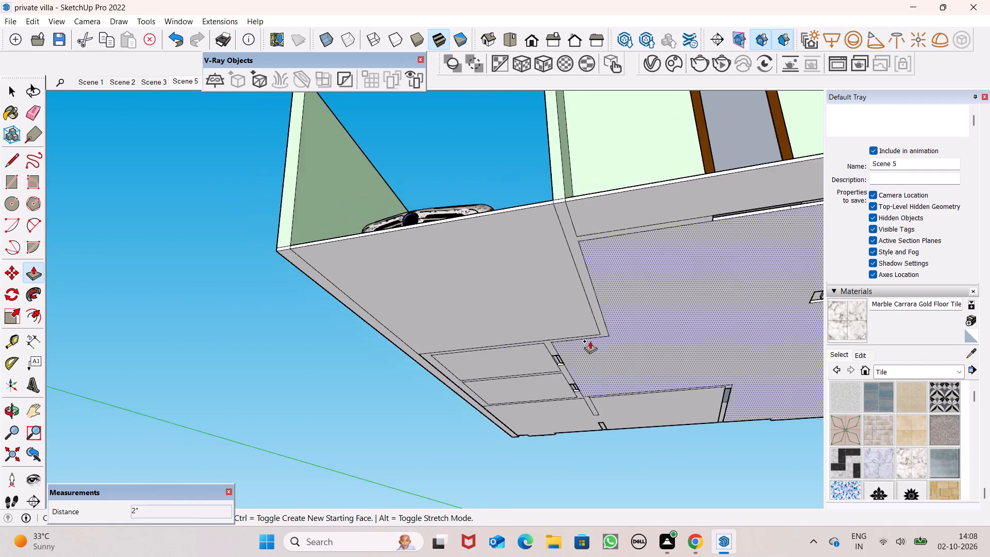
{"action": "scroll", "coordinate": [796, 239], "scroll_direction": "up", "scroll_amount": 7}
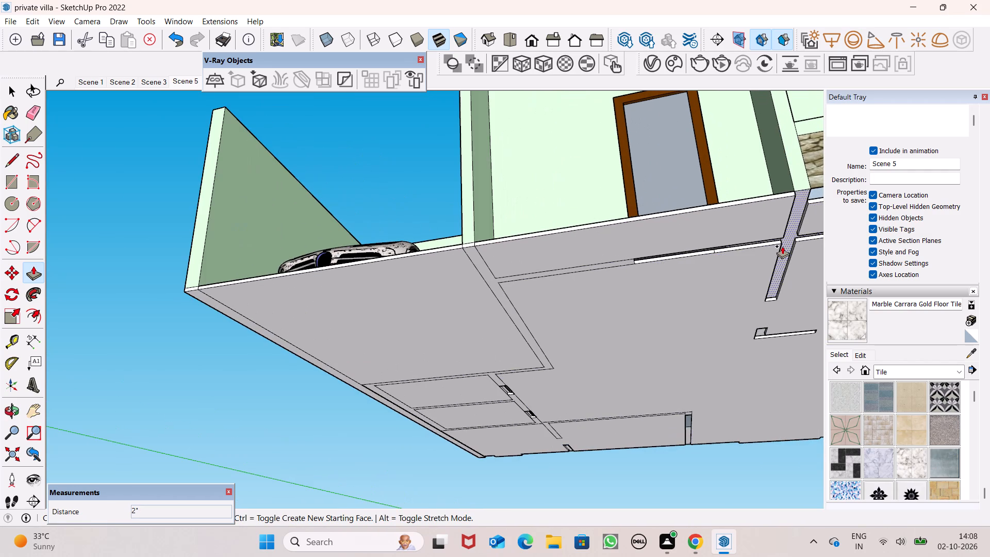
{"action": "left_click_drag", "start_coordinate": [784, 246], "coordinate": [746, 267]}
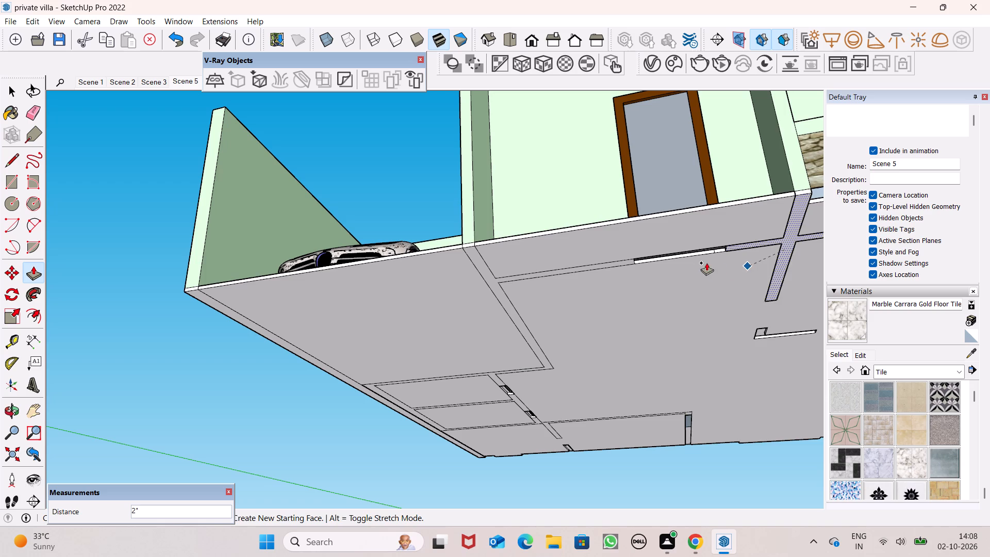
Push/Pull the recessed door-opening strip between the entrance floor and the main floor down 2", level with the slab.
{"action": "scroll", "coordinate": [699, 275], "scroll_direction": "up", "scroll_amount": 16}
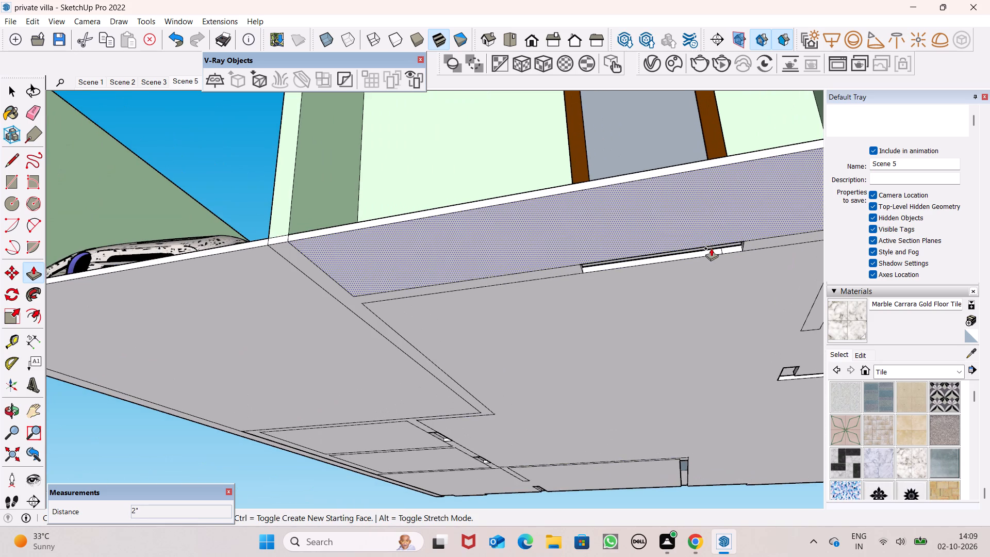
{"action": "middle_click_drag", "start_coordinate": [714, 275], "coordinate": [707, 175]}
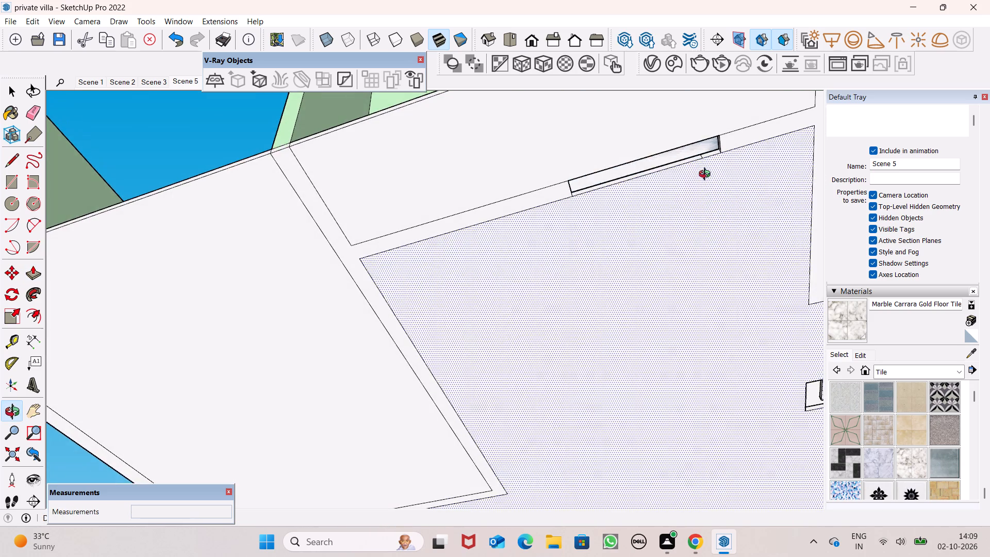
{"action": "middle_click_drag", "start_coordinate": [707, 175], "coordinate": [706, 175]}
{"action": "scroll", "coordinate": [701, 168], "scroll_direction": "up", "scroll_amount": 1}
{"action": "left_click_drag", "start_coordinate": [685, 146], "coordinate": [699, 169]}
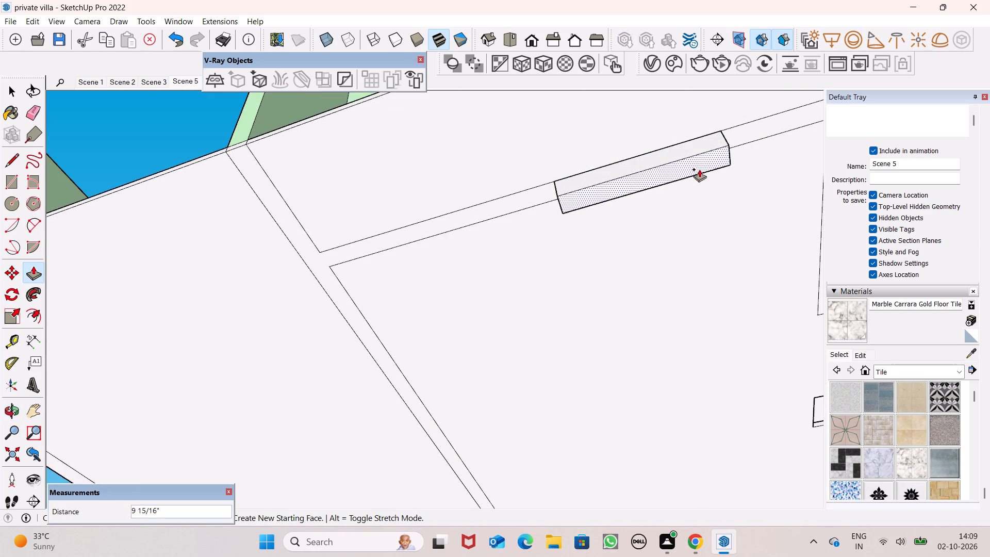
{"action": "left_click_drag", "start_coordinate": [699, 169], "coordinate": [770, 159]}
{"action": "scroll", "coordinate": [630, 189], "scroll_direction": "down", "scroll_amount": 8}
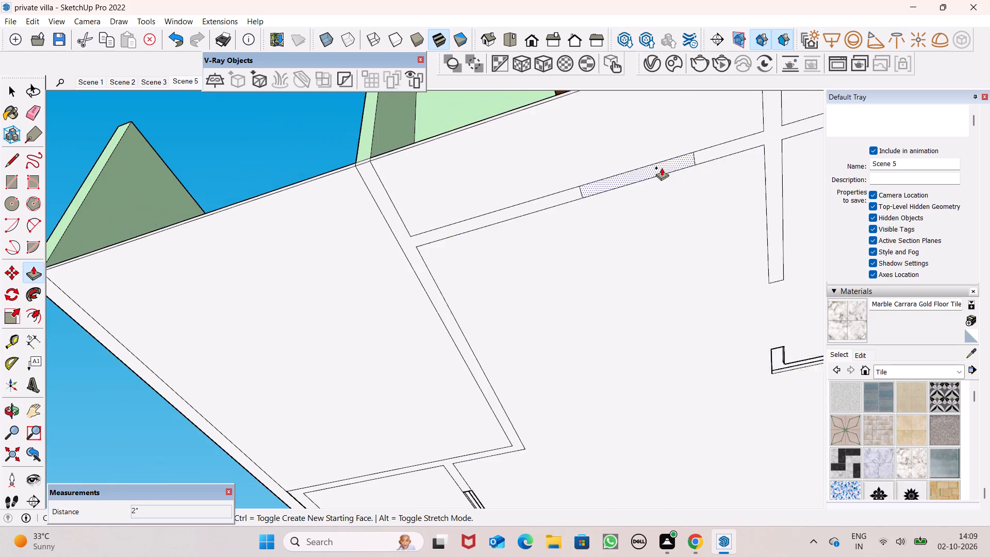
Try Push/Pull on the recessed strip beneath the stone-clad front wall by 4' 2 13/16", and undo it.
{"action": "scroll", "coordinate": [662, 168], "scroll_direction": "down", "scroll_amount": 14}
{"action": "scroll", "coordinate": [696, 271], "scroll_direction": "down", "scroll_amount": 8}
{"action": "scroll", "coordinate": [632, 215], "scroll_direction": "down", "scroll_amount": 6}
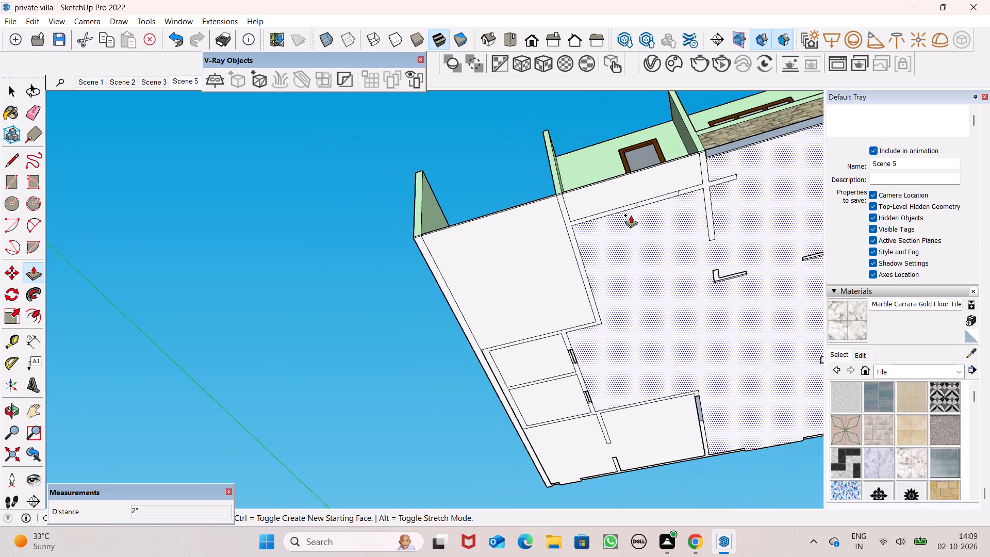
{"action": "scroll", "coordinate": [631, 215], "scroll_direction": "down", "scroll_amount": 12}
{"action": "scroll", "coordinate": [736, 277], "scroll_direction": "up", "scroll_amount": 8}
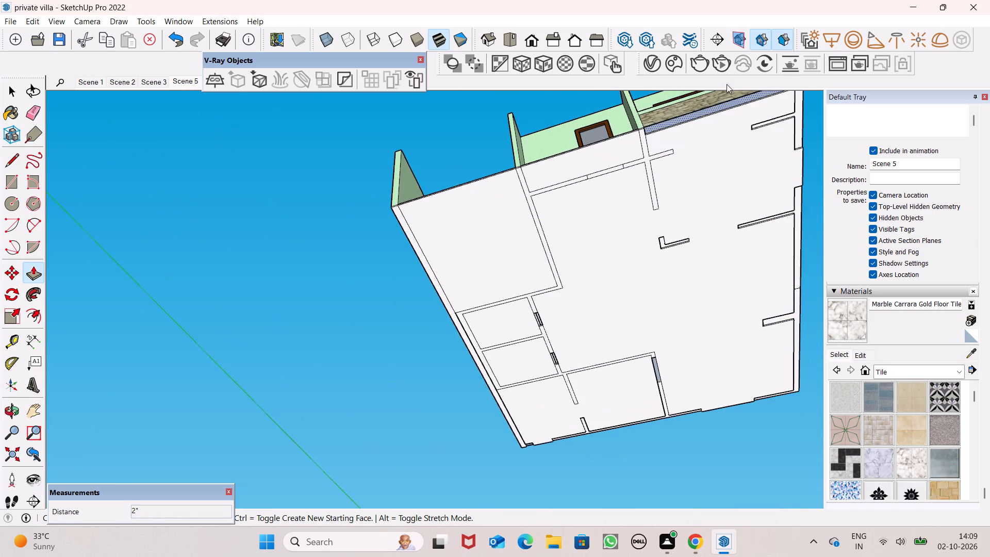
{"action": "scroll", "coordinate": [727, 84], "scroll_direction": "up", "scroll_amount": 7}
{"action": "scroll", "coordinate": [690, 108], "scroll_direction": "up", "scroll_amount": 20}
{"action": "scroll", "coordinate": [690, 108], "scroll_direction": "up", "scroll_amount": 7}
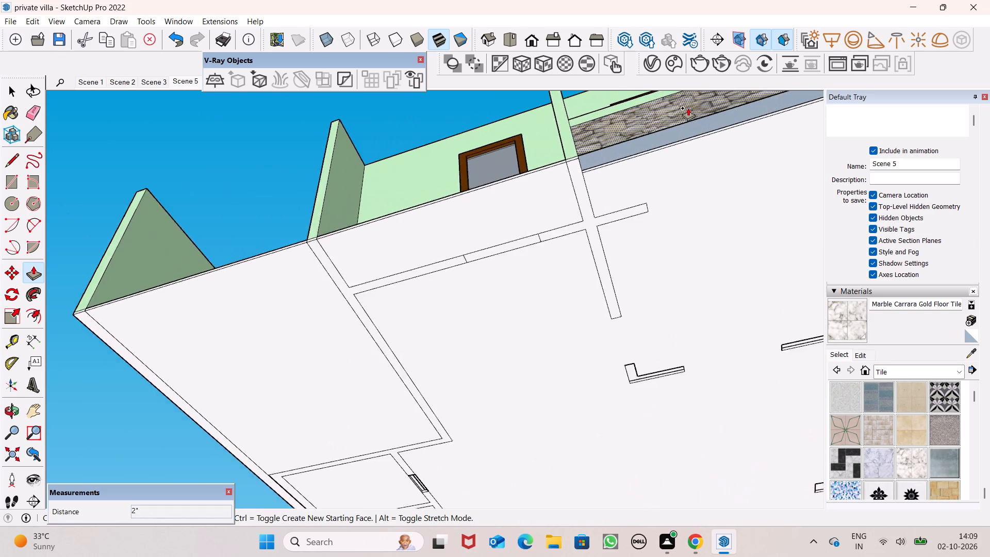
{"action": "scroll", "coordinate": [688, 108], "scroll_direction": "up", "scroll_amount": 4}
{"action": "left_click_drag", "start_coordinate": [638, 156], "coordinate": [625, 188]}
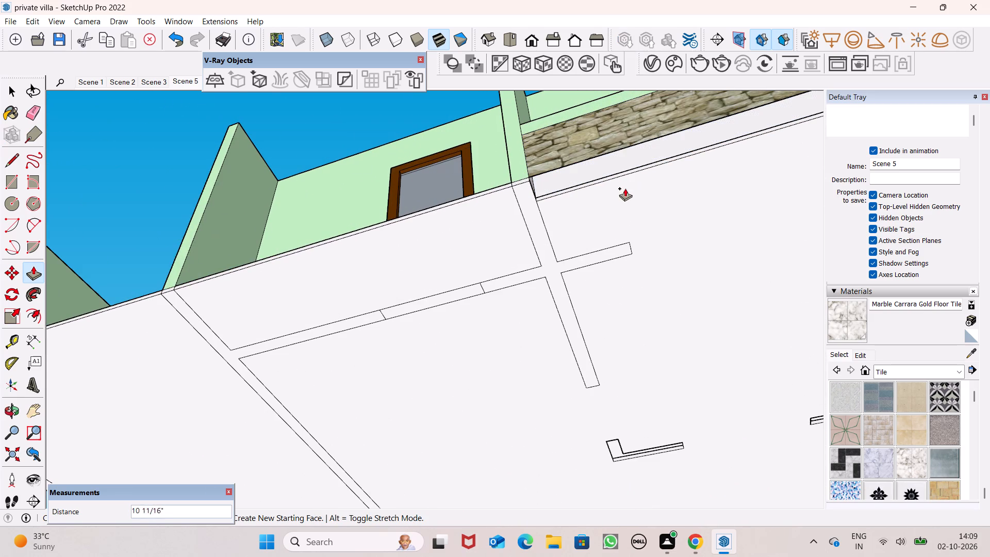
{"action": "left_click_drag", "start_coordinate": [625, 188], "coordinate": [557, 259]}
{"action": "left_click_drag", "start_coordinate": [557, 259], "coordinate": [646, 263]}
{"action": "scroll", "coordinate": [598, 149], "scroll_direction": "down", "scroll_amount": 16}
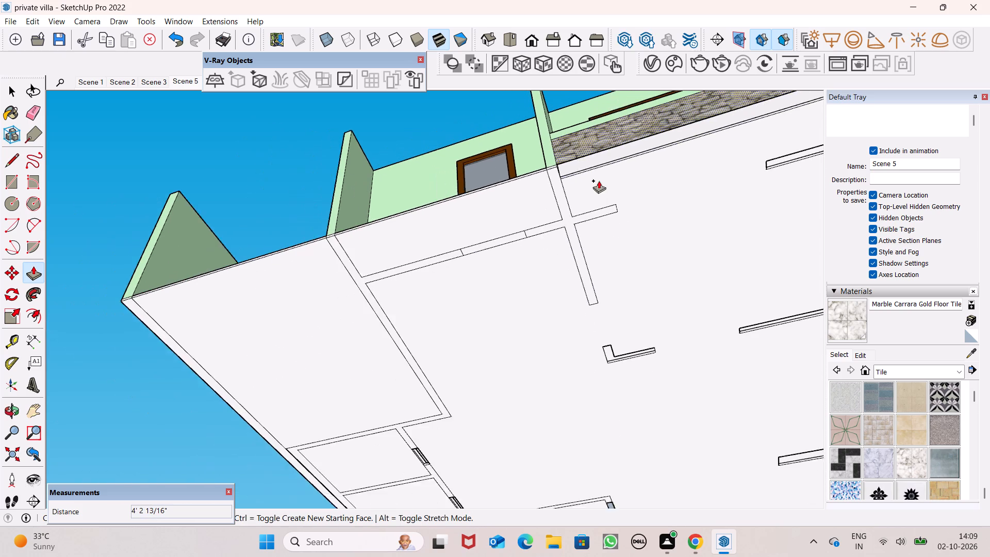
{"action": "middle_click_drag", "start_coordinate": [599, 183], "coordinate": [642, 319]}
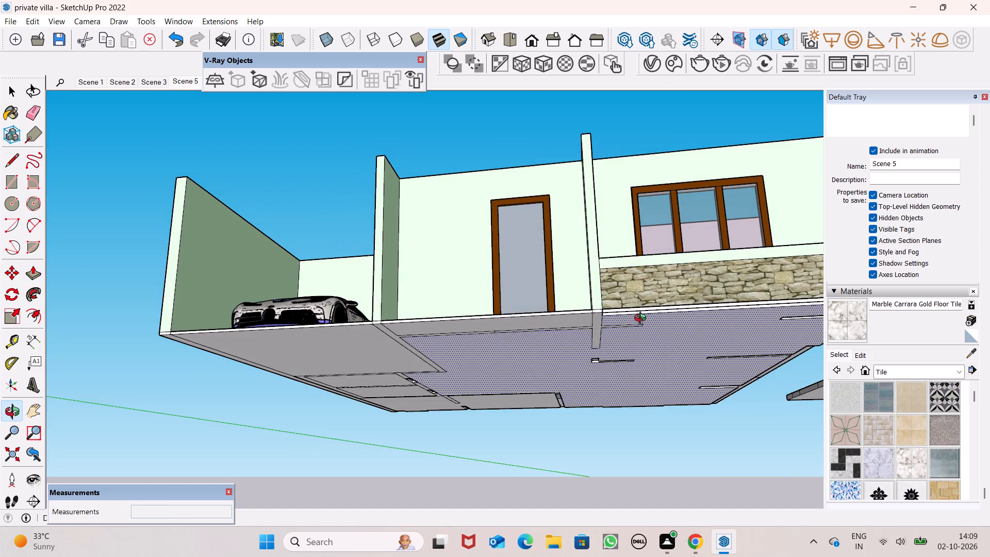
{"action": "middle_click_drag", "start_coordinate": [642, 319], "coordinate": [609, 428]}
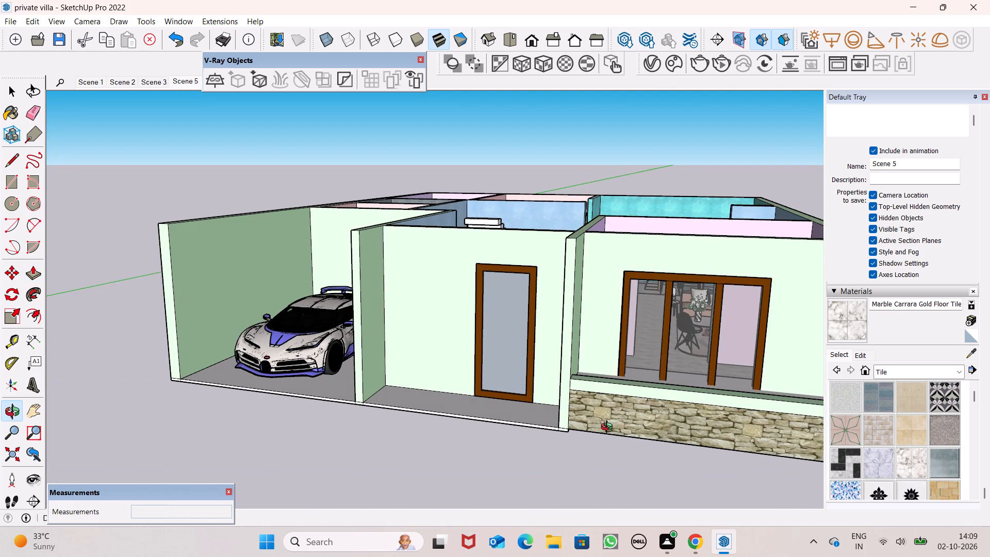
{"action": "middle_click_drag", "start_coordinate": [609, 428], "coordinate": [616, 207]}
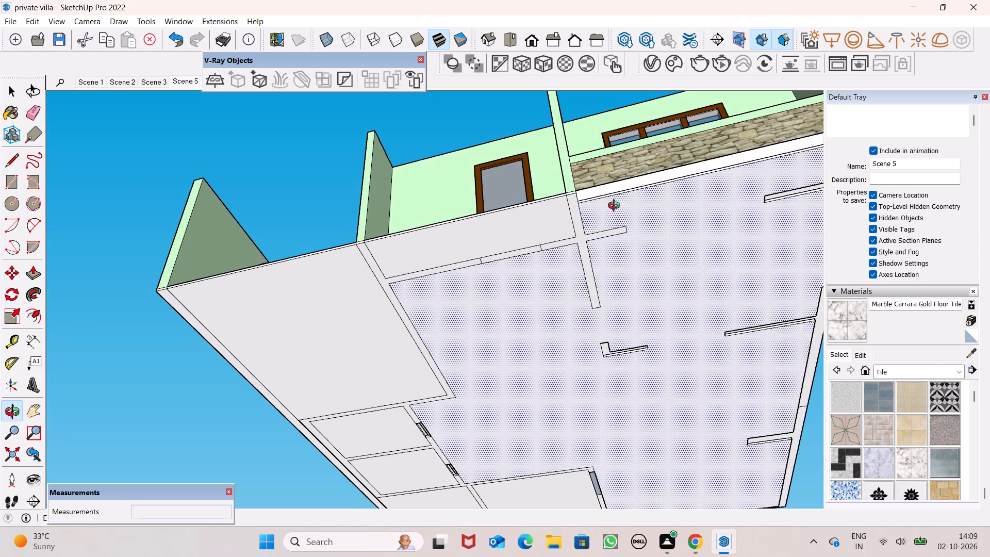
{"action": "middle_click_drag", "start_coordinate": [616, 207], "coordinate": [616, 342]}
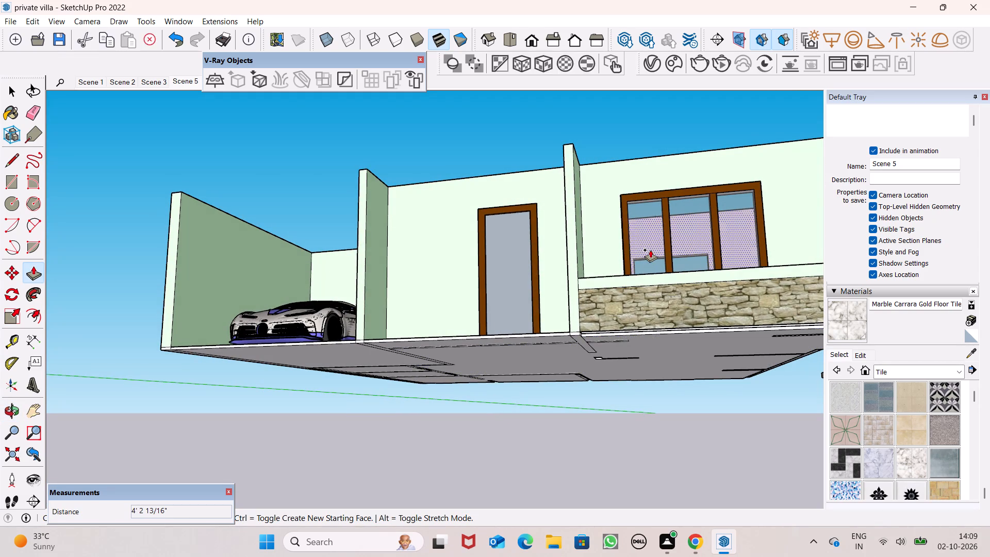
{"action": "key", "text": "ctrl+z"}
Push/Pull the L-shaped wall strip in the middle of the main floor down 2", level with the floor's underside.
{"action": "middle_click_drag", "start_coordinate": [681, 347], "coordinate": [659, 160]}
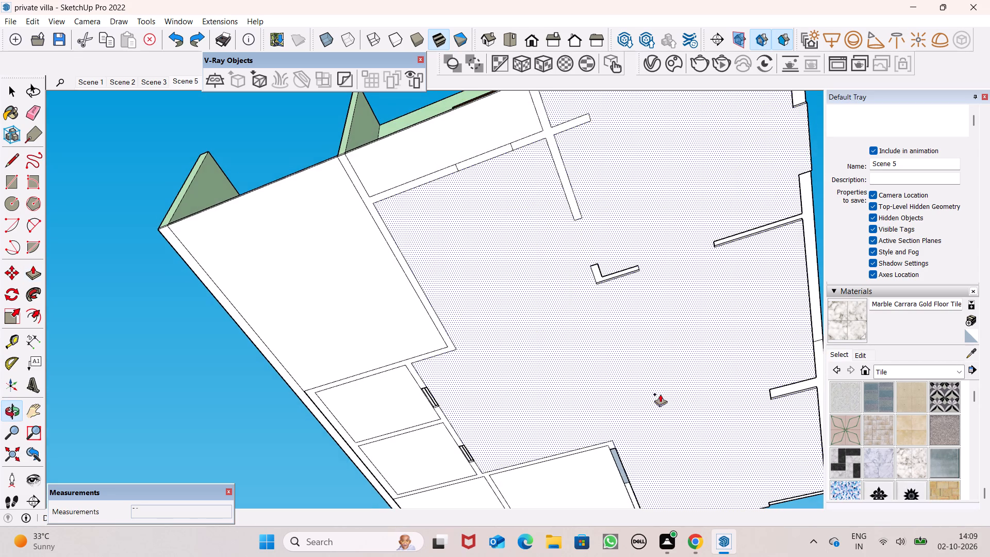
{"action": "scroll", "coordinate": [654, 415], "scroll_direction": "down", "scroll_amount": 10}
{"action": "middle_click_drag", "start_coordinate": [632, 361], "coordinate": [645, 155]}
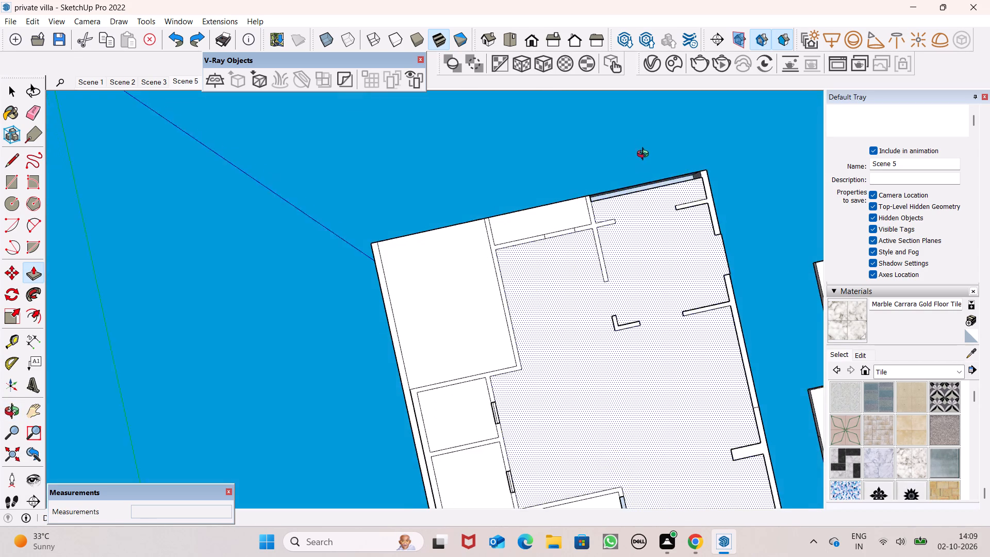
{"action": "middle_click_drag", "start_coordinate": [645, 155], "coordinate": [649, 142]}
{"action": "scroll", "coordinate": [596, 330], "scroll_direction": "up", "scroll_amount": 8}
{"action": "scroll", "coordinate": [661, 310], "scroll_direction": "up", "scroll_amount": 13}
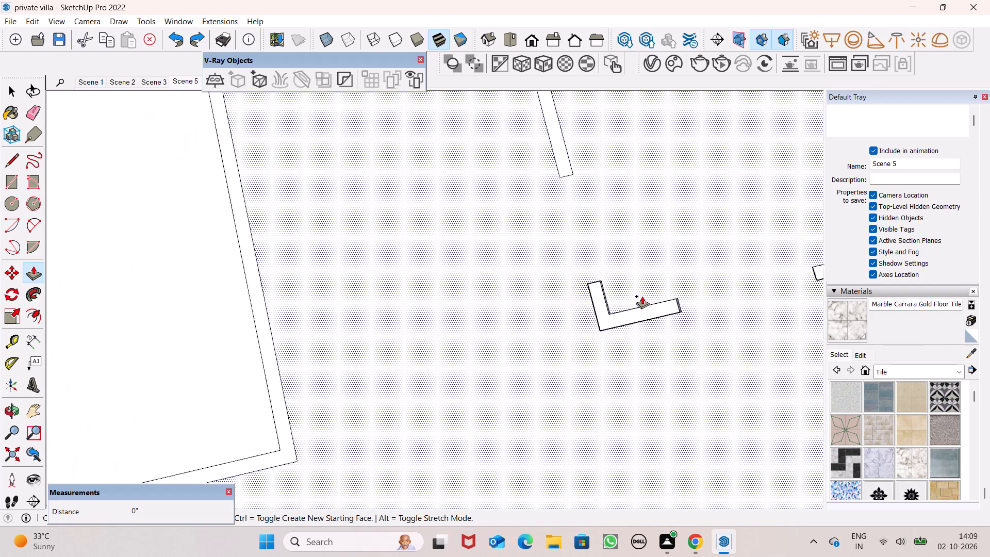
{"action": "left_click_drag", "start_coordinate": [629, 322], "coordinate": [628, 358]}
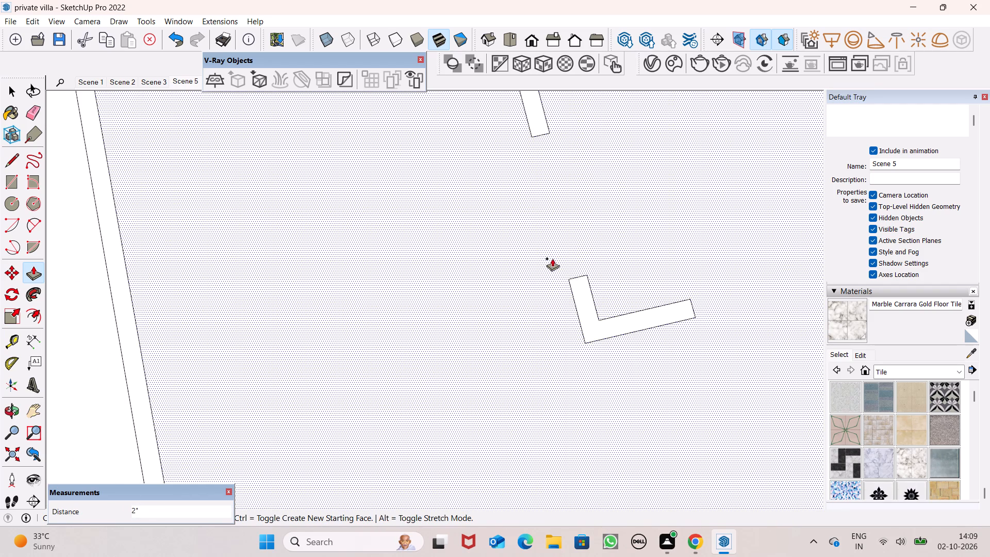
Push/Pull the middle and front wall strips along the side opposite the parking down 2", level with the main floor's underside.
{"action": "scroll", "coordinate": [548, 252], "scroll_direction": "down", "scroll_amount": 13}
{"action": "left_click_drag", "start_coordinate": [742, 251], "coordinate": [735, 276]}
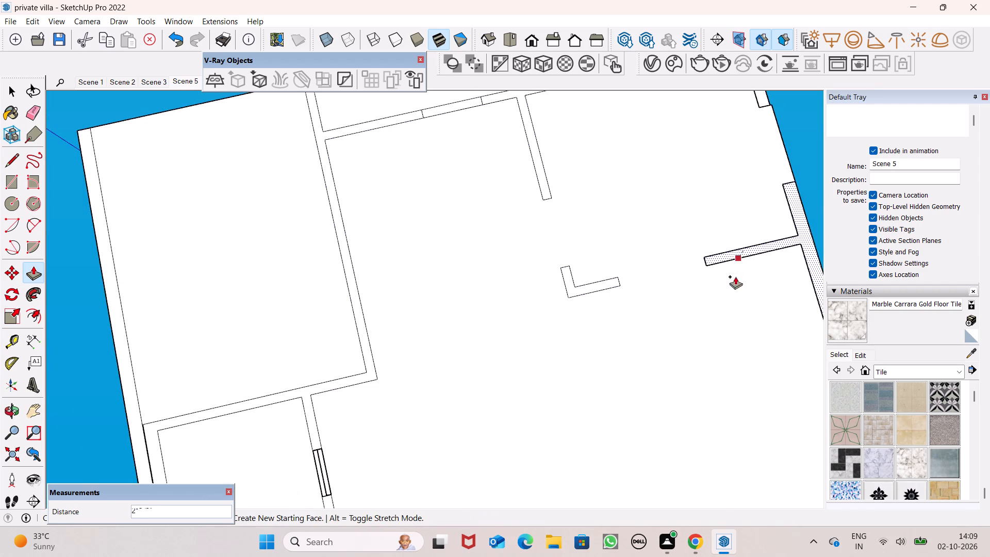
{"action": "left_click_drag", "start_coordinate": [735, 276], "coordinate": [735, 296]}
{"action": "scroll", "coordinate": [708, 192], "scroll_direction": "down", "scroll_amount": 6}
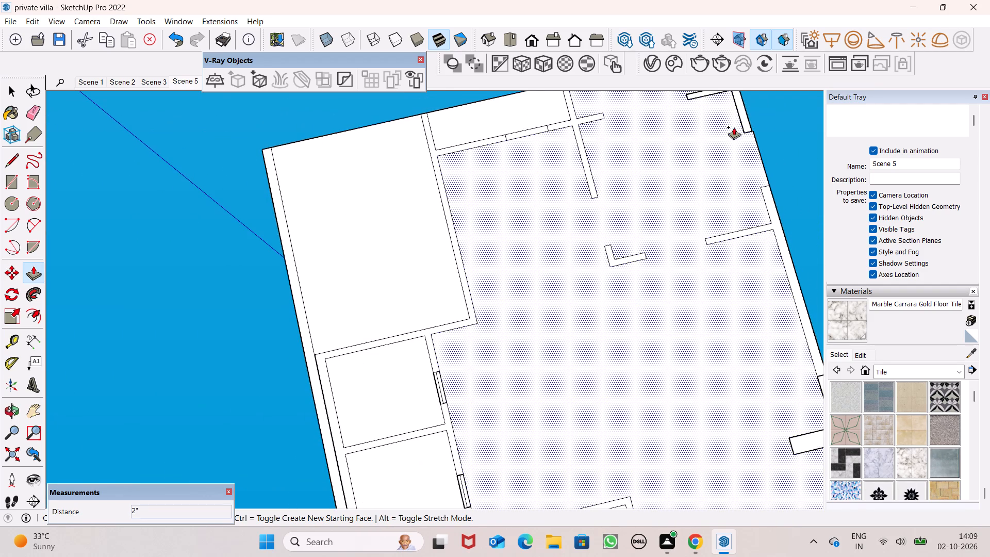
{"action": "scroll", "coordinate": [742, 107], "scroll_direction": "up", "scroll_amount": 7}
{"action": "left_click_drag", "start_coordinate": [746, 113], "coordinate": [729, 151]}
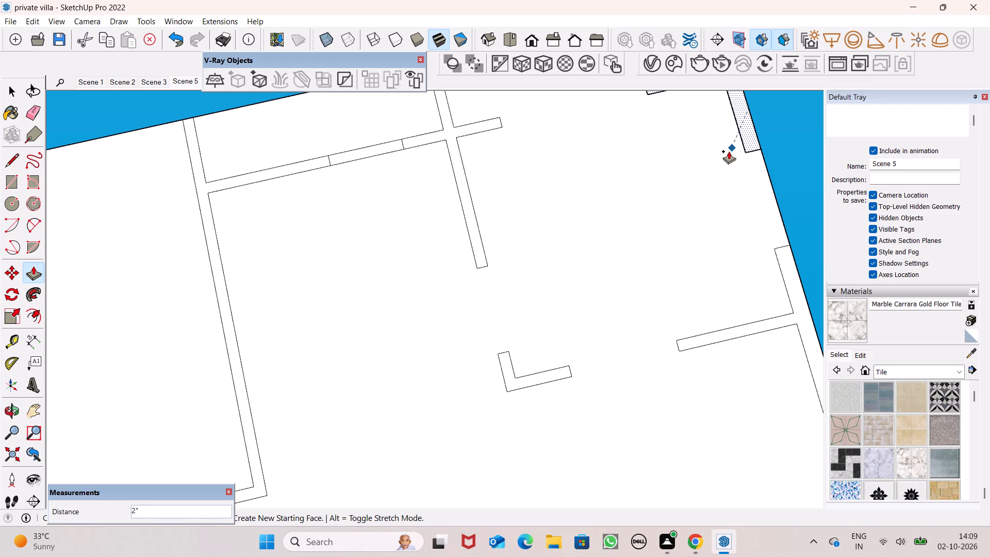
{"action": "left_click_drag", "start_coordinate": [729, 151], "coordinate": [709, 167]}
Push/Pull the rear wall strip with the short stub on the side opposite the parking down 2", level with the slab.
{"action": "scroll", "coordinate": [673, 265], "scroll_direction": "down", "scroll_amount": 17}
{"action": "scroll", "coordinate": [668, 168], "scroll_direction": "down", "scroll_amount": 6}
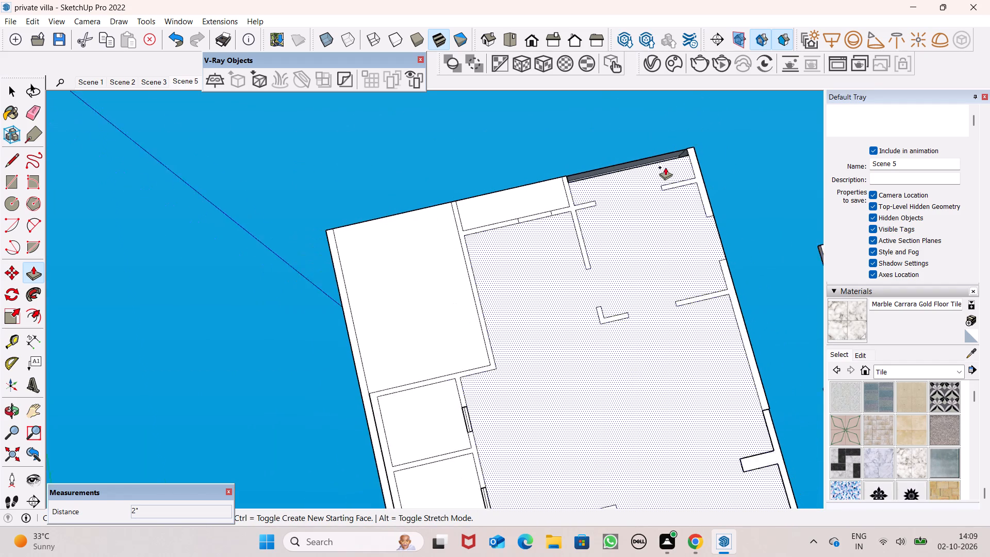
{"action": "scroll", "coordinate": [687, 260], "scroll_direction": "down", "scroll_amount": 14}
{"action": "scroll", "coordinate": [749, 407], "scroll_direction": "up", "scroll_amount": 5}
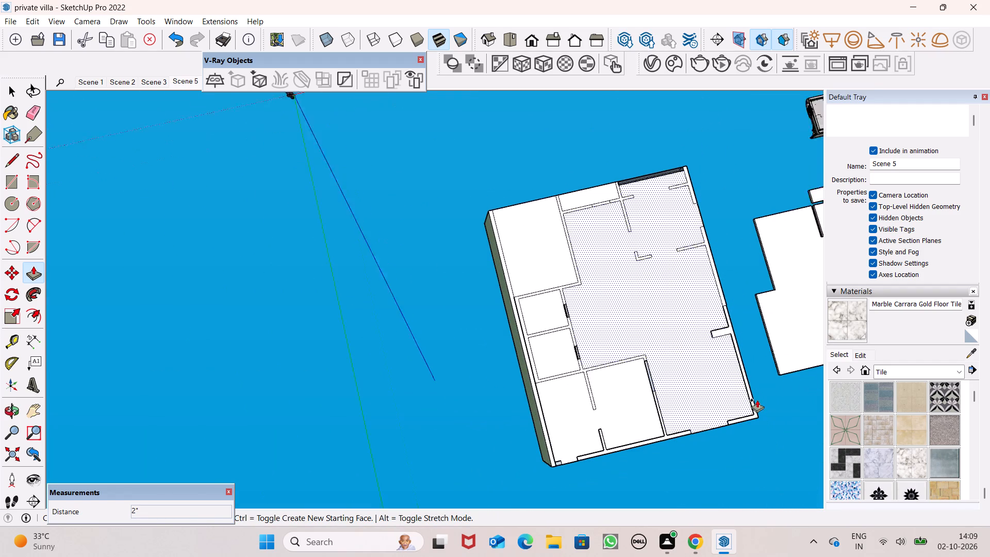
{"action": "scroll", "coordinate": [757, 400], "scroll_direction": "up", "scroll_amount": 1}
{"action": "scroll", "coordinate": [751, 450], "scroll_direction": "up", "scroll_amount": 17}
{"action": "scroll", "coordinate": [751, 228], "scroll_direction": "up", "scroll_amount": 2}
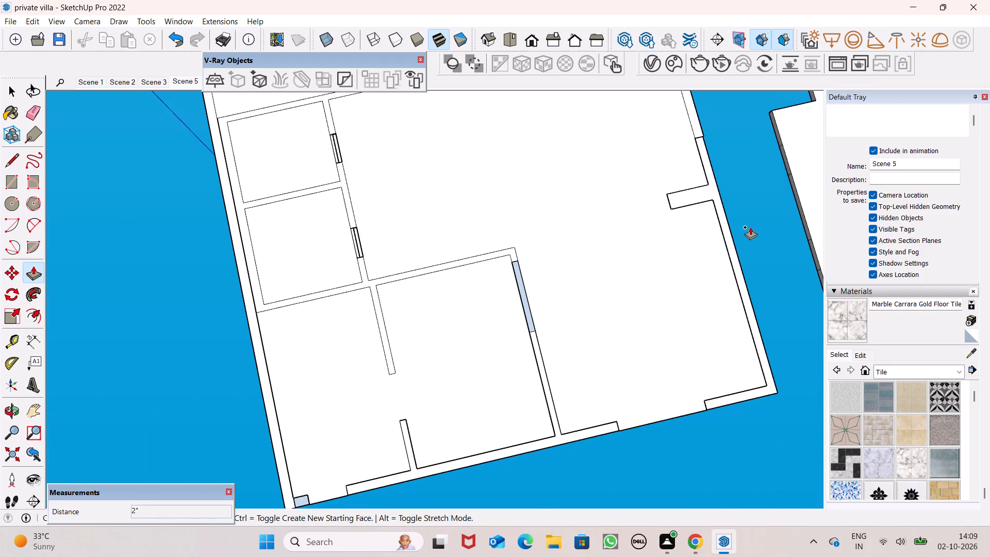
{"action": "scroll", "coordinate": [750, 227], "scroll_direction": "up", "scroll_amount": 4}
{"action": "scroll", "coordinate": [690, 134], "scroll_direction": "up", "scroll_amount": 3}
{"action": "scroll", "coordinate": [694, 243], "scroll_direction": "down", "scroll_amount": 8}
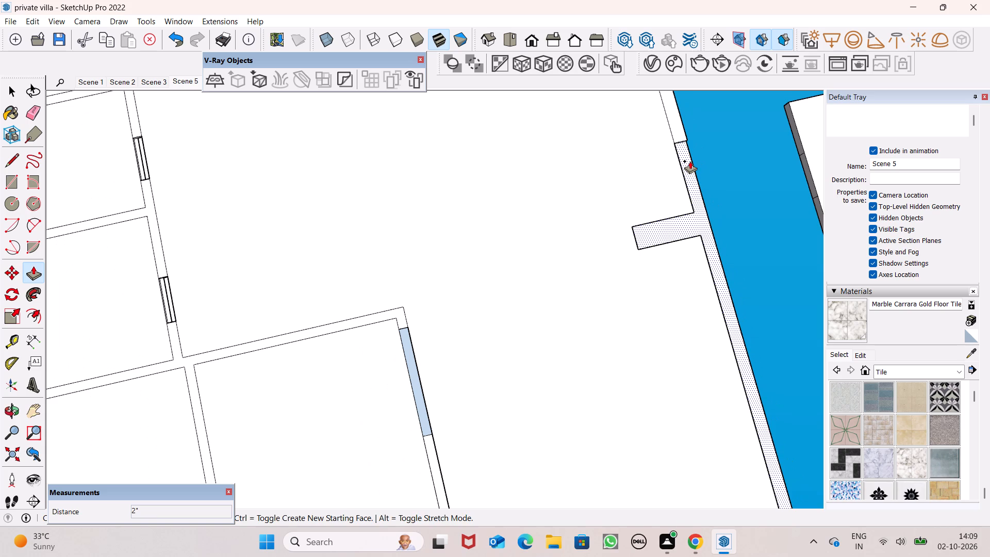
{"action": "left_click_drag", "start_coordinate": [690, 161], "coordinate": [621, 174]}
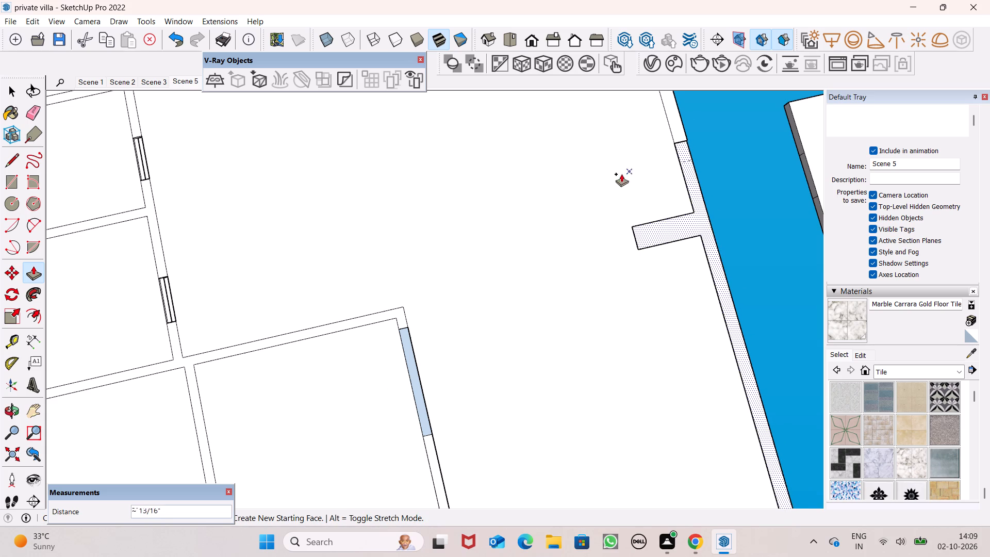
{"action": "left_click_drag", "start_coordinate": [621, 174], "coordinate": [525, 163]}
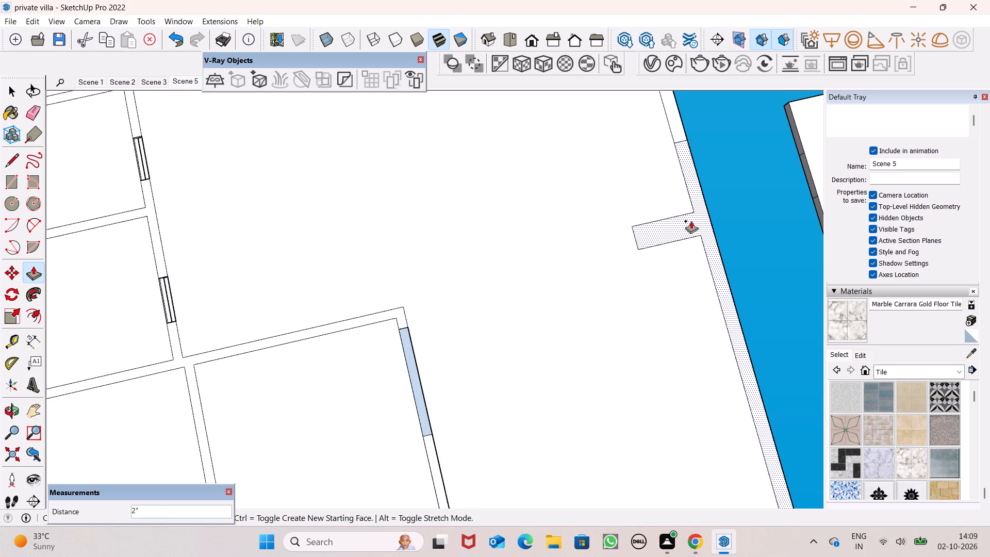
Push/Pull the opening strip at the corner of the rear parking-side room's inner wall down 2", level with the floor's underside.
{"action": "scroll", "coordinate": [691, 221], "scroll_direction": "down", "scroll_amount": 4}
{"action": "scroll", "coordinate": [497, 351], "scroll_direction": "up", "scroll_amount": 14}
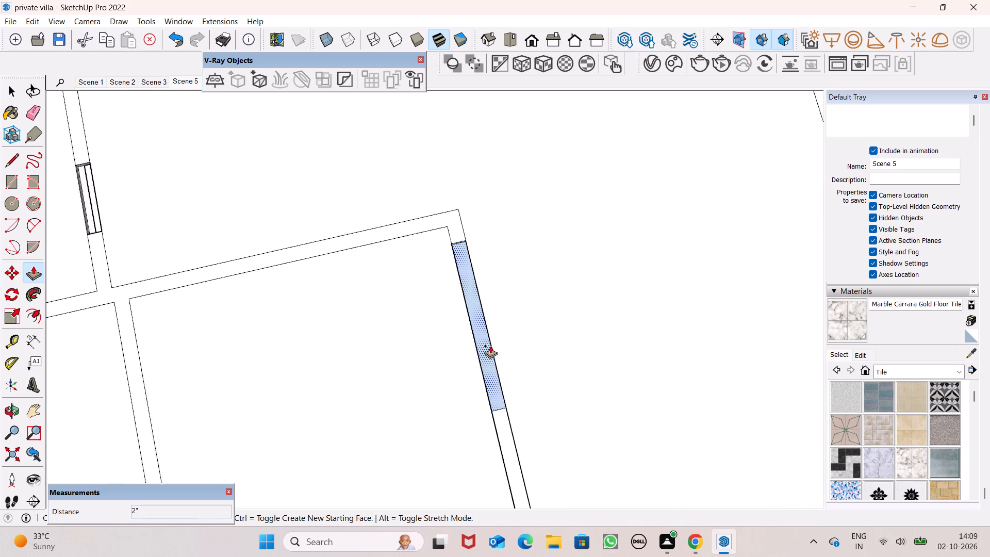
{"action": "left_click_drag", "start_coordinate": [489, 348], "coordinate": [550, 340]}
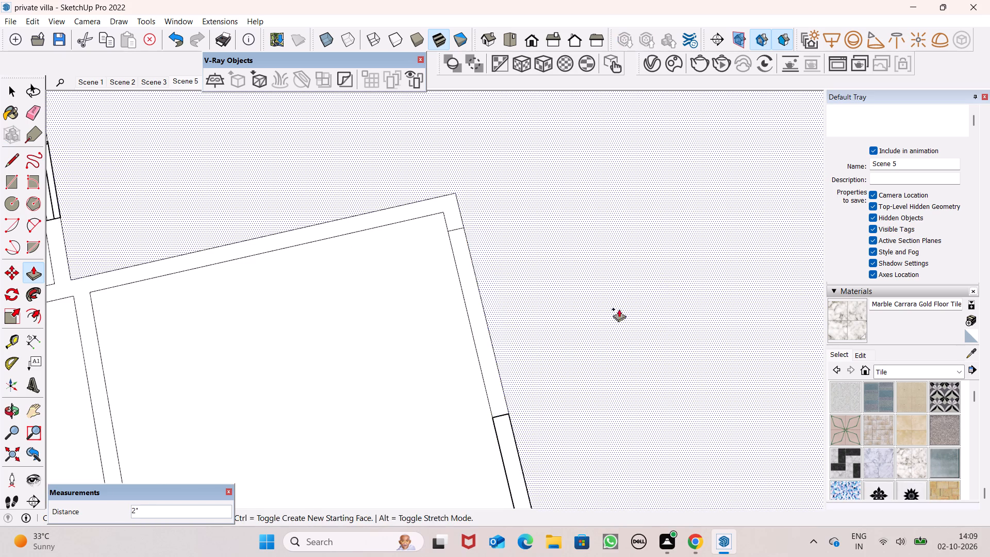
Push/Pull the door-opening strips in the inner walls of the two small rooms behind the parking down 2", level with the underside.
{"action": "scroll", "coordinate": [670, 280], "scroll_direction": "down", "scroll_amount": 12}
{"action": "scroll", "coordinate": [359, 204], "scroll_direction": "up", "scroll_amount": 5}
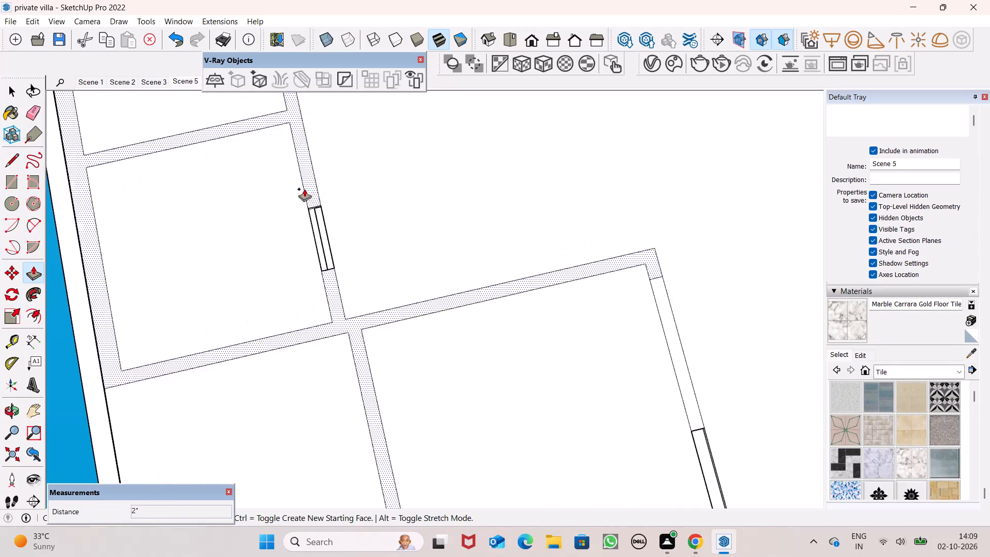
{"action": "scroll", "coordinate": [304, 188], "scroll_direction": "up", "scroll_amount": 6}
{"action": "left_click_drag", "start_coordinate": [324, 255], "coordinate": [346, 256]}
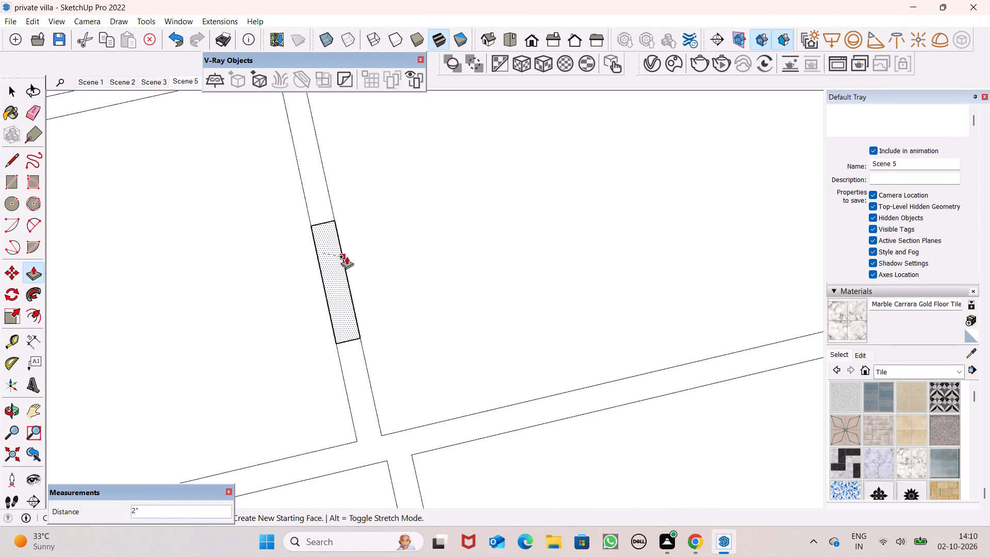
{"action": "left_click_drag", "start_coordinate": [346, 256], "coordinate": [367, 258]}
{"action": "scroll", "coordinate": [440, 372], "scroll_direction": "down", "scroll_amount": 14}
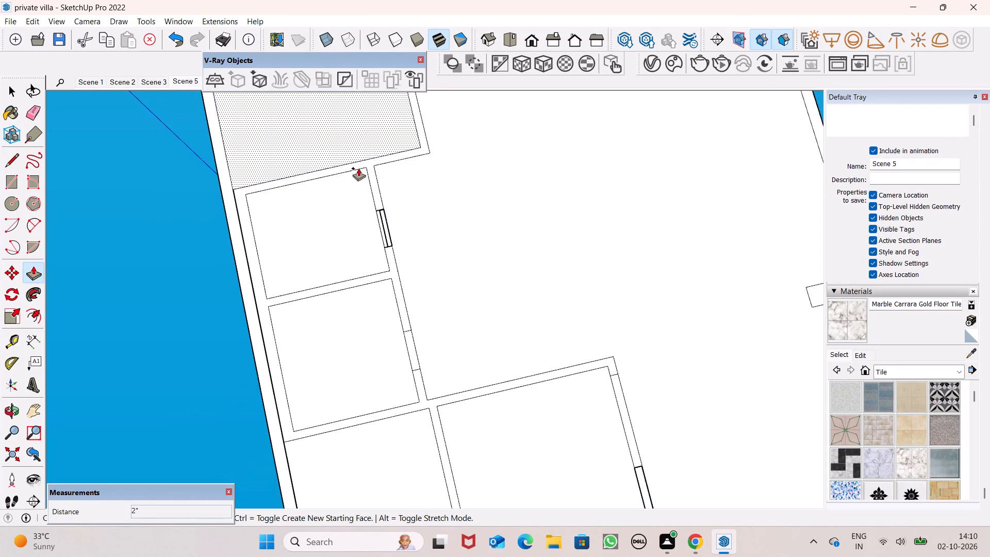
{"action": "scroll", "coordinate": [355, 175], "scroll_direction": "up", "scroll_amount": 15}
{"action": "left_click_drag", "start_coordinate": [428, 354], "coordinate": [472, 356]}
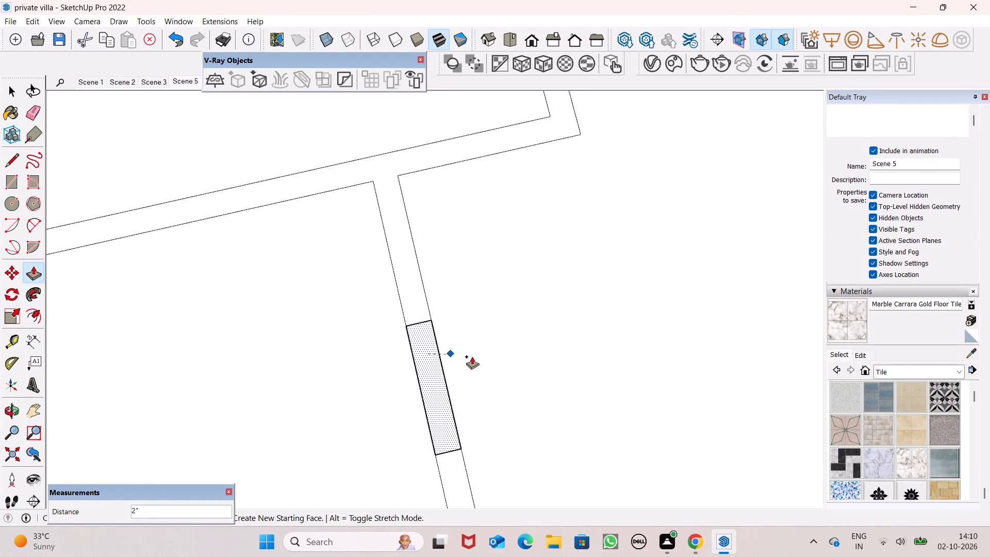
{"action": "left_click_drag", "start_coordinate": [472, 356], "coordinate": [480, 356]}
Push/Pull the small strip at the rear corner on the parking side until it is level with the surrounding underside.
{"action": "scroll", "coordinate": [524, 265], "scroll_direction": "down", "scroll_amount": 17}
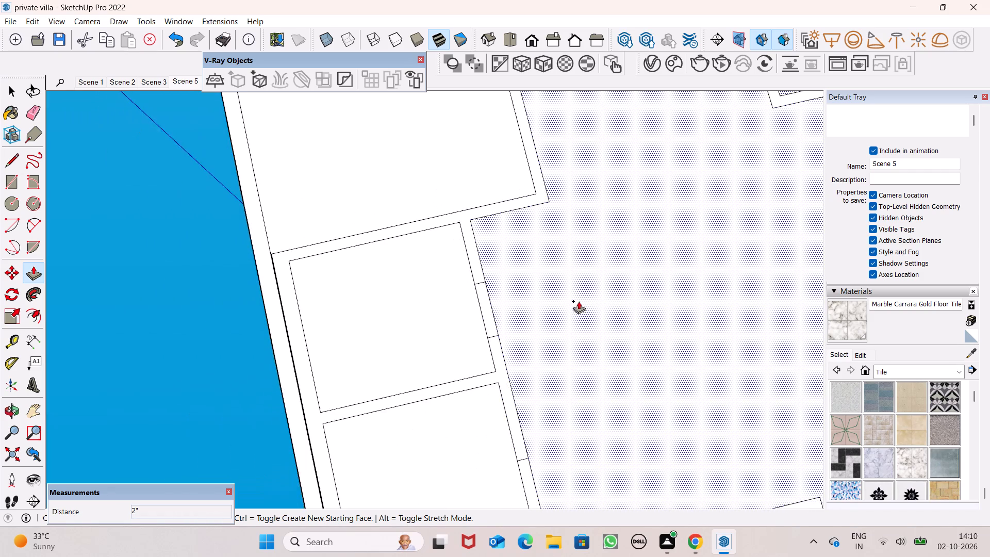
{"action": "scroll", "coordinate": [579, 301], "scroll_direction": "down", "scroll_amount": 20}
{"action": "scroll", "coordinate": [579, 301], "scroll_direction": "down", "scroll_amount": 11}
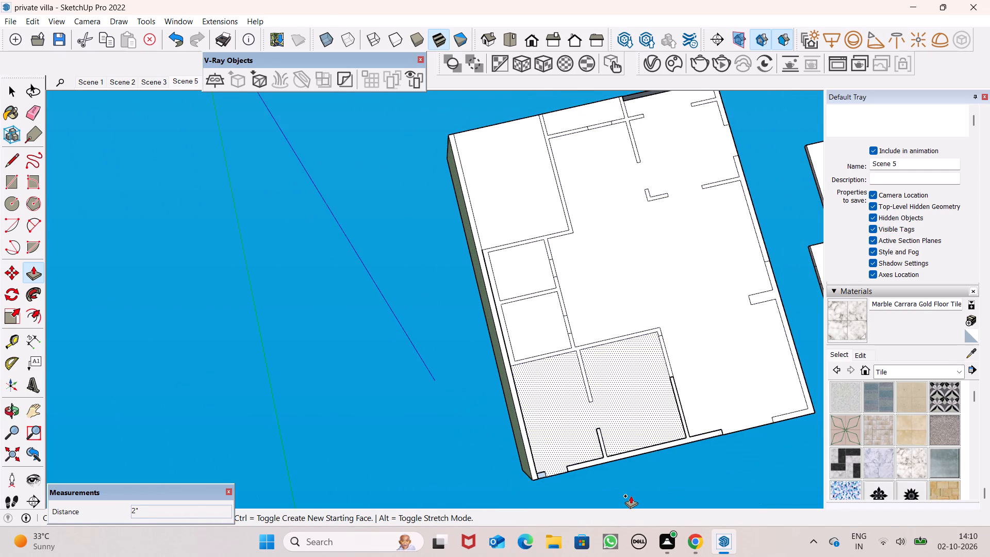
{"action": "scroll", "coordinate": [631, 496], "scroll_direction": "up", "scroll_amount": 14}
{"action": "scroll", "coordinate": [482, 502], "scroll_direction": "up", "scroll_amount": 8}
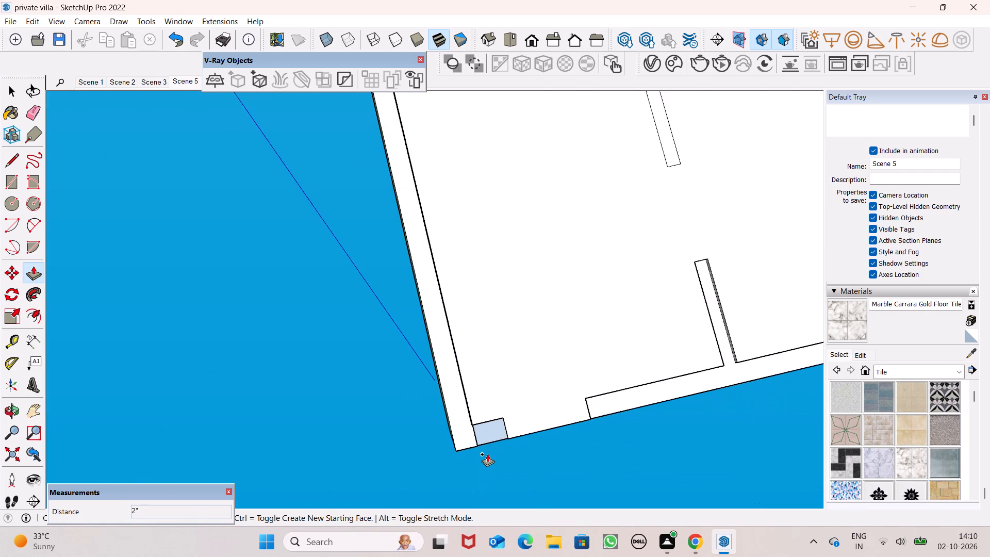
{"action": "scroll", "coordinate": [489, 451], "scroll_direction": "up", "scroll_amount": 8}
{"action": "left_click_drag", "start_coordinate": [500, 420], "coordinate": [602, 383]}
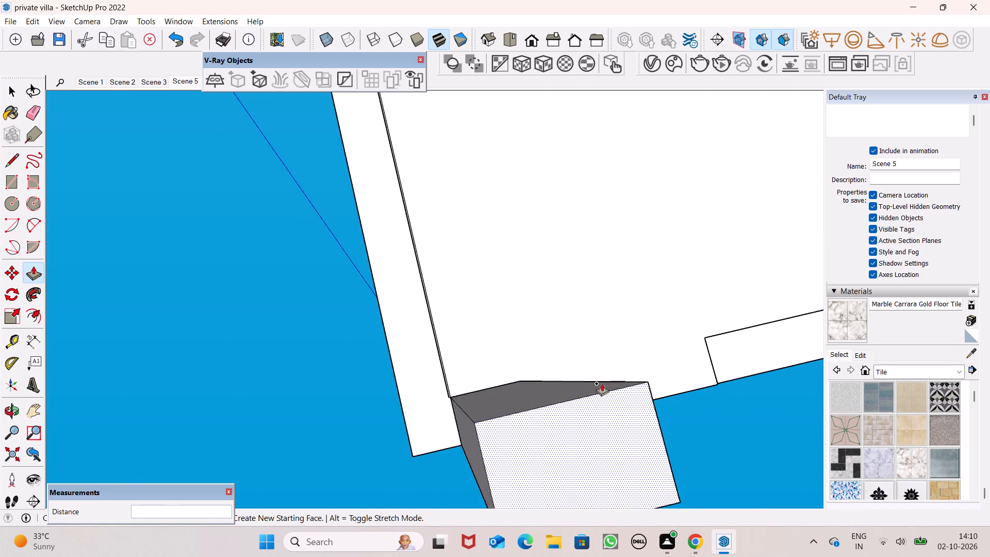
{"action": "left_click_drag", "start_coordinate": [602, 383], "coordinate": [534, 320]}
{"action": "left_click_drag", "start_coordinate": [729, 349], "coordinate": [682, 352]}
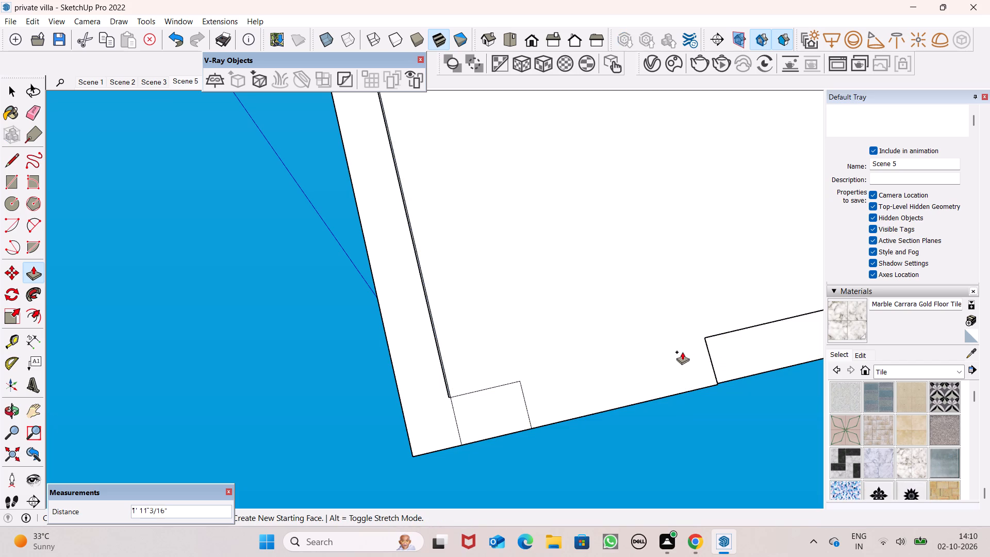
{"action": "left_click_drag", "start_coordinate": [682, 352], "coordinate": [675, 352]}
Push/Pull the rear wall strip with the inner stub in the parking-side room down 2", level with the slab's underside.
{"action": "scroll", "coordinate": [671, 361], "scroll_direction": "down", "scroll_amount": 7}
{"action": "scroll", "coordinate": [428, 327], "scroll_direction": "down", "scroll_amount": 8}
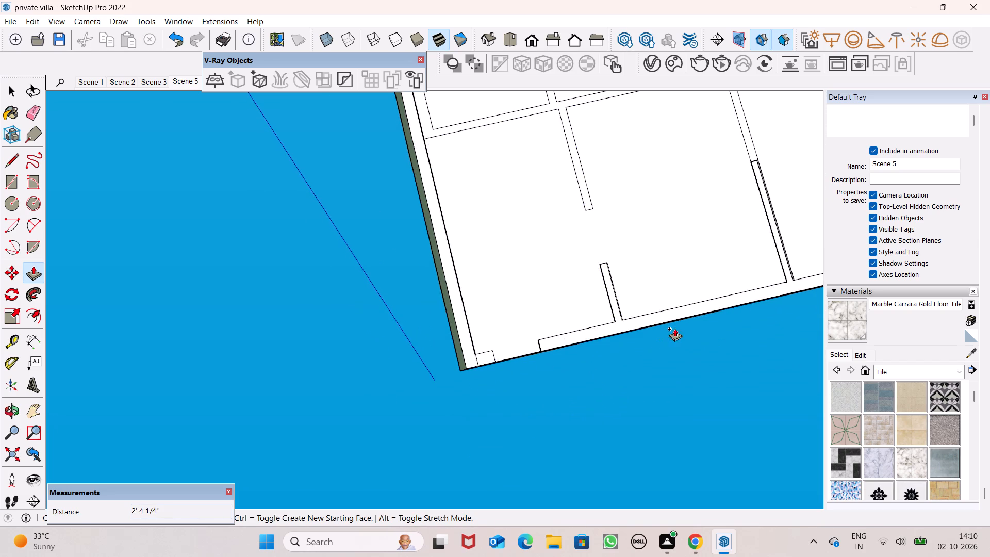
{"action": "scroll", "coordinate": [637, 299], "scroll_direction": "up", "scroll_amount": 17}
{"action": "left_click_drag", "start_coordinate": [553, 333], "coordinate": [565, 368]}
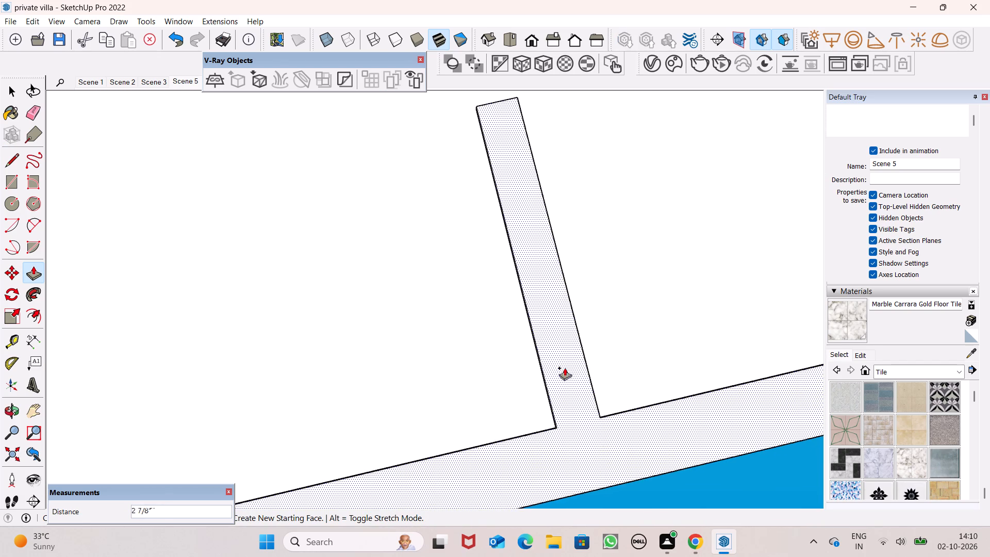
{"action": "left_click_drag", "start_coordinate": [565, 368], "coordinate": [473, 354]}
Draw a 13' by 9" rectangle closing the recess in the underside beneath the stone-clad front wall.
{"action": "scroll", "coordinate": [470, 332], "scroll_direction": "down", "scroll_amount": 8}
{"action": "scroll", "coordinate": [594, 323], "scroll_direction": "down", "scroll_amount": 13}
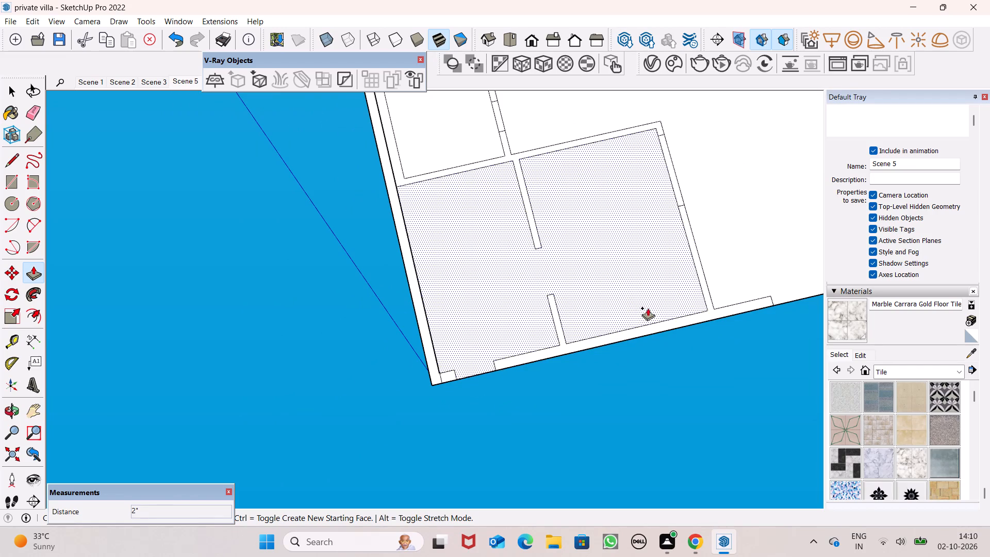
{"action": "scroll", "coordinate": [637, 306], "scroll_direction": "down", "scroll_amount": 7}
{"action": "scroll", "coordinate": [535, 335], "scroll_direction": "down", "scroll_amount": 13}
{"action": "scroll", "coordinate": [535, 348], "scroll_direction": "down", "scroll_amount": 8}
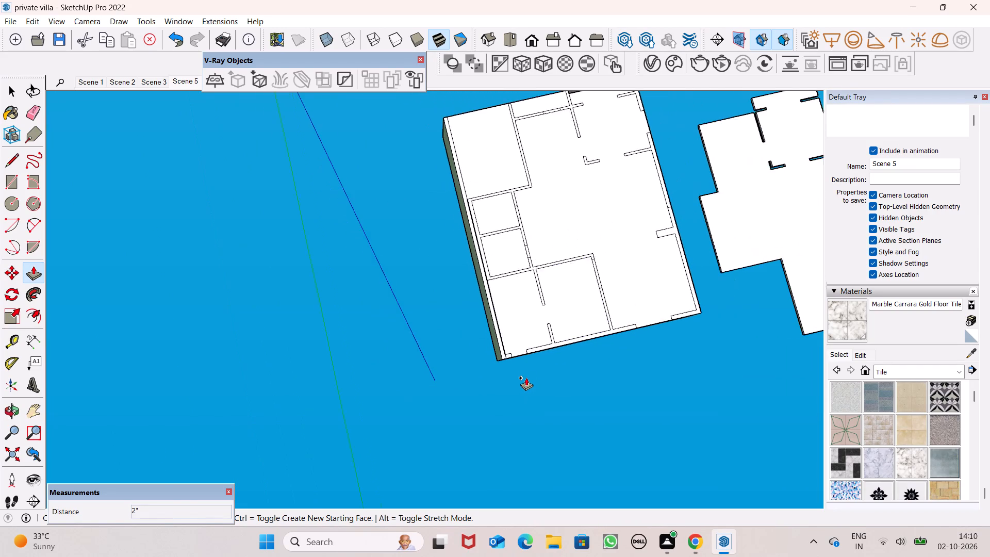
{"action": "scroll", "coordinate": [586, 113], "scroll_direction": "up", "scroll_amount": 6}
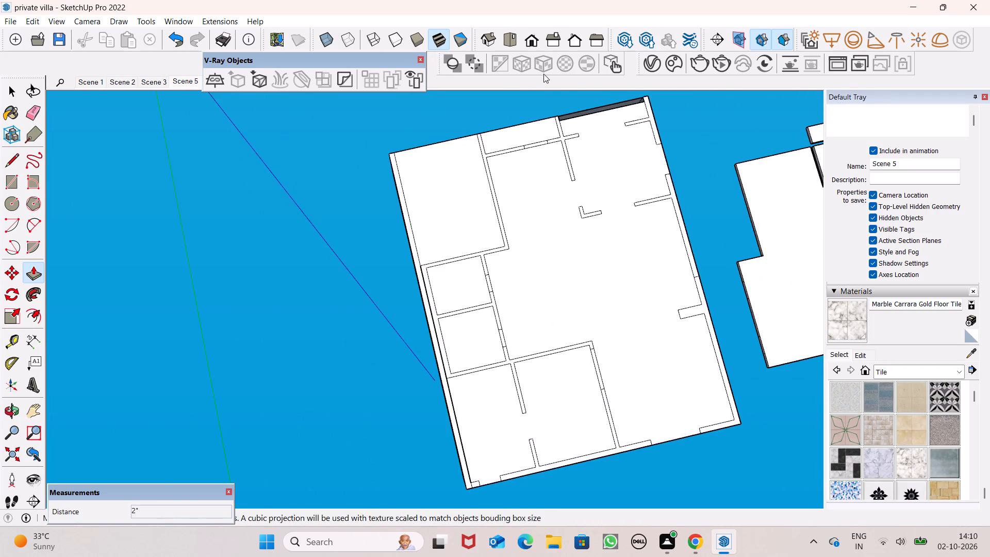
{"action": "scroll", "coordinate": [543, 74], "scroll_direction": "up", "scroll_amount": 7}
{"action": "scroll", "coordinate": [630, 92], "scroll_direction": "up", "scroll_amount": 18}
{"action": "middle_click_drag", "start_coordinate": [643, 157], "coordinate": [649, 221]}
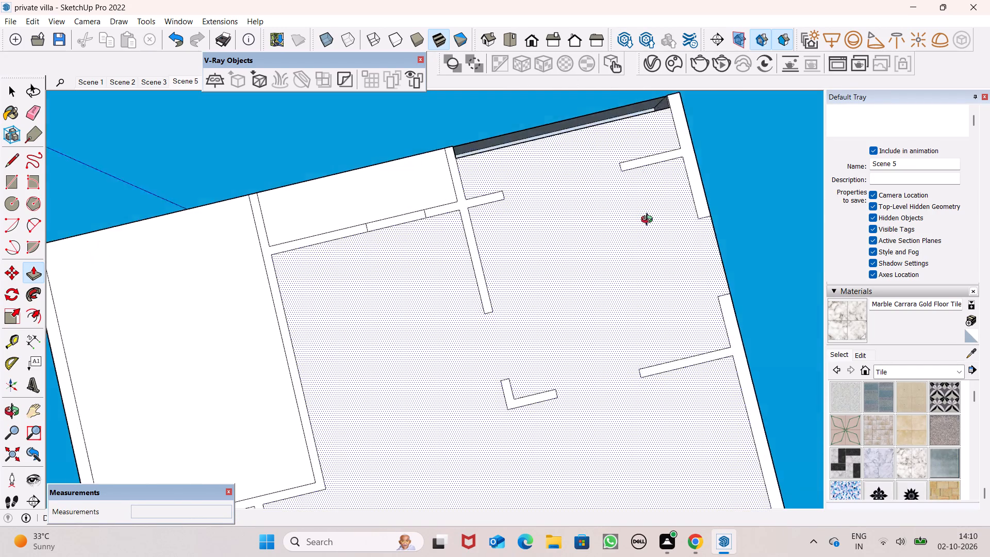
{"action": "middle_click_drag", "start_coordinate": [649, 221], "coordinate": [639, 312]}
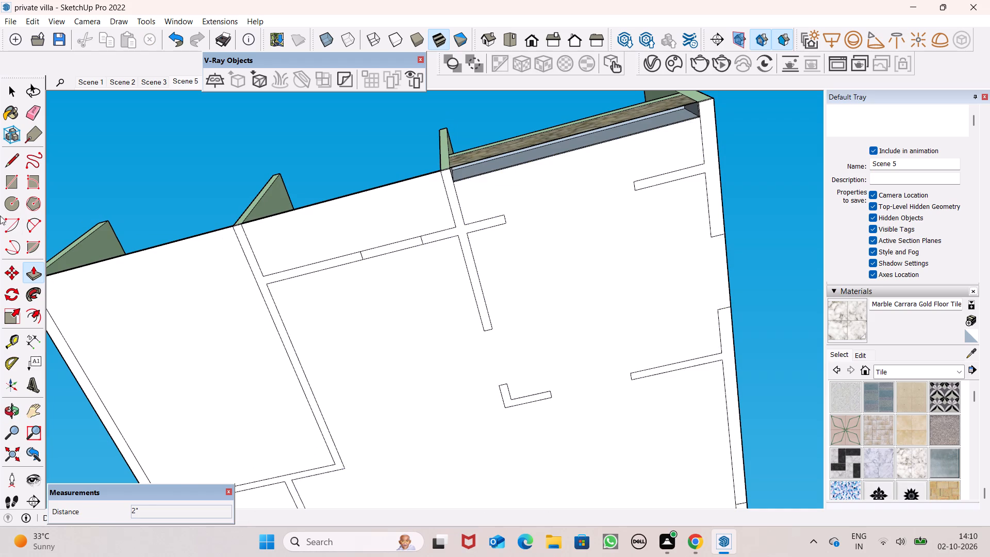
{"action": "left_click", "coordinate": [18, 189]}
{"action": "scroll", "coordinate": [434, 105], "scroll_direction": "up", "scroll_amount": 7}
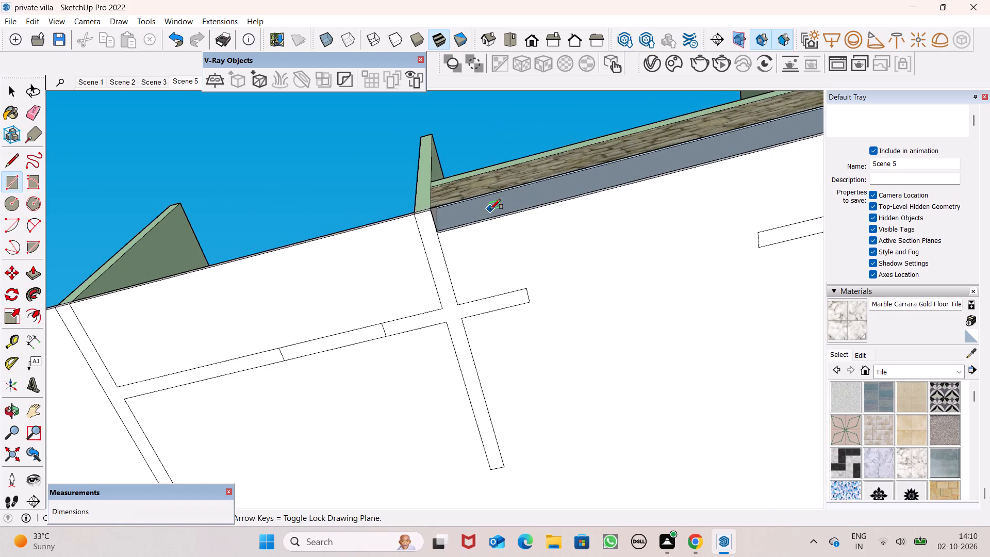
{"action": "scroll", "coordinate": [482, 197], "scroll_direction": "down", "scroll_amount": 9}
{"action": "scroll", "coordinate": [468, 248], "scroll_direction": "down", "scroll_amount": 5}
{"action": "middle_click_drag", "start_coordinate": [454, 292], "coordinate": [500, 205]}
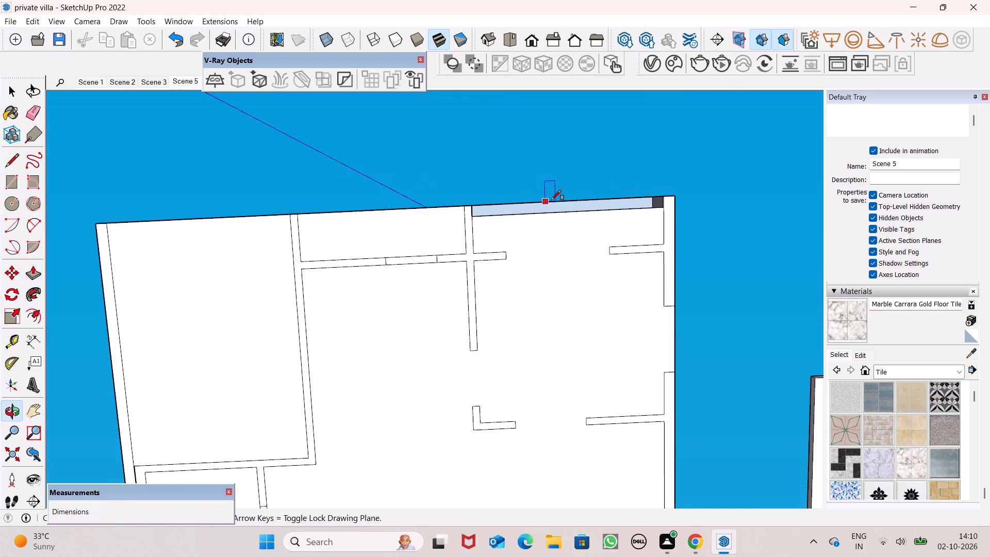
{"action": "scroll", "coordinate": [562, 194], "scroll_direction": "up", "scroll_amount": 7}
{"action": "left_click", "coordinate": [412, 217]}
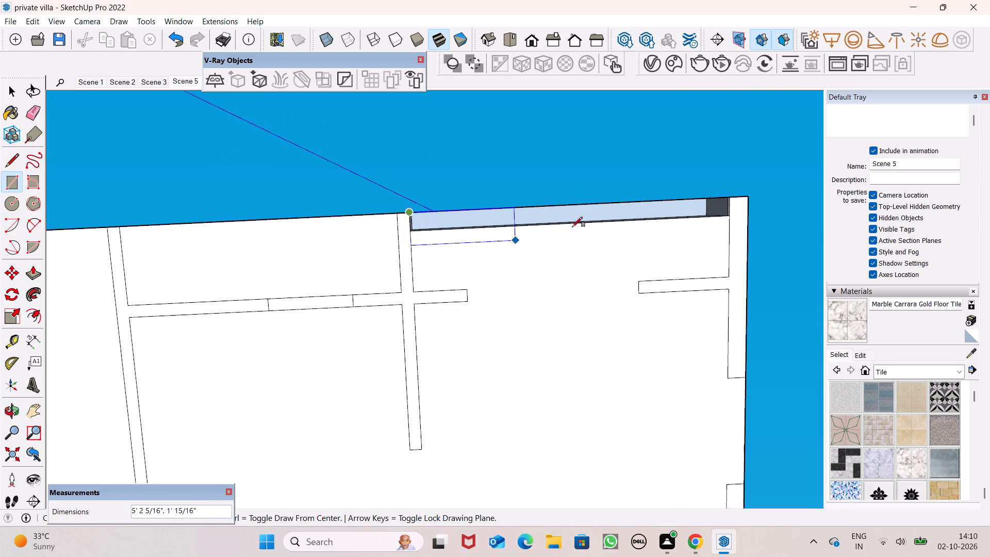
{"action": "left_click", "coordinate": [731, 219]}
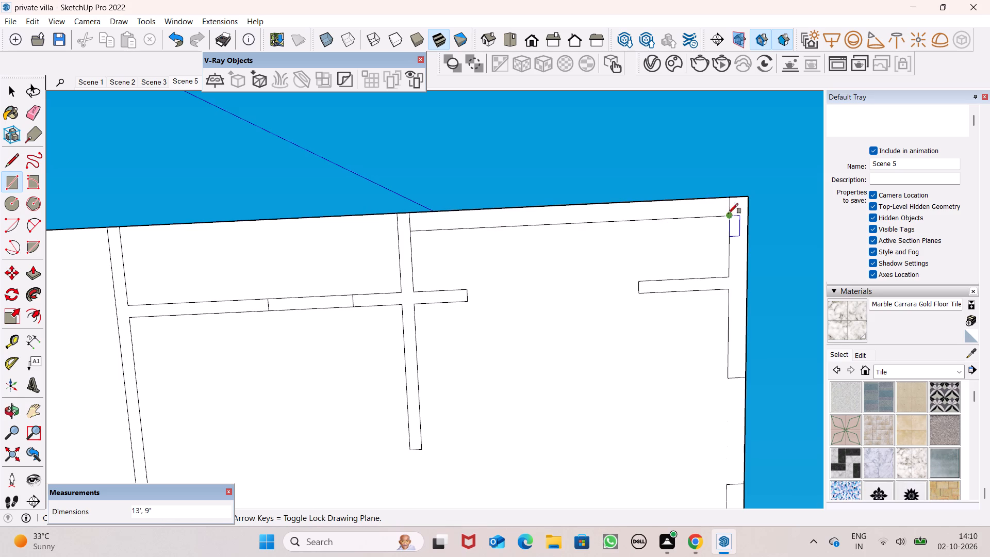
{"action": "key", "text": "space"}
Examine the closed underside beneath the stone-clad wall, and view the whole villa from the front and above.
{"action": "middle_click_drag", "start_coordinate": [506, 276], "coordinate": [505, 282]}
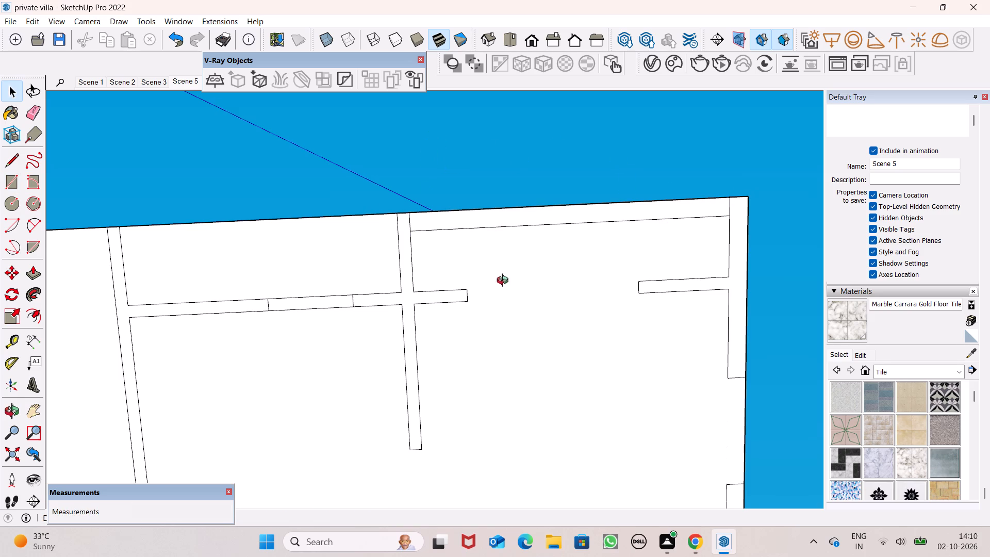
{"action": "middle_click_drag", "start_coordinate": [505, 282], "coordinate": [472, 491]}
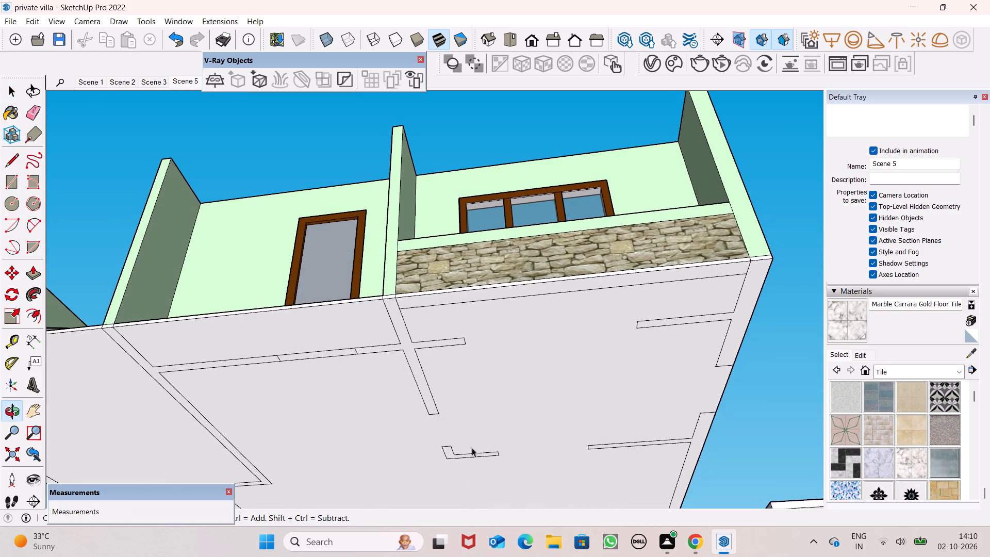
{"action": "scroll", "coordinate": [488, 153], "scroll_direction": "down", "scroll_amount": 6}
{"action": "middle_click_drag", "start_coordinate": [529, 258], "coordinate": [550, 458]}
{"action": "scroll", "coordinate": [536, 343], "scroll_direction": "down", "scroll_amount": 7}
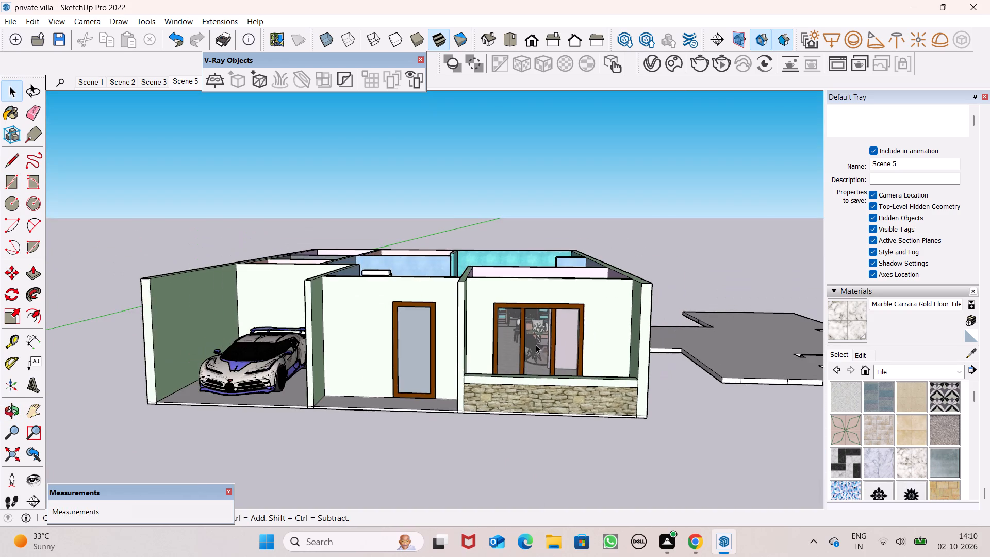
{"action": "scroll", "coordinate": [532, 359], "scroll_direction": "down", "scroll_amount": 5}
{"action": "middle_click_drag", "start_coordinate": [530, 382], "coordinate": [527, 454]}
{"action": "scroll", "coordinate": [533, 384], "scroll_direction": "down", "scroll_amount": 2}
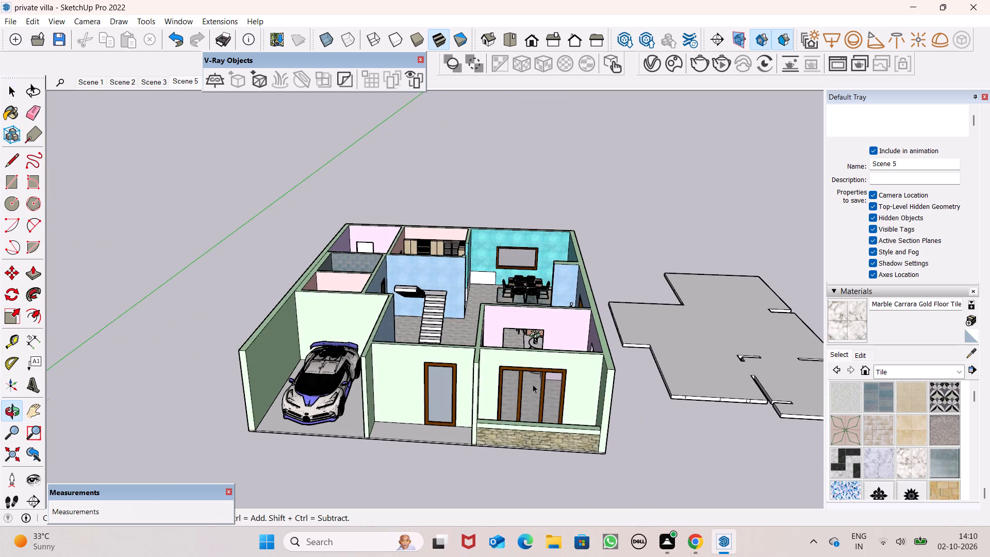
{"action": "scroll", "coordinate": [533, 384], "scroll_direction": "down", "scroll_amount": 10}
{"action": "scroll", "coordinate": [733, 390], "scroll_direction": "up", "scroll_amount": 11}
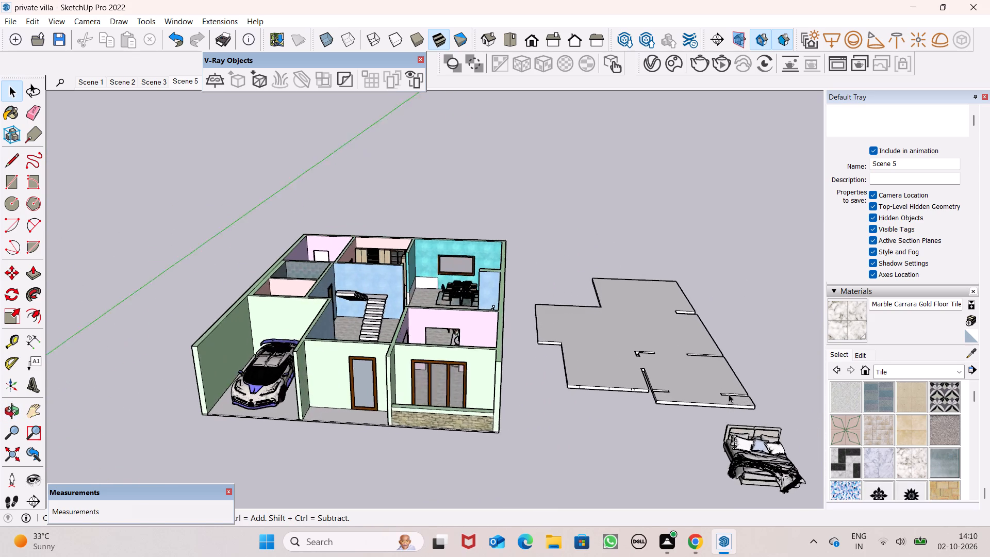
Offset the copied floor slab's underside outline inward by about 1' 1".
{"action": "scroll", "coordinate": [729, 394], "scroll_direction": "up", "scroll_amount": 2}
{"action": "middle_click_drag", "start_coordinate": [722, 407], "coordinate": [712, 56]}
{"action": "scroll", "coordinate": [712, 56], "scroll_direction": "up", "scroll_amount": 1}
{"action": "middle_click_drag", "start_coordinate": [659, 411], "coordinate": [656, 412]}
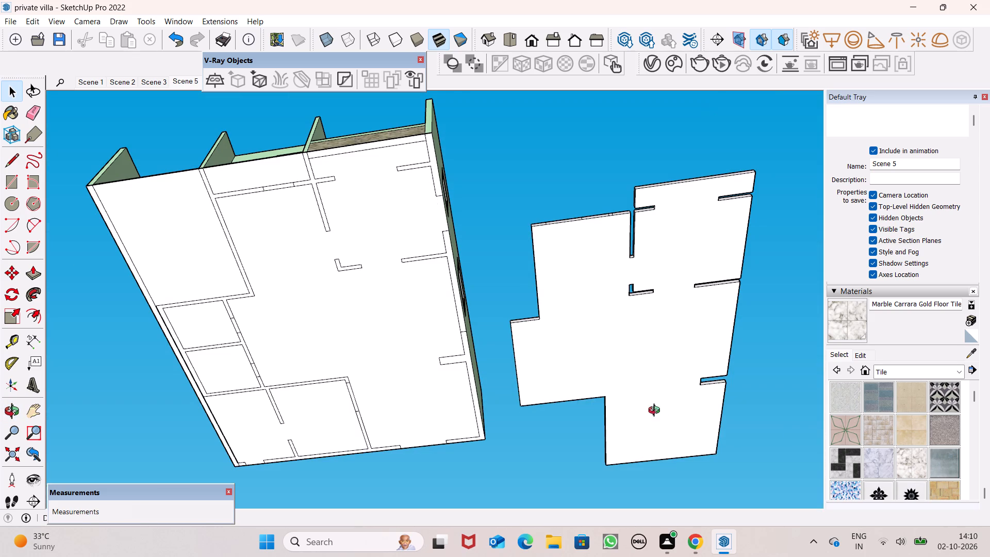
{"action": "middle_click_drag", "start_coordinate": [656, 412], "coordinate": [699, 311]}
{"action": "scroll", "coordinate": [588, 310], "scroll_direction": "down", "scroll_amount": 5}
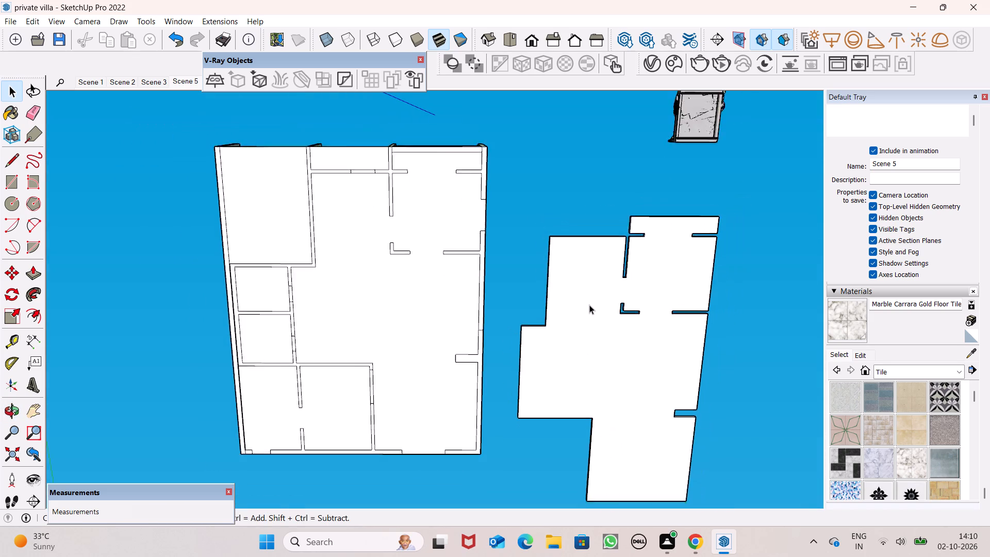
{"action": "scroll", "coordinate": [682, 503], "scroll_direction": "up", "scroll_amount": 2}
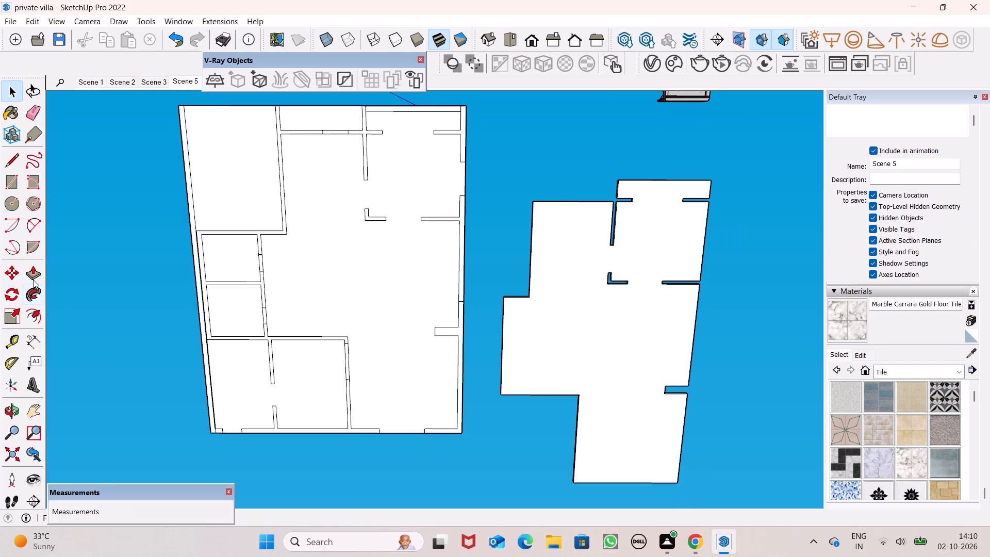
{"action": "left_click", "coordinate": [39, 315]}
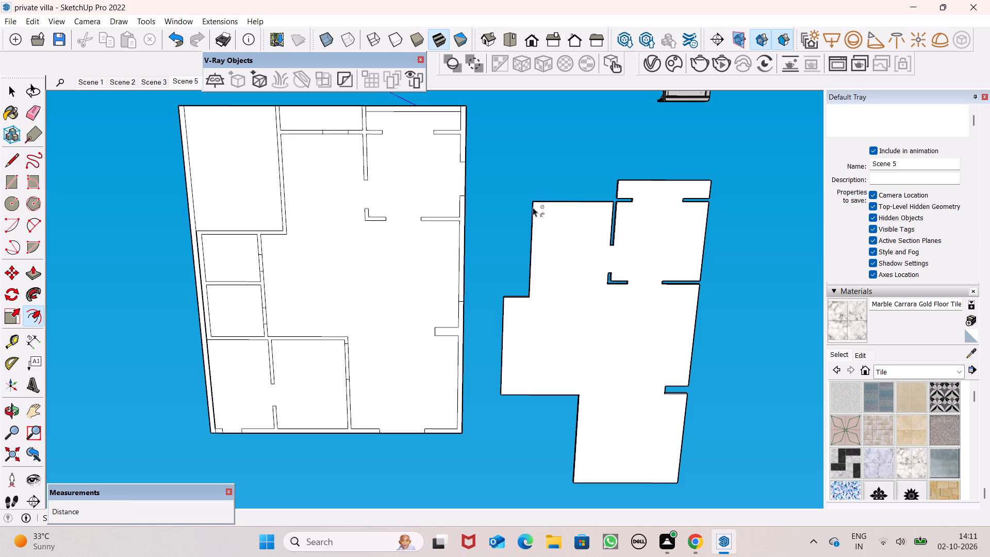
{"action": "key", "text": "space"}
{"action": "left_click", "coordinate": [33, 309]}
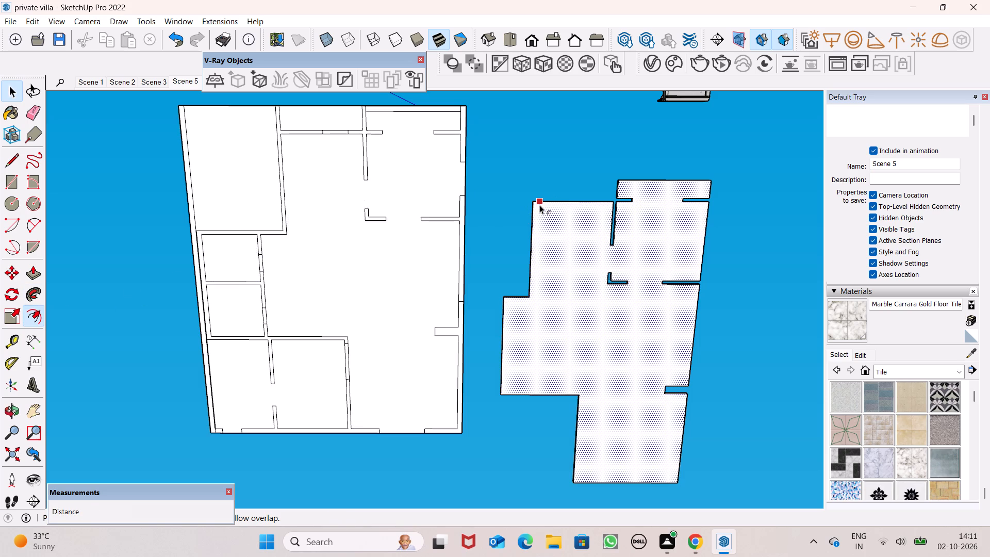
{"action": "left_click_drag", "start_coordinate": [539, 205], "coordinate": [541, 217]}
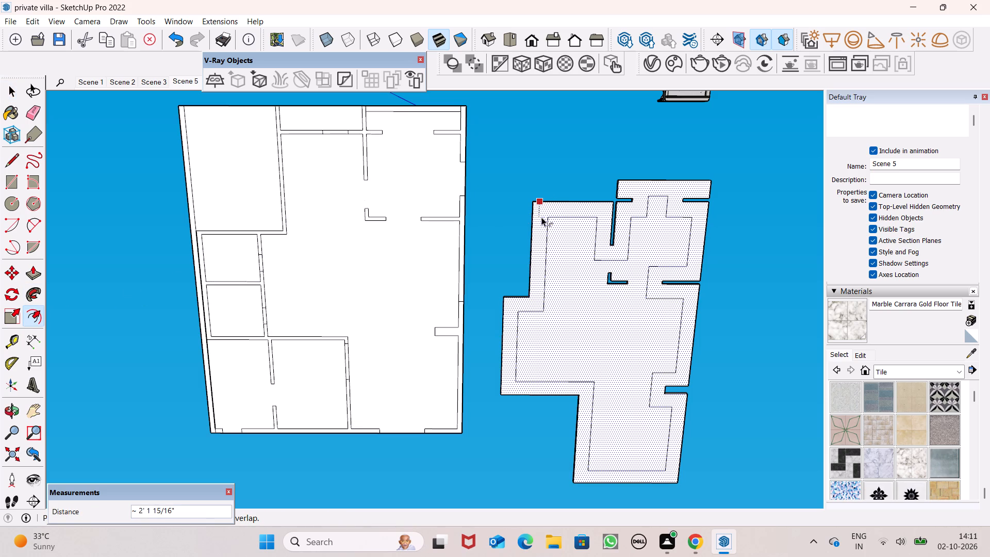
{"action": "left_click_drag", "start_coordinate": [541, 217], "coordinate": [549, 214]}
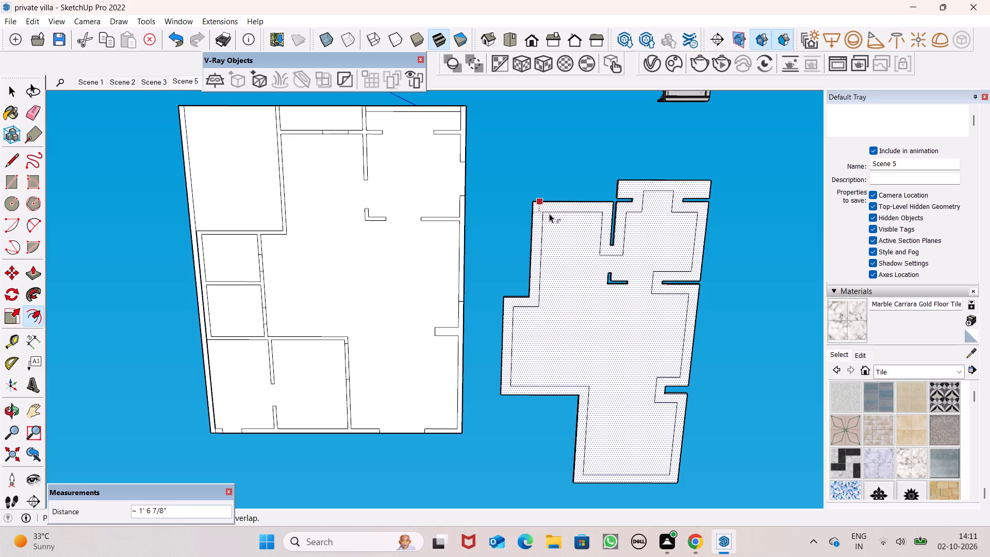
{"action": "left_click_drag", "start_coordinate": [549, 214], "coordinate": [566, 209]}
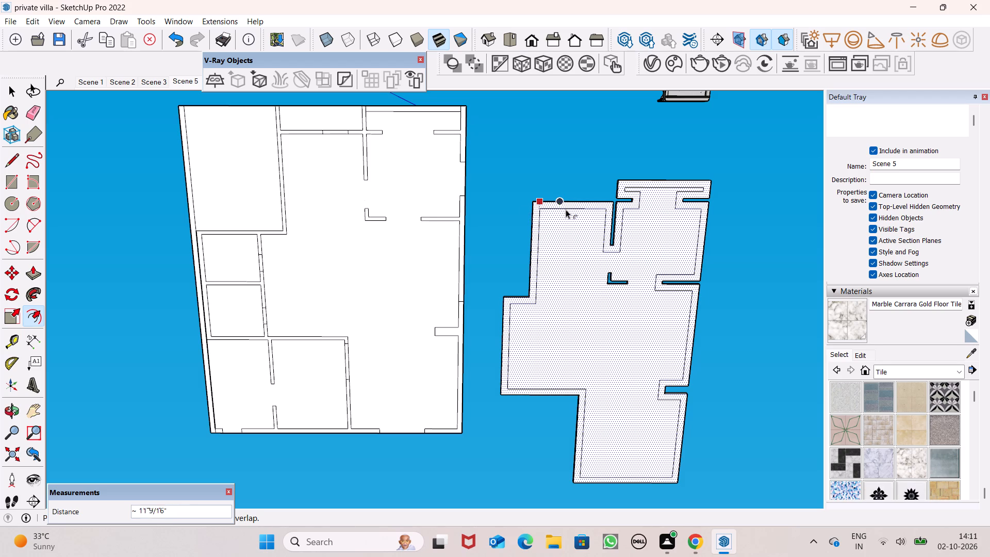
{"action": "left_click_drag", "start_coordinate": [566, 209], "coordinate": [568, 210]}
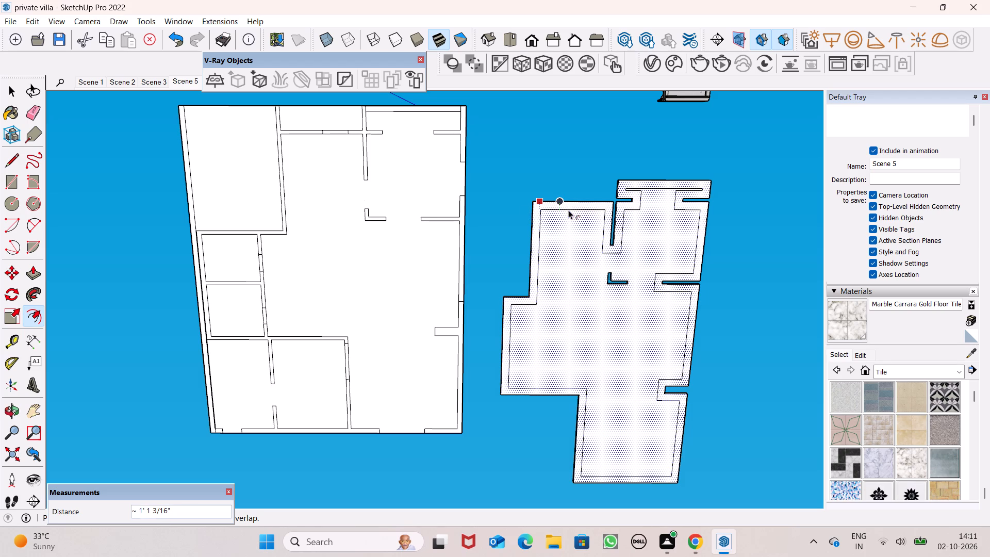
{"action": "left_click_drag", "start_coordinate": [568, 210], "coordinate": [569, 210]}
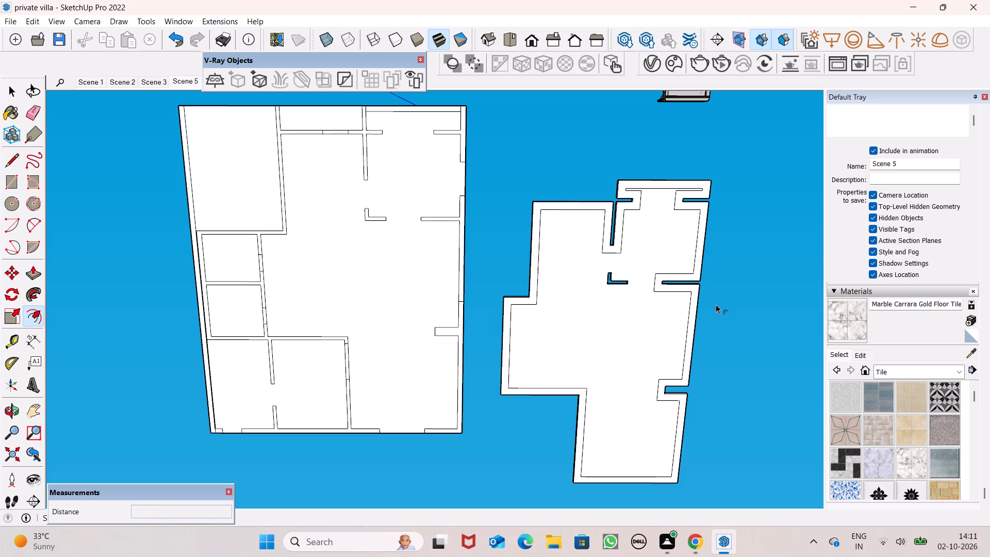
{"action": "key", "text": "space"}
Examine the villa interior from above, checking the dining area's blank lower wall strips, its tiled floor and the kitchen floor.
{"action": "scroll", "coordinate": [680, 468], "scroll_direction": "up", "scroll_amount": 1}
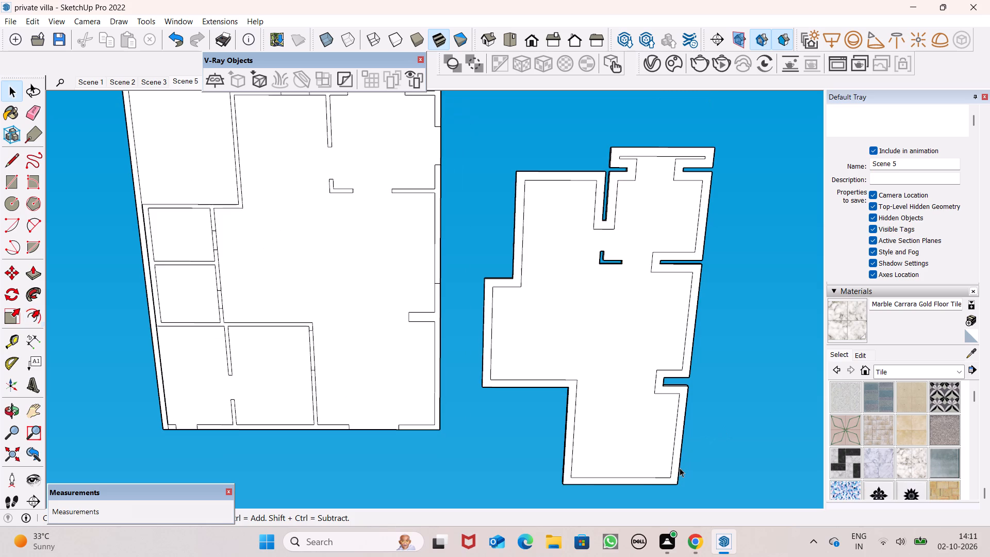
{"action": "scroll", "coordinate": [673, 315], "scroll_direction": "down", "scroll_amount": 2}
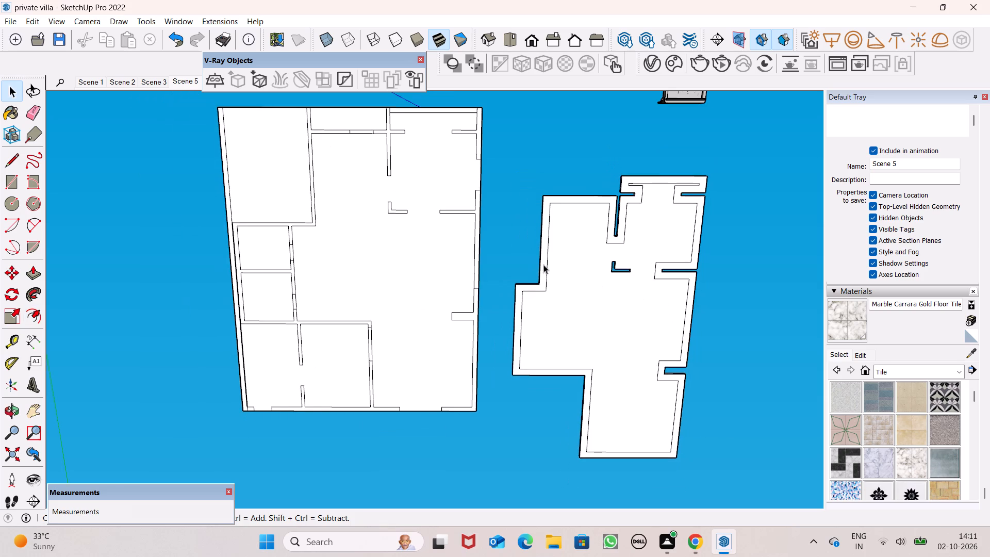
{"action": "middle_click_drag", "start_coordinate": [533, 260], "coordinate": [575, 556]}
{"action": "scroll", "coordinate": [575, 556], "scroll_direction": "down", "scroll_amount": 1}
{"action": "middle_click_drag", "start_coordinate": [427, 257], "coordinate": [427, 292]}
{"action": "scroll", "coordinate": [427, 267], "scroll_direction": "down", "scroll_amount": 1}
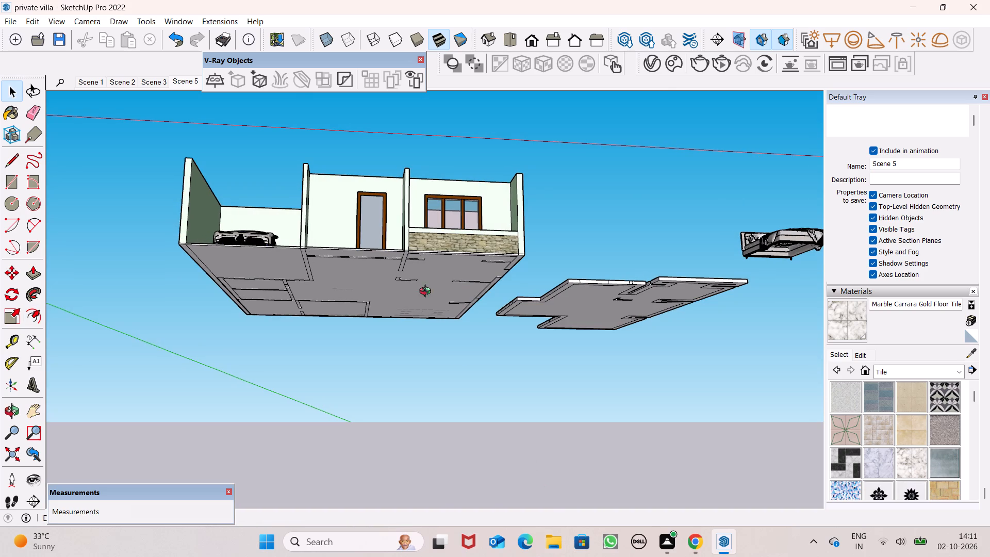
{"action": "middle_click_drag", "start_coordinate": [427, 292], "coordinate": [427, 452]}
{"action": "scroll", "coordinate": [405, 383], "scroll_direction": "up", "scroll_amount": 3}
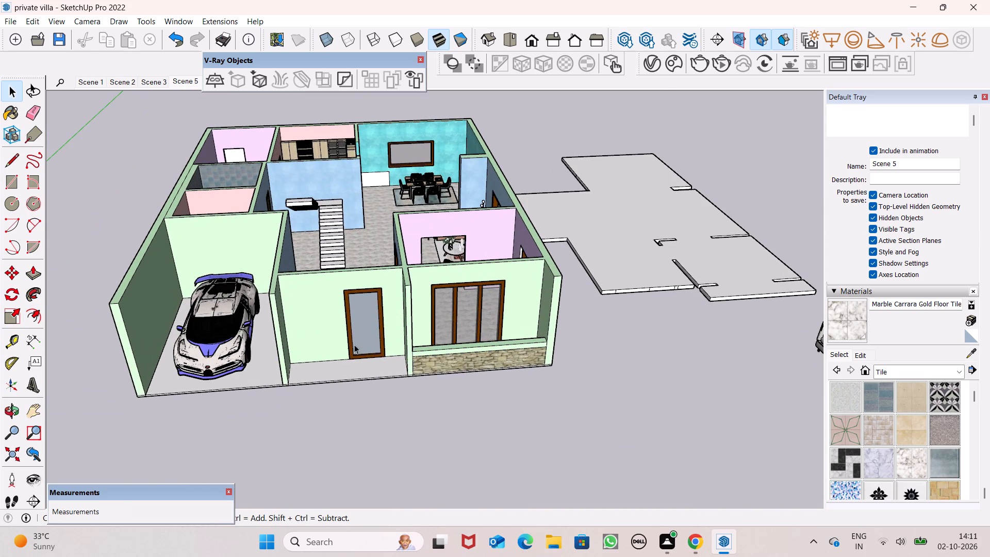
{"action": "middle_click_drag", "start_coordinate": [408, 307], "coordinate": [257, 334]}
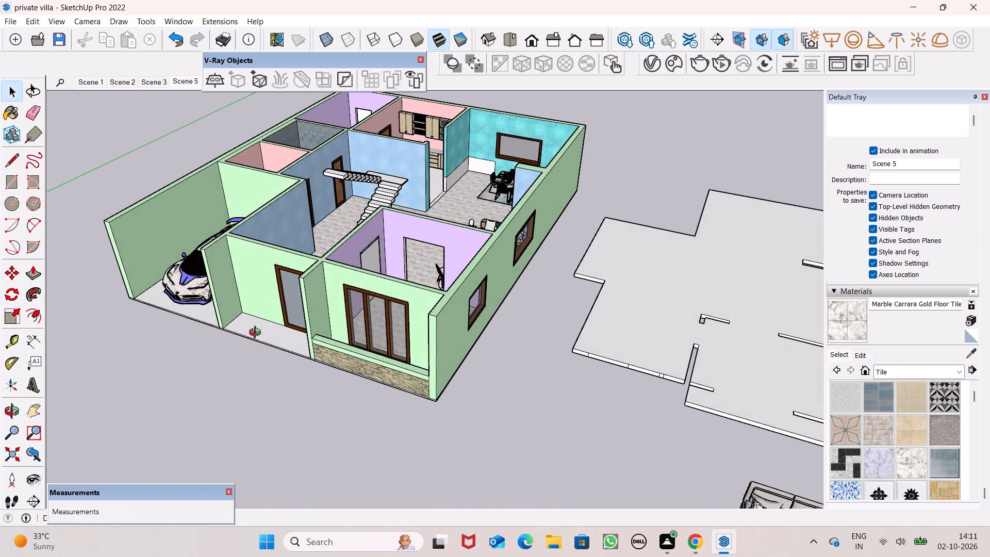
{"action": "middle_click_drag", "start_coordinate": [257, 334], "coordinate": [258, 330]}
{"action": "scroll", "coordinate": [420, 199], "scroll_direction": "up", "scroll_amount": 15}
{"action": "scroll", "coordinate": [476, 150], "scroll_direction": "up", "scroll_amount": 5}
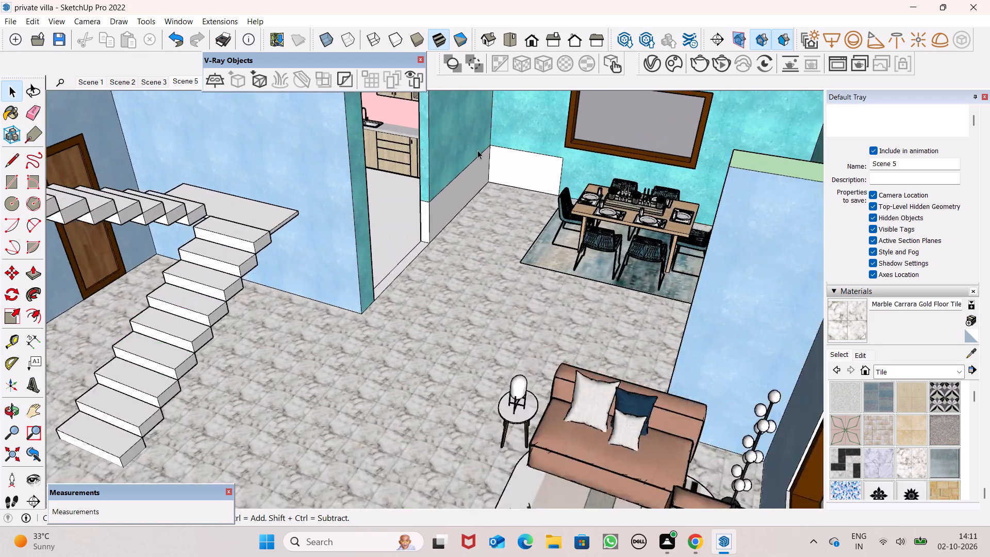
{"action": "scroll", "coordinate": [477, 150], "scroll_direction": "up", "scroll_amount": 3}
{"action": "left_click", "coordinate": [540, 170]}
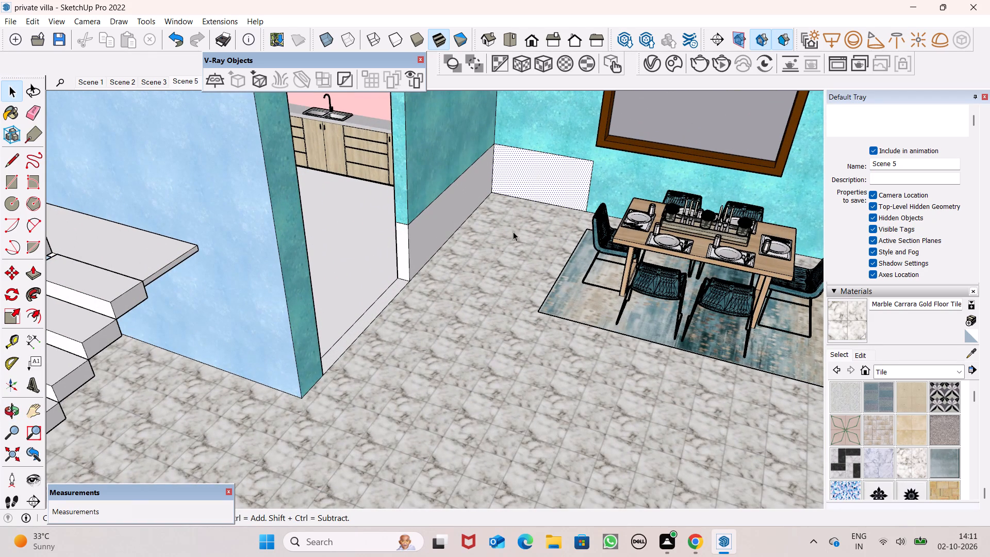
{"action": "left_click", "coordinate": [515, 243]}
{"action": "left_click", "coordinate": [418, 363]}
{"action": "left_click", "coordinate": [359, 264]}
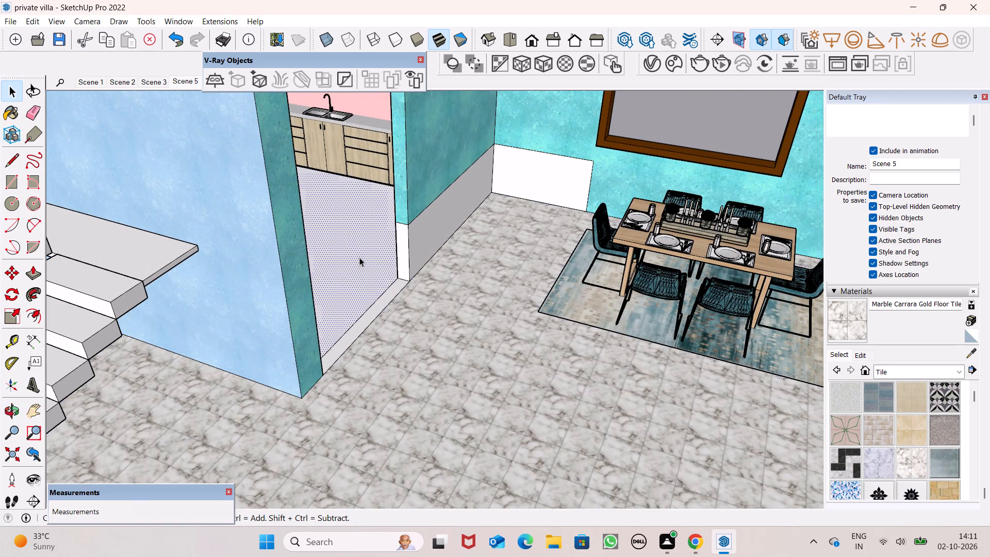
{"action": "scroll", "coordinate": [379, 287], "scroll_direction": "down", "scroll_amount": 7}
{"action": "scroll", "coordinate": [403, 361], "scroll_direction": "down", "scroll_amount": 3}
{"action": "scroll", "coordinate": [399, 228], "scroll_direction": "down", "scroll_amount": 2}
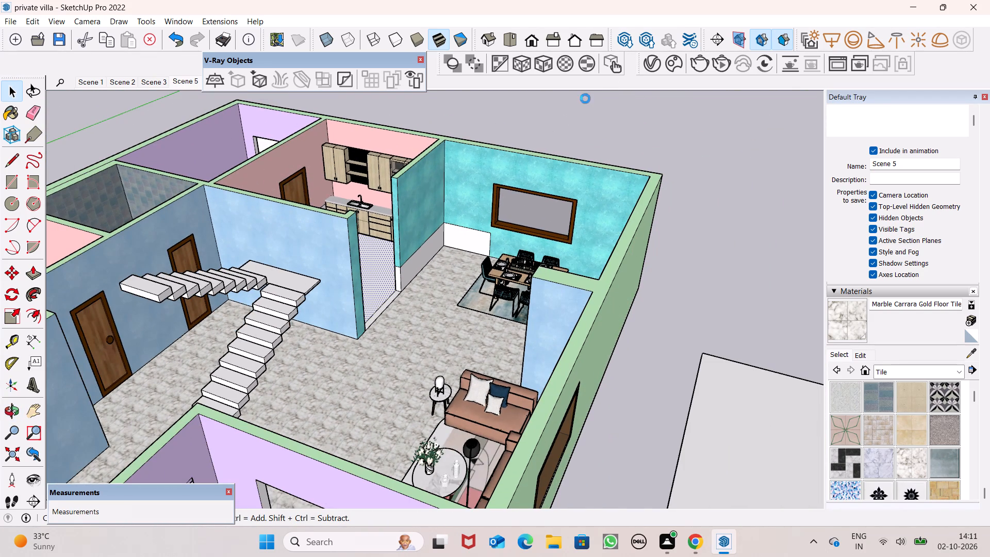
{"action": "left_click", "coordinate": [655, 142]}
{"action": "scroll", "coordinate": [480, 146], "scroll_direction": "up", "scroll_amount": 6}
{"action": "scroll", "coordinate": [465, 254], "scroll_direction": "down", "scroll_amount": 5}
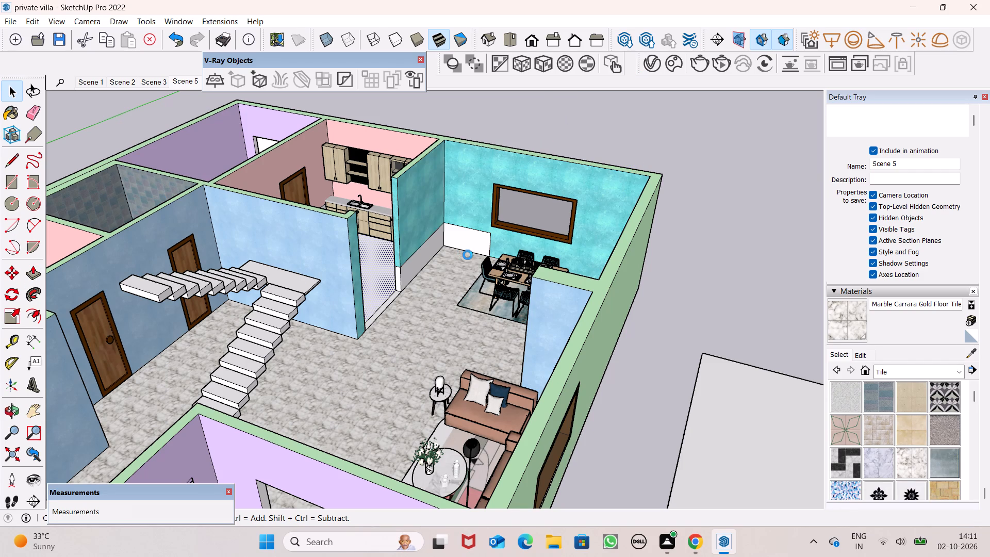
{"action": "scroll", "coordinate": [468, 255], "scroll_direction": "down", "scroll_amount": 2}
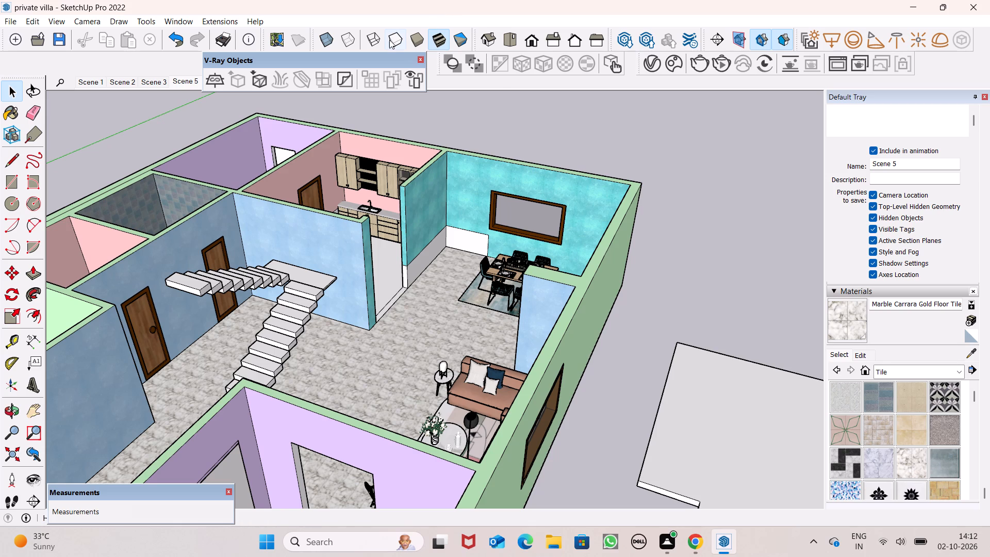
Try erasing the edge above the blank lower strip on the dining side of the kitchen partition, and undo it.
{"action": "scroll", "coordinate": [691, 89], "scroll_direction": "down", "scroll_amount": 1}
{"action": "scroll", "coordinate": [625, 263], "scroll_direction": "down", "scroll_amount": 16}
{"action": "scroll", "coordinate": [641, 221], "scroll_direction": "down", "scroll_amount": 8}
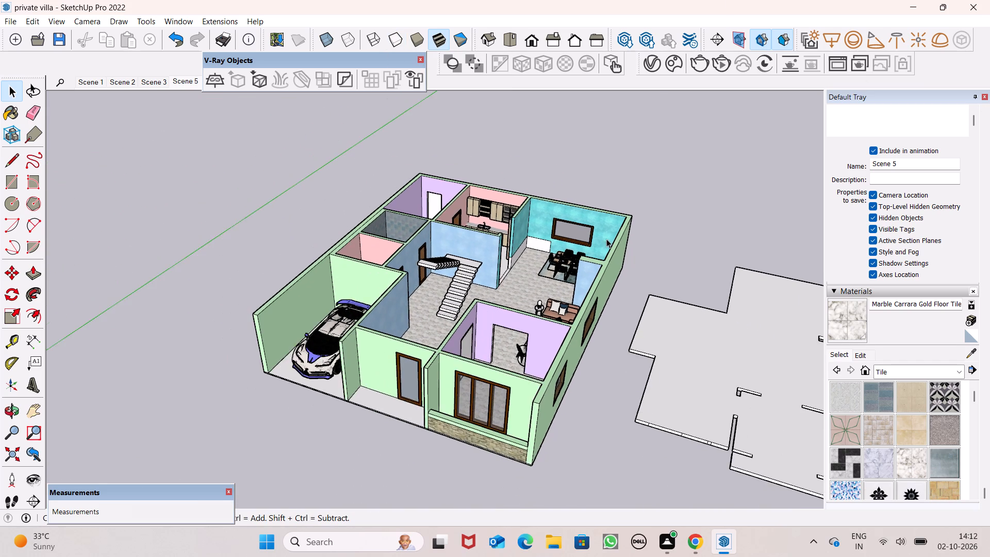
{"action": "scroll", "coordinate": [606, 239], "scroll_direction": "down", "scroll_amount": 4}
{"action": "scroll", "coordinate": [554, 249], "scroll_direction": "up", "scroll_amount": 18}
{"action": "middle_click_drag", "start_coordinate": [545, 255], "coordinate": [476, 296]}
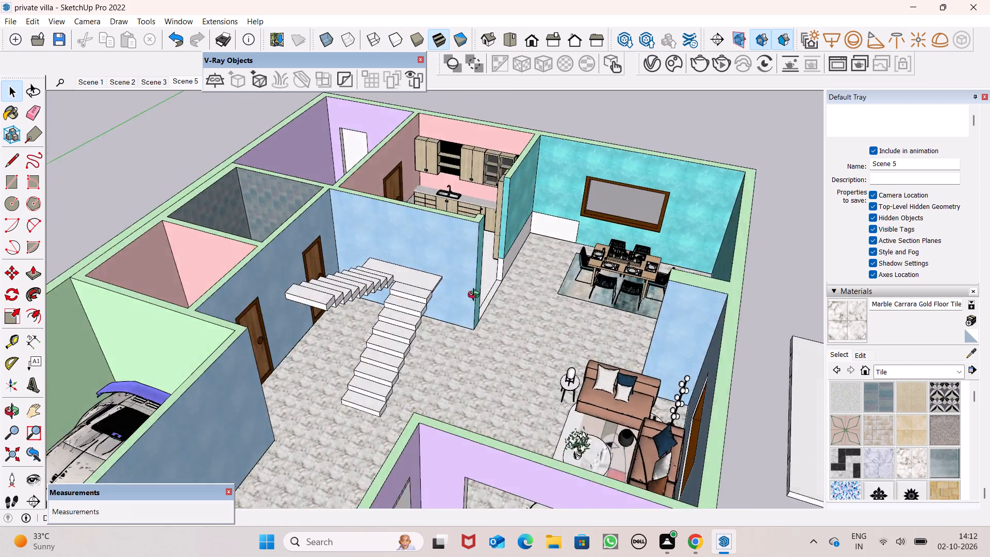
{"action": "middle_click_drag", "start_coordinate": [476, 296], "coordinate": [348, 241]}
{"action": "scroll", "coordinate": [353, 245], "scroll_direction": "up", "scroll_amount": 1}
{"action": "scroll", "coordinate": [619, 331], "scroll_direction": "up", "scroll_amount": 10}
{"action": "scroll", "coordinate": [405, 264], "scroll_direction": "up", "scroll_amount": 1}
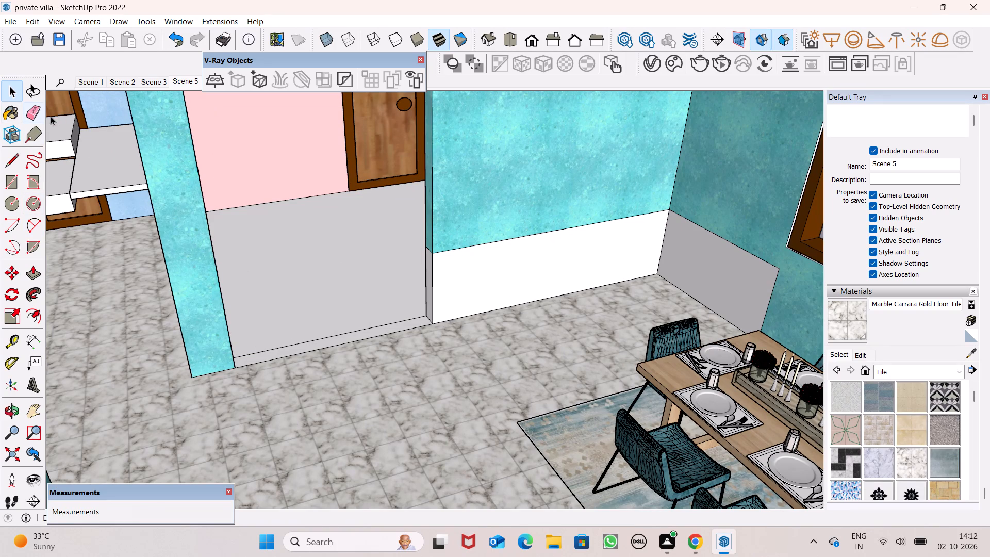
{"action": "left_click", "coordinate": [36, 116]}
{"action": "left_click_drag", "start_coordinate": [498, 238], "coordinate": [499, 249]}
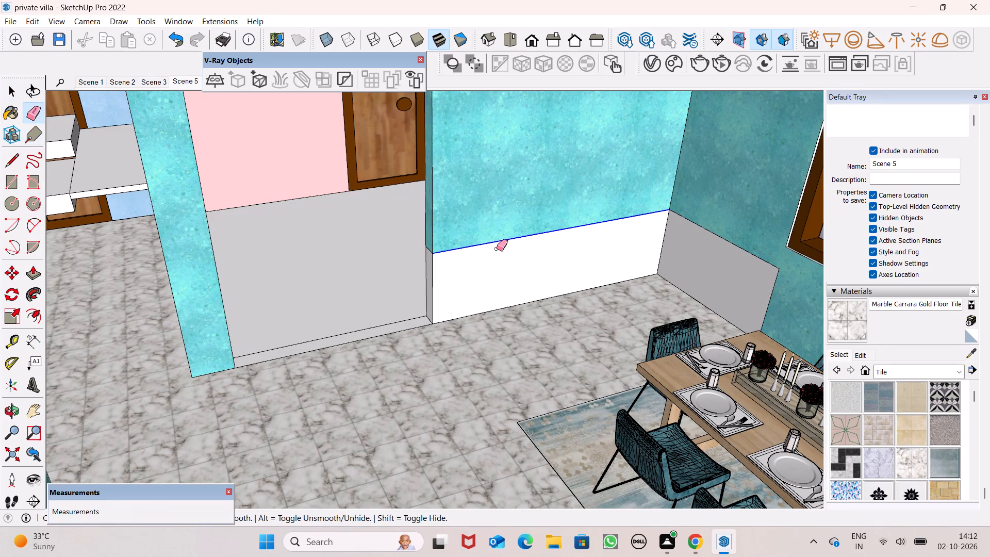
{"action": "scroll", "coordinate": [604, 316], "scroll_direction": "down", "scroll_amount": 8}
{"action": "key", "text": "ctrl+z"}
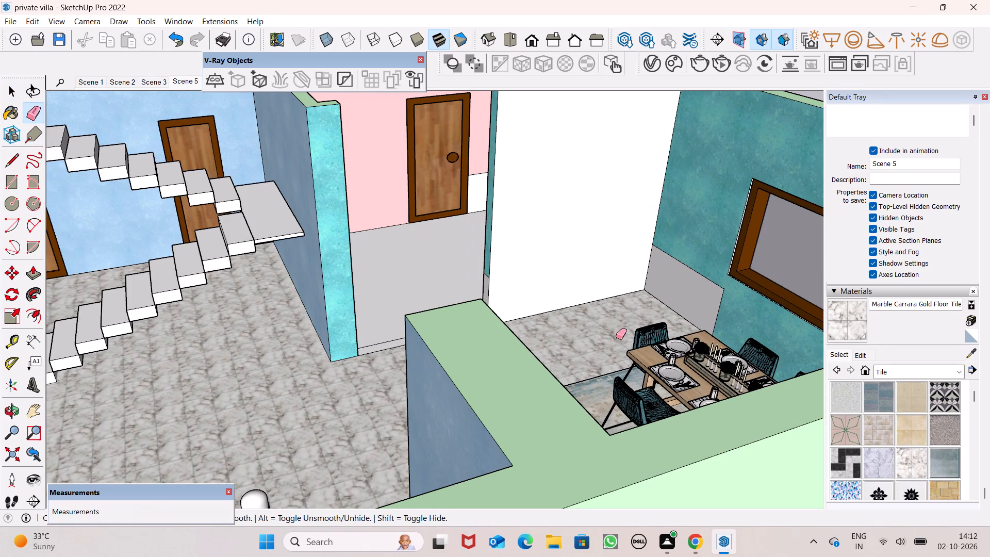
Erase the horizontal and vertical edges bounding the blank lower strip on the dining area's window wall.
{"action": "scroll", "coordinate": [613, 284], "scroll_direction": "up", "scroll_amount": 7}
{"action": "left_click_drag", "start_coordinate": [750, 234], "coordinate": [752, 241]}
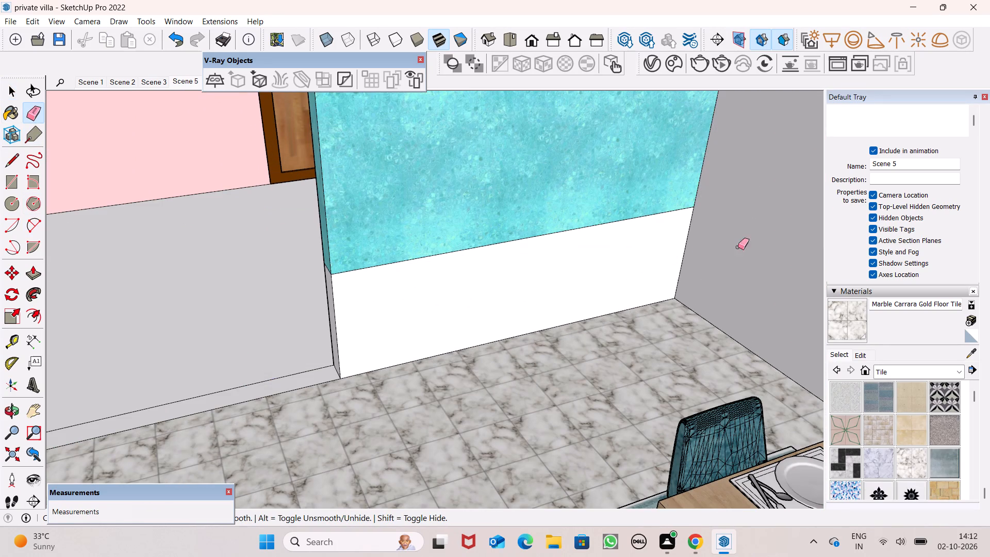
{"action": "scroll", "coordinate": [731, 291], "scroll_direction": "down", "scroll_amount": 6}
{"action": "scroll", "coordinate": [673, 316], "scroll_direction": "down", "scroll_amount": 16}
{"action": "scroll", "coordinate": [522, 255], "scroll_direction": "down", "scroll_amount": 4}
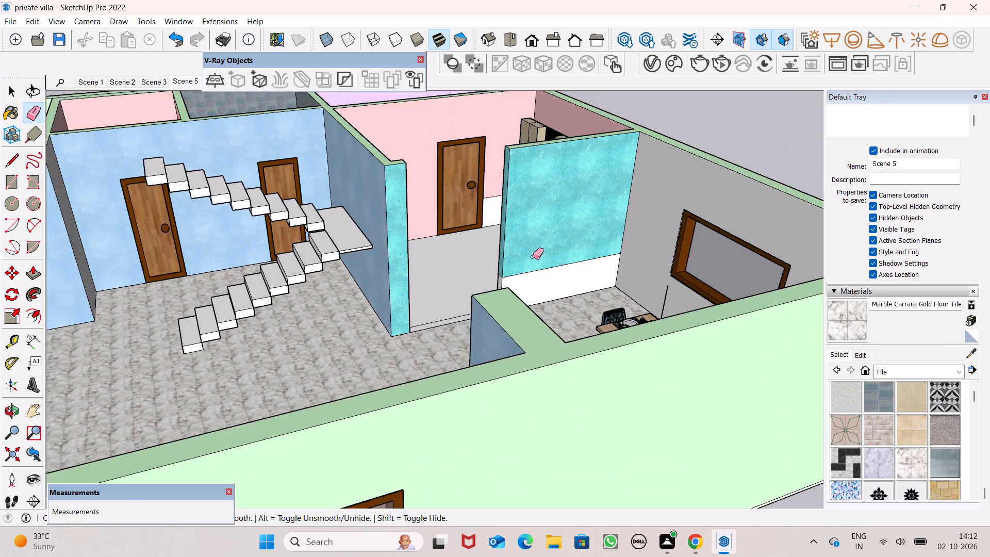
{"action": "middle_click_drag", "start_coordinate": [544, 266], "coordinate": [730, 328]}
{"action": "scroll", "coordinate": [590, 224], "scroll_direction": "up", "scroll_amount": 6}
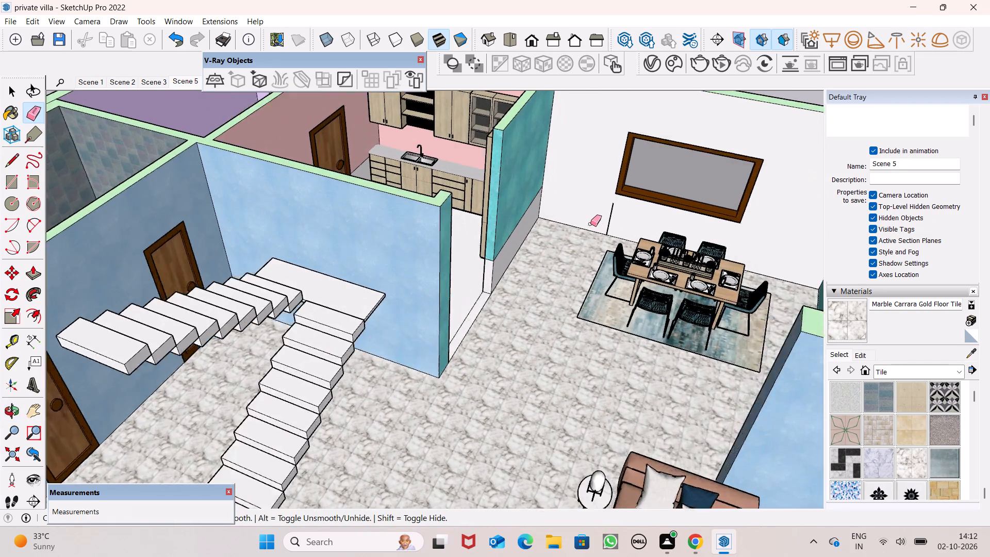
{"action": "left_click_drag", "start_coordinate": [618, 214], "coordinate": [613, 214]}
Erase the edges between the teal paint and the blank lower strip on the kitchen partition's end and dining-side faces.
{"action": "scroll", "coordinate": [486, 249], "scroll_direction": "up", "scroll_amount": 7}
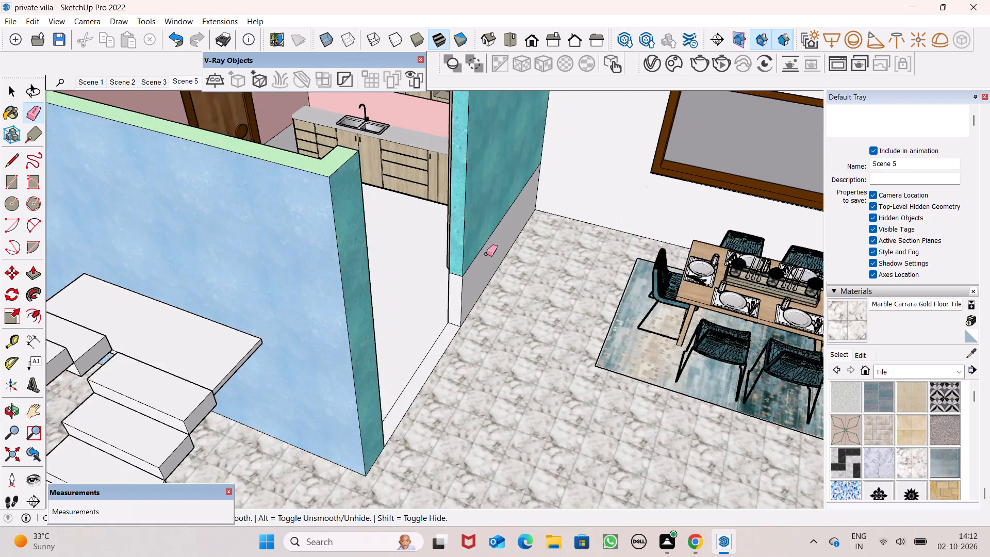
{"action": "scroll", "coordinate": [486, 254], "scroll_direction": "up", "scroll_amount": 1}
{"action": "scroll", "coordinate": [450, 282], "scroll_direction": "up", "scroll_amount": 9}
{"action": "left_click", "coordinate": [454, 282]}
{"action": "left_click_drag", "start_coordinate": [456, 278], "coordinate": [454, 282]}
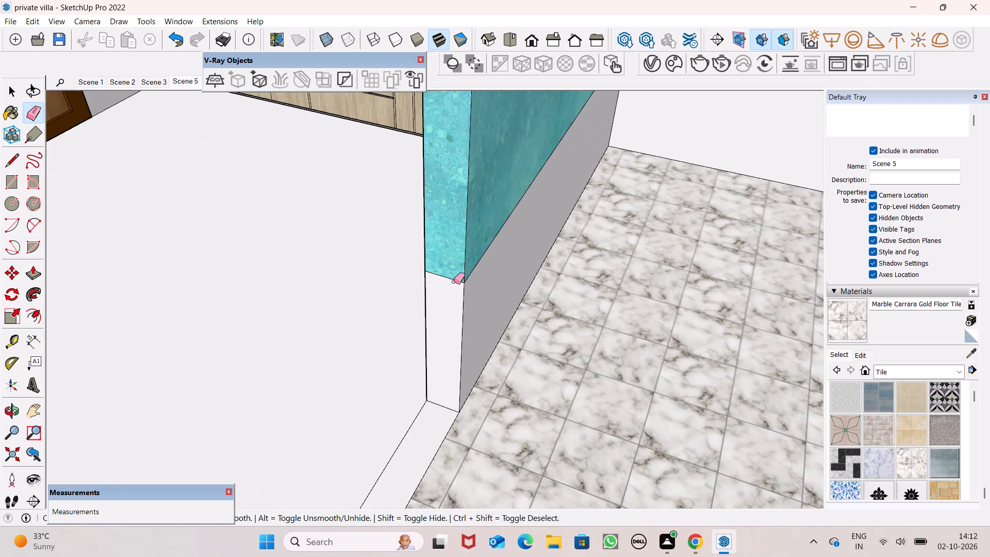
{"action": "left_click_drag", "start_coordinate": [454, 282], "coordinate": [451, 282]}
{"action": "left_click", "coordinate": [473, 273]}
Examine the dining area's walls from above, and view the whole villa from the front.
{"action": "scroll", "coordinate": [572, 312], "scroll_direction": "down", "scroll_amount": 6}
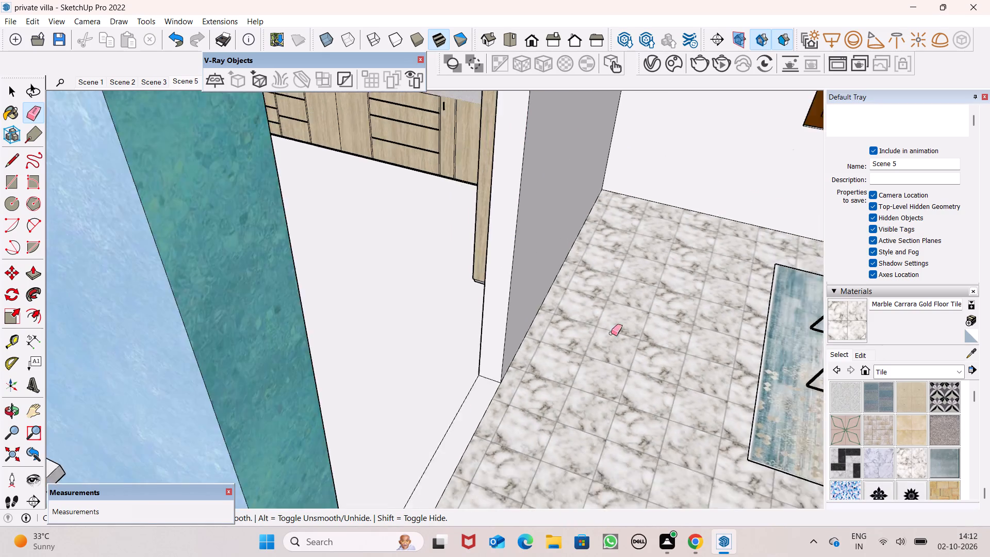
{"action": "scroll", "coordinate": [611, 333], "scroll_direction": "down", "scroll_amount": 13}
{"action": "scroll", "coordinate": [628, 342], "scroll_direction": "up", "scroll_amount": 1}
{"action": "scroll", "coordinate": [627, 344], "scroll_direction": "down", "scroll_amount": 3}
{"action": "key", "text": "space"}
{"action": "scroll", "coordinate": [636, 307], "scroll_direction": "down", "scroll_amount": 9}
{"action": "scroll", "coordinate": [512, 211], "scroll_direction": "down", "scroll_amount": 6}
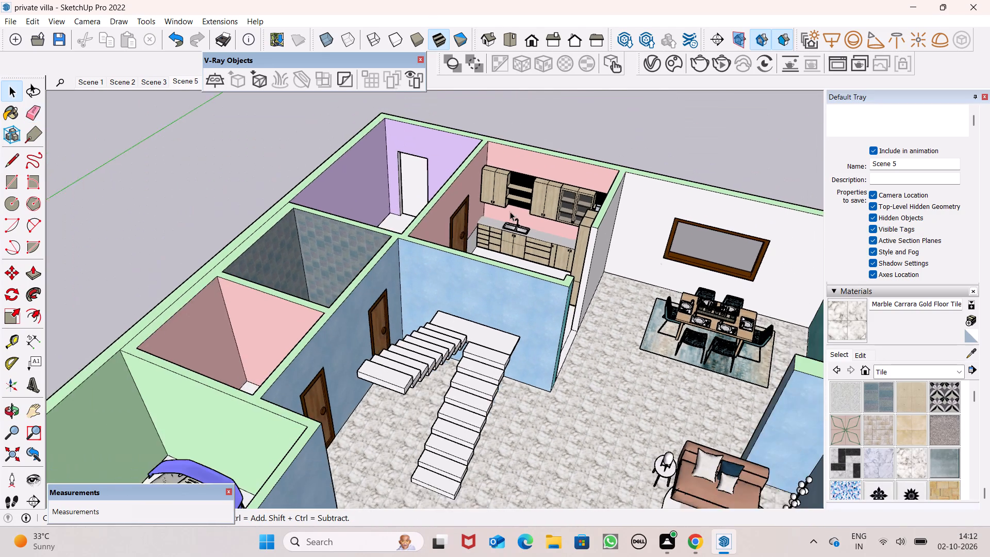
{"action": "scroll", "coordinate": [510, 211], "scroll_direction": "down", "scroll_amount": 6}
{"action": "middle_click_drag", "start_coordinate": [598, 265], "coordinate": [163, 118]}
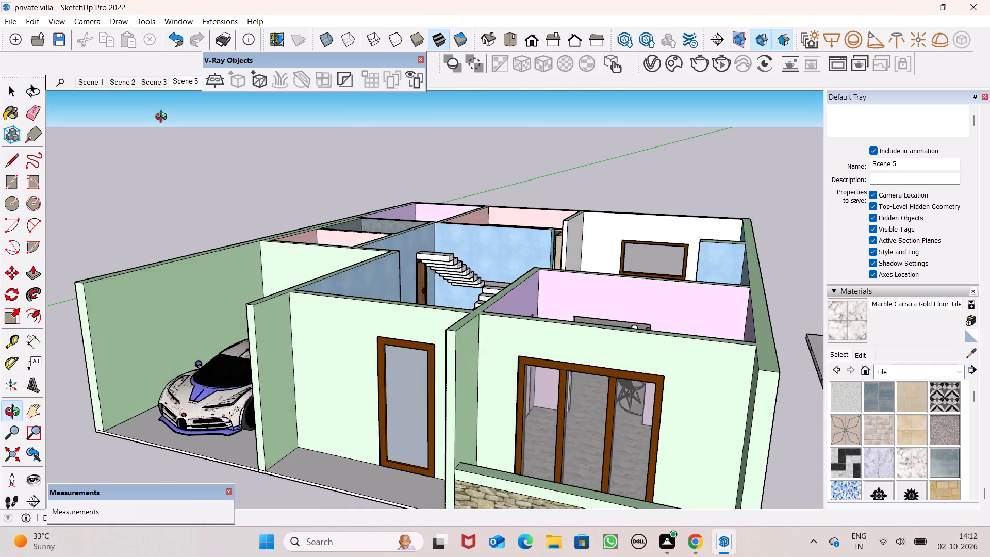
Erase the horizontal and vertical edges bounding the blank lower strip on the exterior wall with the window and wooden door.
{"action": "middle_click_drag", "start_coordinate": [163, 118], "coordinate": [39, 0]}
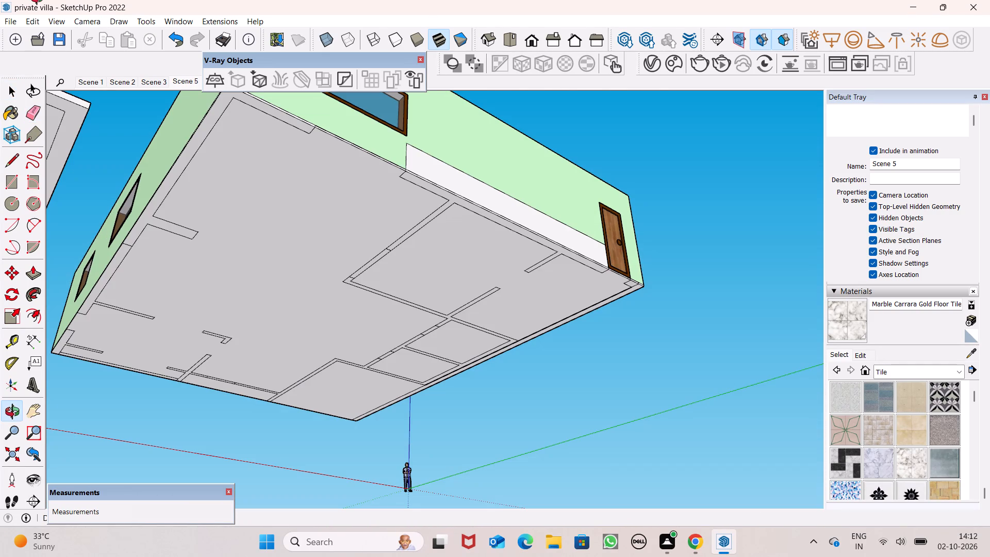
{"action": "middle_click_drag", "start_coordinate": [39, 0], "coordinate": [29, 127]}
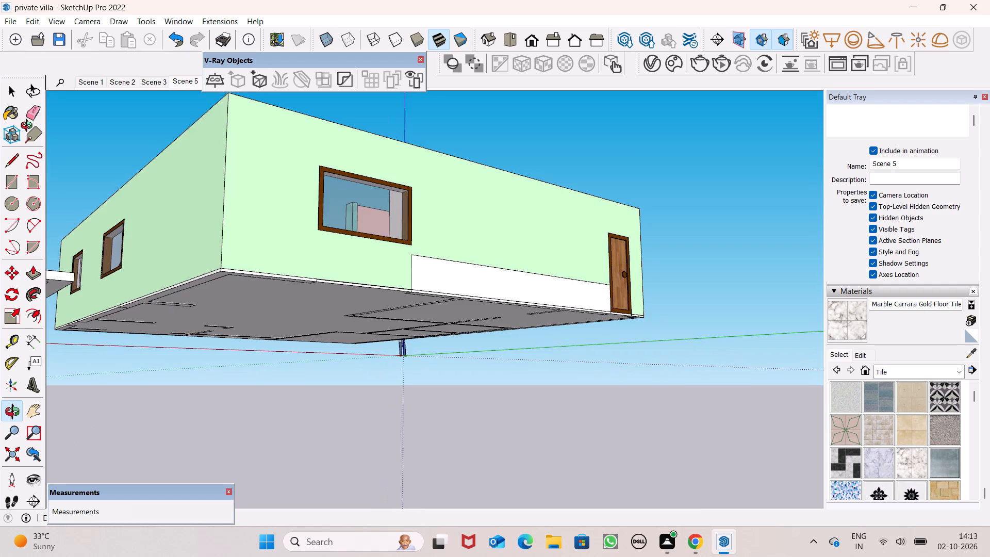
{"action": "middle_click_drag", "start_coordinate": [29, 127], "coordinate": [26, 129]}
{"action": "scroll", "coordinate": [447, 318], "scroll_direction": "up", "scroll_amount": 9}
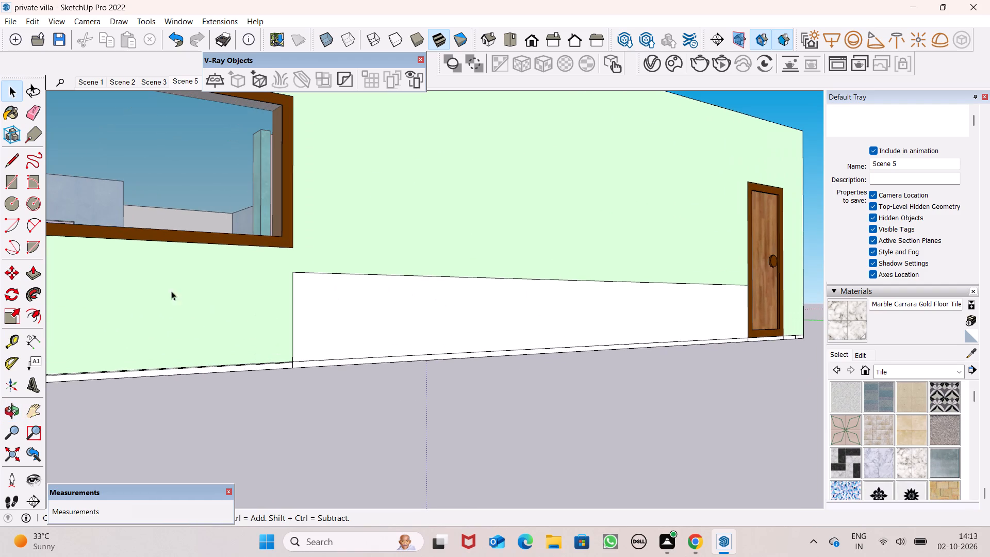
{"action": "left_click", "coordinate": [38, 107]}
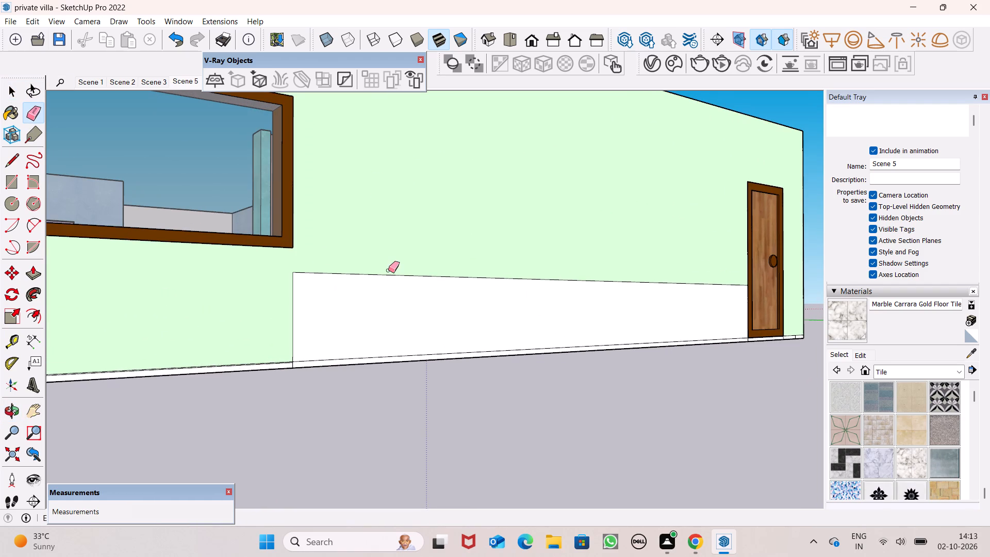
{"action": "left_click_drag", "start_coordinate": [390, 271], "coordinate": [393, 275]}
{"action": "left_click_drag", "start_coordinate": [298, 315], "coordinate": [287, 319]}
{"action": "scroll", "coordinate": [372, 276], "scroll_direction": "down", "scroll_amount": 7}
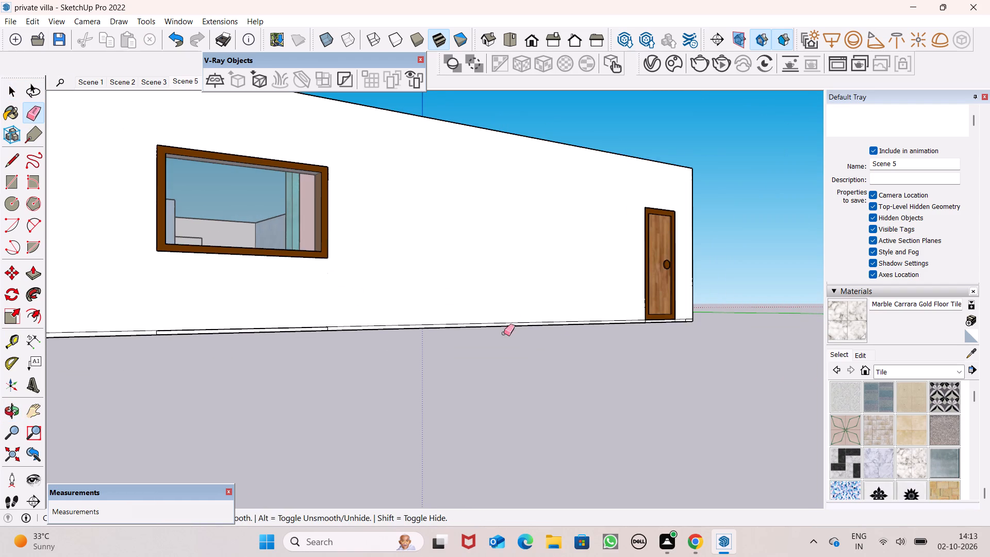
Paint the blank exterior wall with the window and wooden door light green, using Color G01 from the Colors collection.
{"action": "scroll", "coordinate": [508, 307], "scroll_direction": "down", "scroll_amount": 12}
{"action": "middle_click_drag", "start_coordinate": [525, 324], "coordinate": [522, 154]}
{"action": "scroll", "coordinate": [525, 324], "scroll_direction": "up", "scroll_amount": 1}
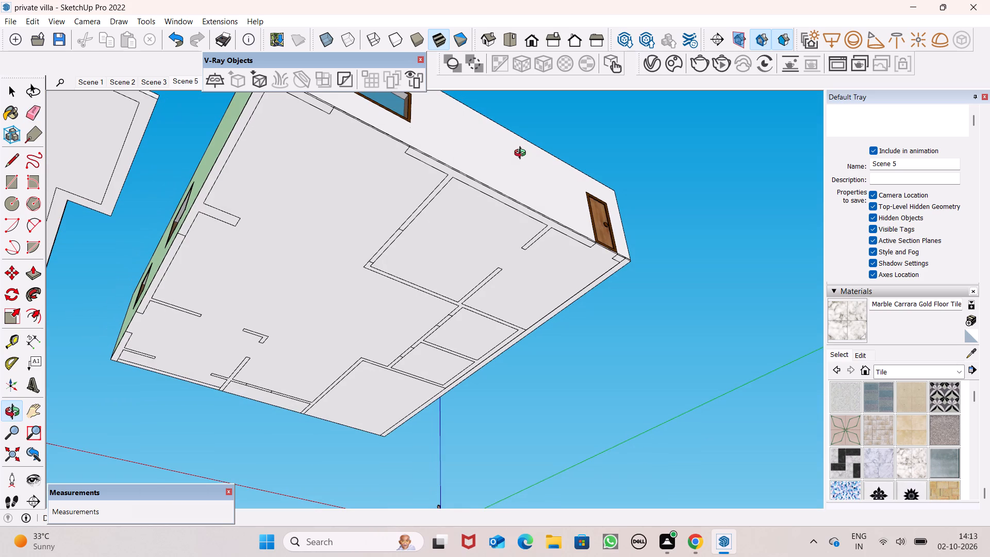
{"action": "middle_click_drag", "start_coordinate": [522, 154], "coordinate": [530, 178]}
{"action": "key", "text": "space"}
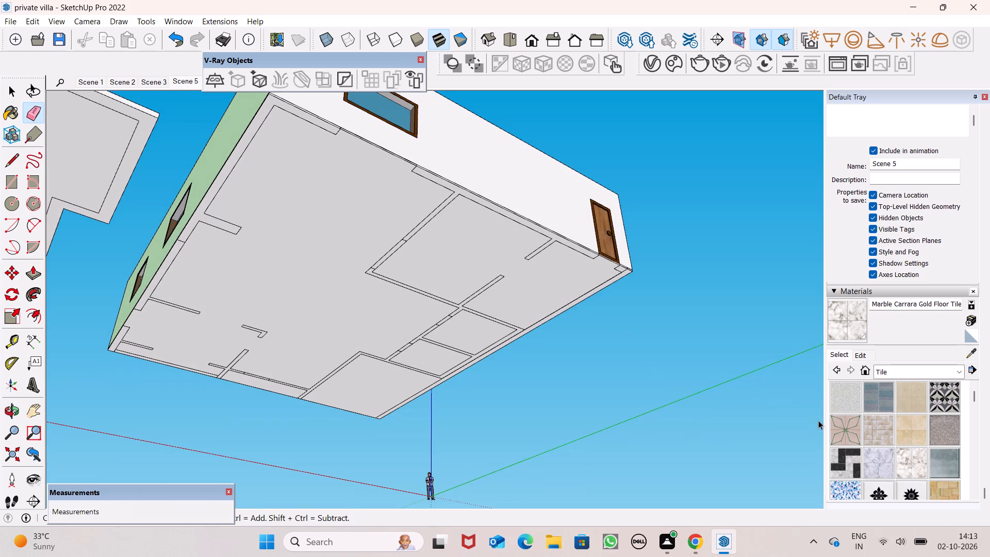
{"action": "scroll", "coordinate": [826, 421], "scroll_direction": "up", "scroll_amount": 1}
{"action": "left_click", "coordinate": [945, 366]}
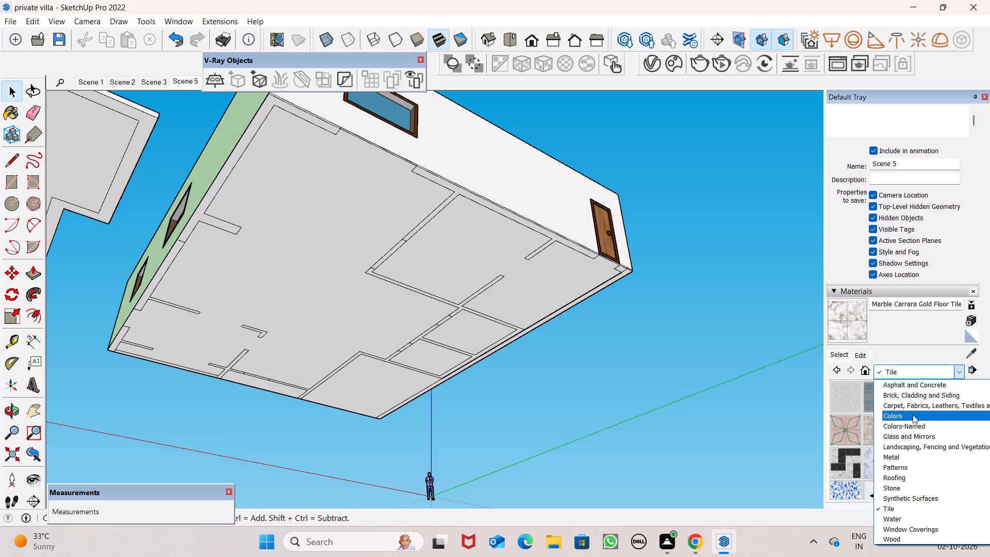
{"action": "left_click", "coordinate": [912, 420]}
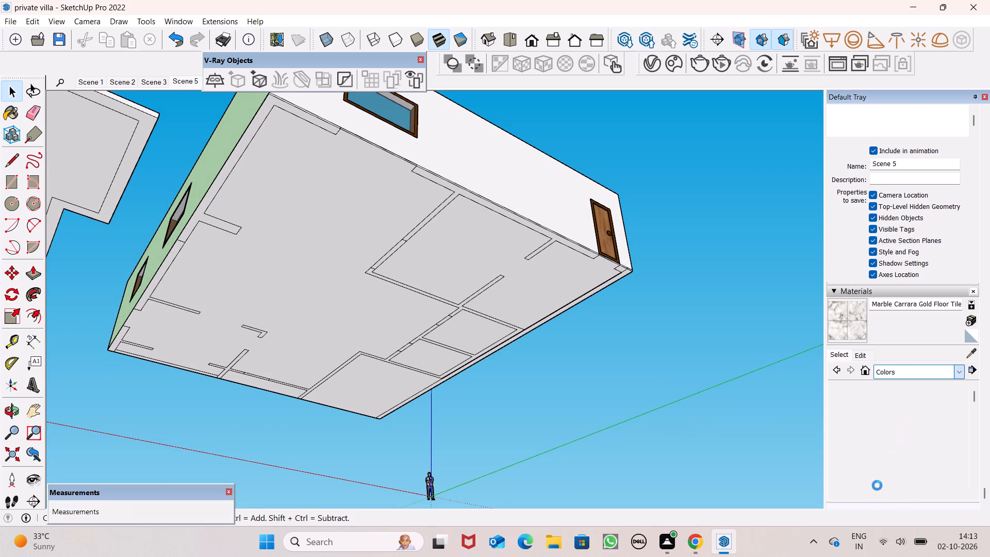
{"action": "scroll", "coordinate": [879, 476], "scroll_direction": "down", "scroll_amount": 6}
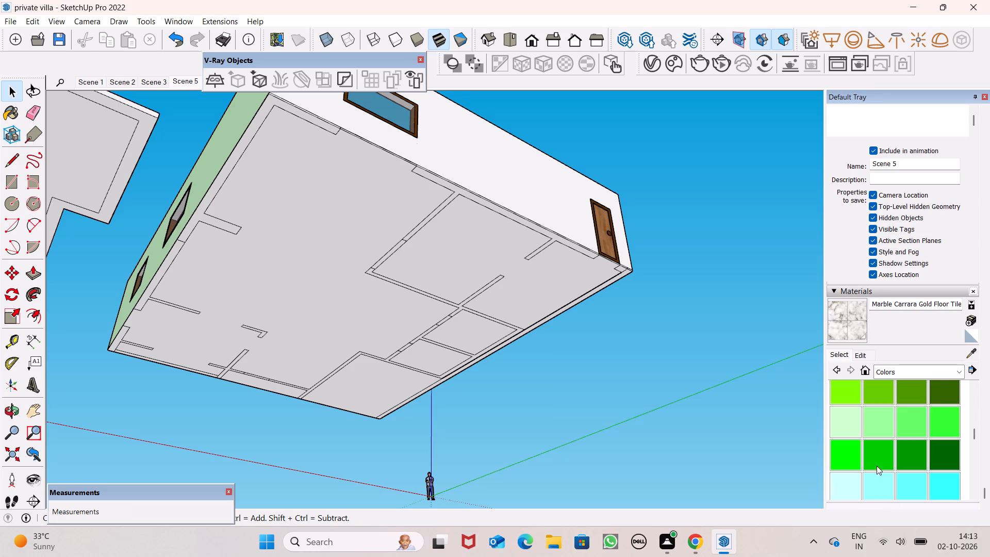
{"action": "left_click", "coordinate": [851, 424]}
{"action": "left_click", "coordinate": [505, 195]}
Paint the dining area's window wall and the kitchen partition's dining-side and end faces with Resin Turquoise from the 3d Printing collection.
{"action": "middle_click_drag", "start_coordinate": [521, 212], "coordinate": [557, 280]}
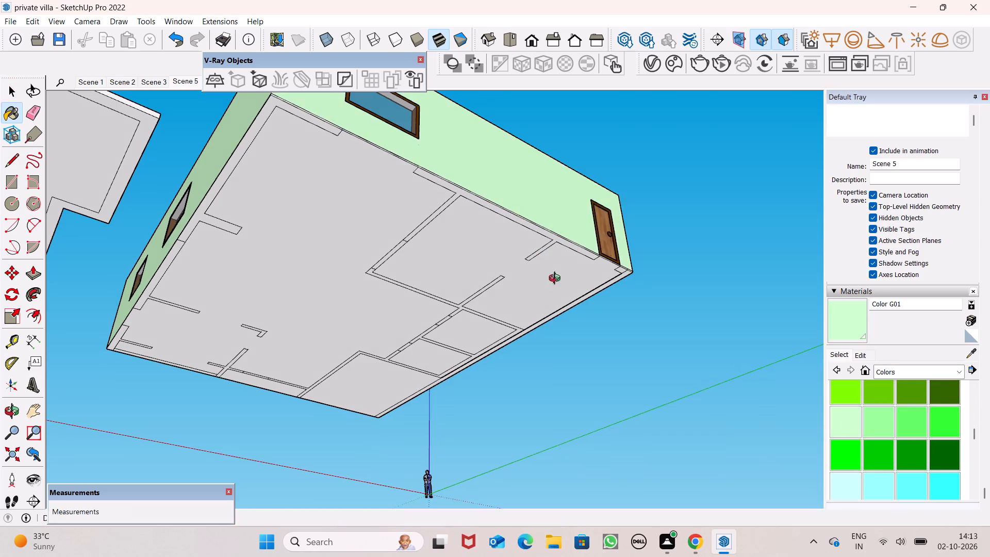
{"action": "middle_click_drag", "start_coordinate": [557, 280], "coordinate": [126, 388]}
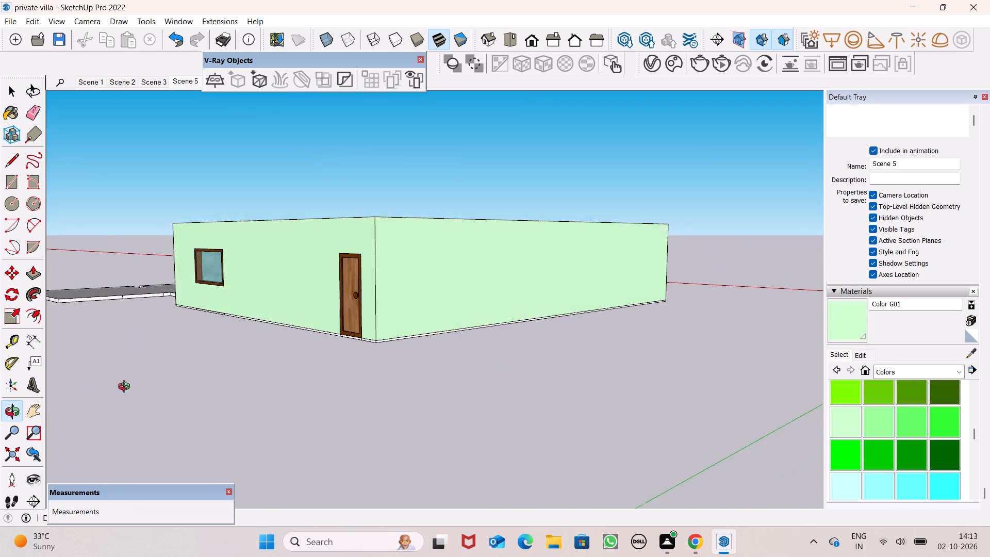
{"action": "middle_click_drag", "start_coordinate": [126, 388], "coordinate": [805, 556]}
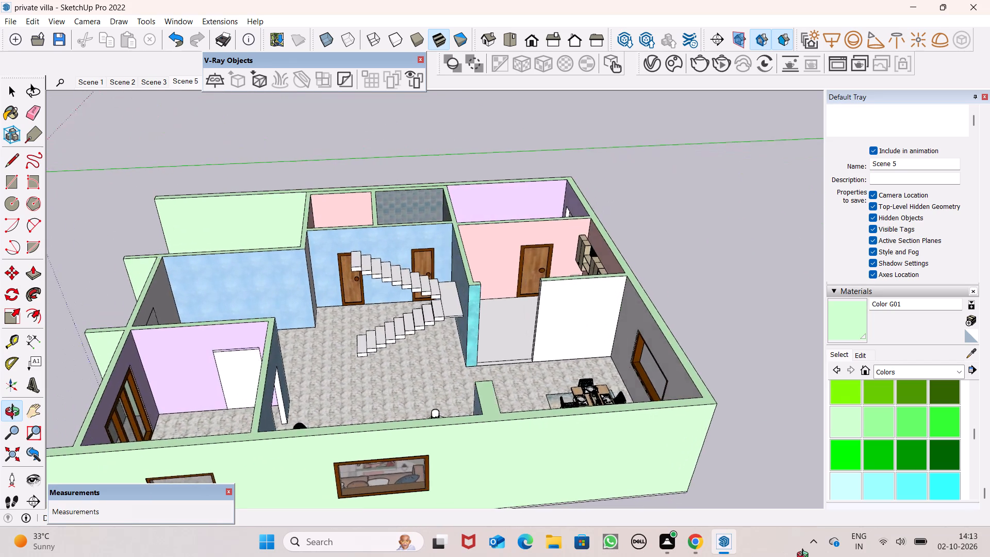
{"action": "middle_click_drag", "start_coordinate": [805, 556], "coordinate": [837, 556]}
{"action": "left_click", "coordinate": [918, 377]}
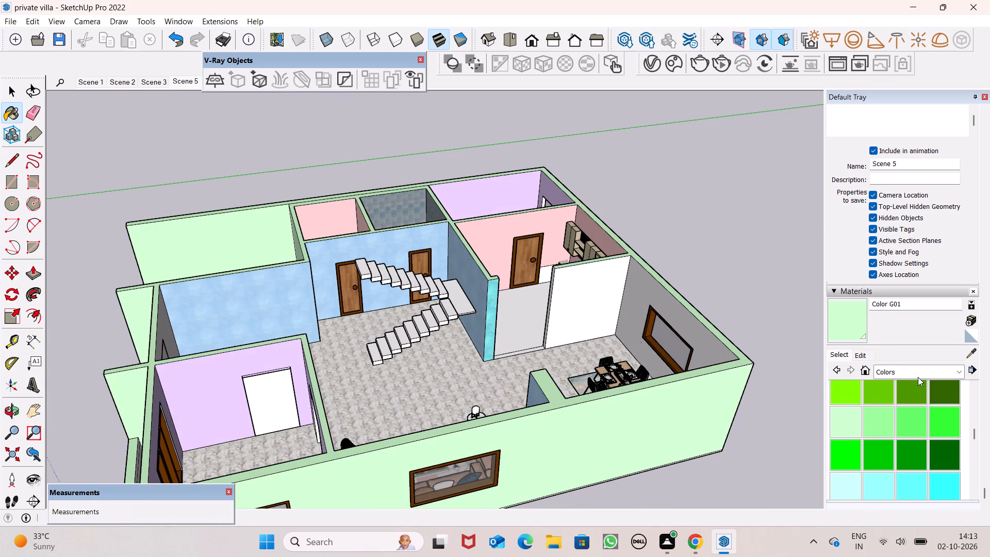
{"action": "scroll", "coordinate": [940, 399], "scroll_direction": "up", "scroll_amount": 8}
{"action": "left_click", "coordinate": [940, 401]}
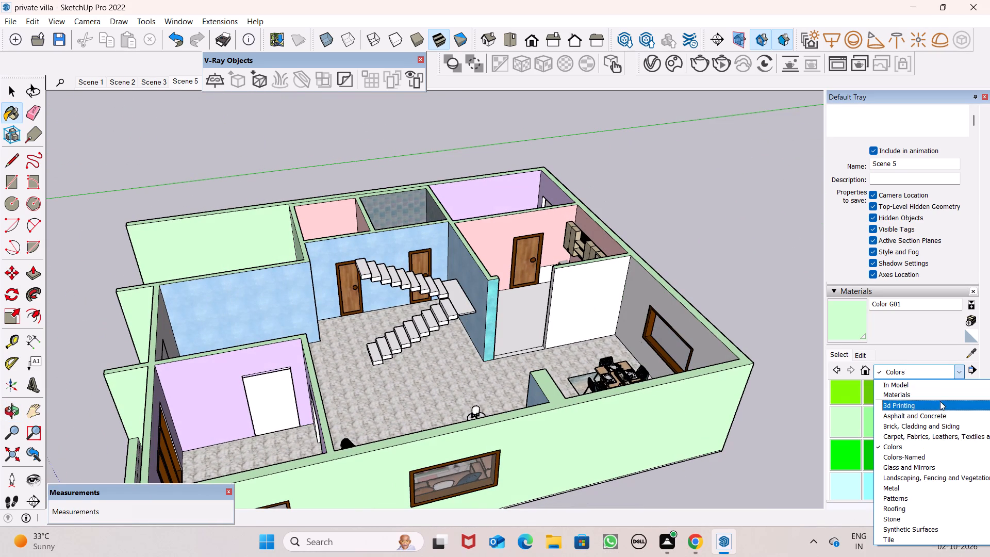
{"action": "middle_click_drag", "start_coordinate": [684, 402], "coordinate": [989, 439]}
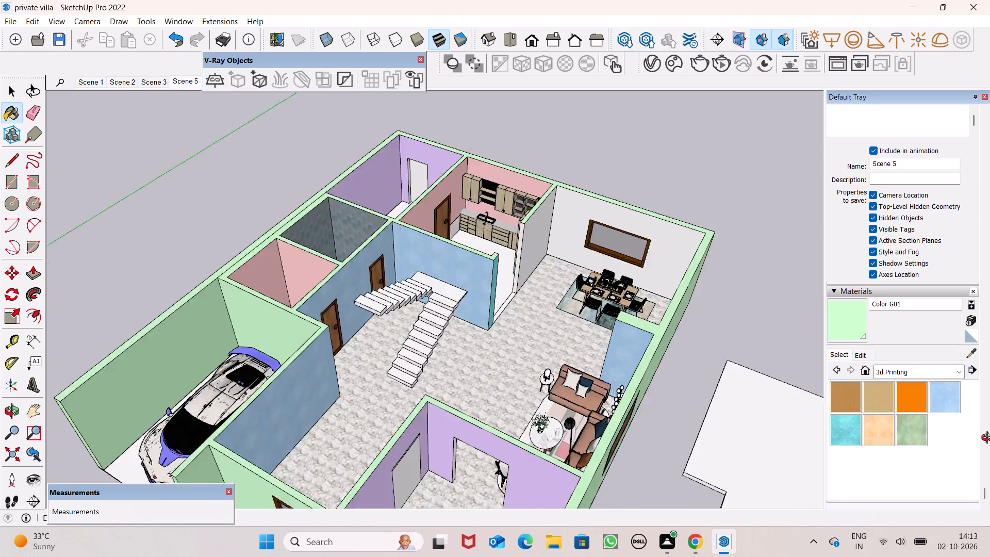
{"action": "middle_click_drag", "start_coordinate": [989, 439], "coordinate": [989, 445]}
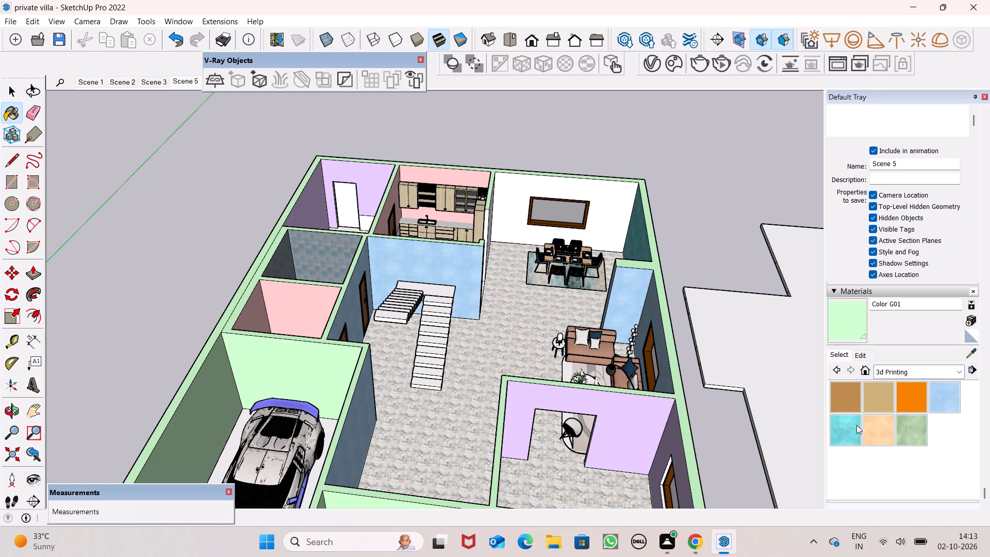
{"action": "double_click", "coordinate": [838, 422]}
{"action": "middle_click_drag", "start_coordinate": [686, 339], "coordinate": [800, 381]}
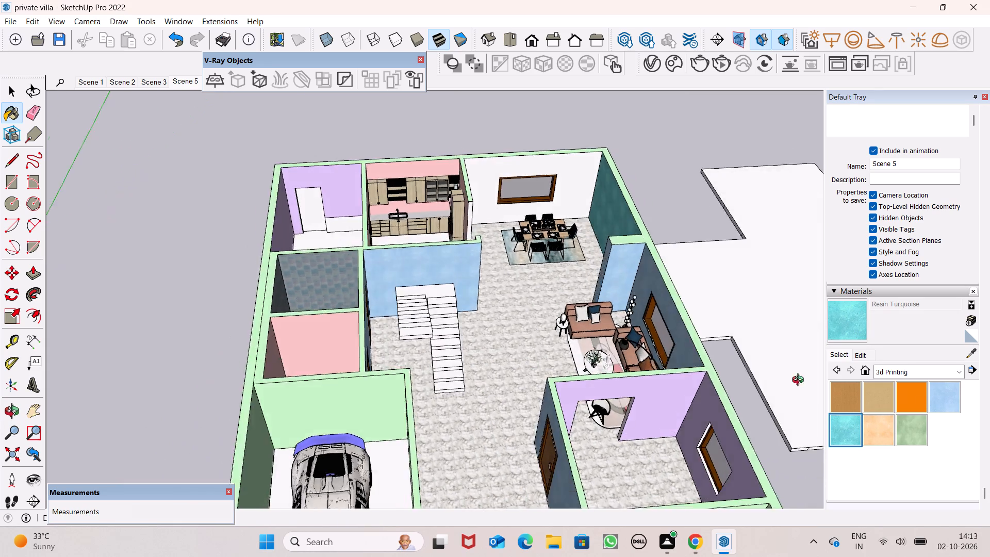
{"action": "middle_click_drag", "start_coordinate": [800, 381], "coordinate": [837, 383]}
{"action": "scroll", "coordinate": [326, 158], "scroll_direction": "up", "scroll_amount": 9}
{"action": "scroll", "coordinate": [488, 153], "scroll_direction": "up", "scroll_amount": 5}
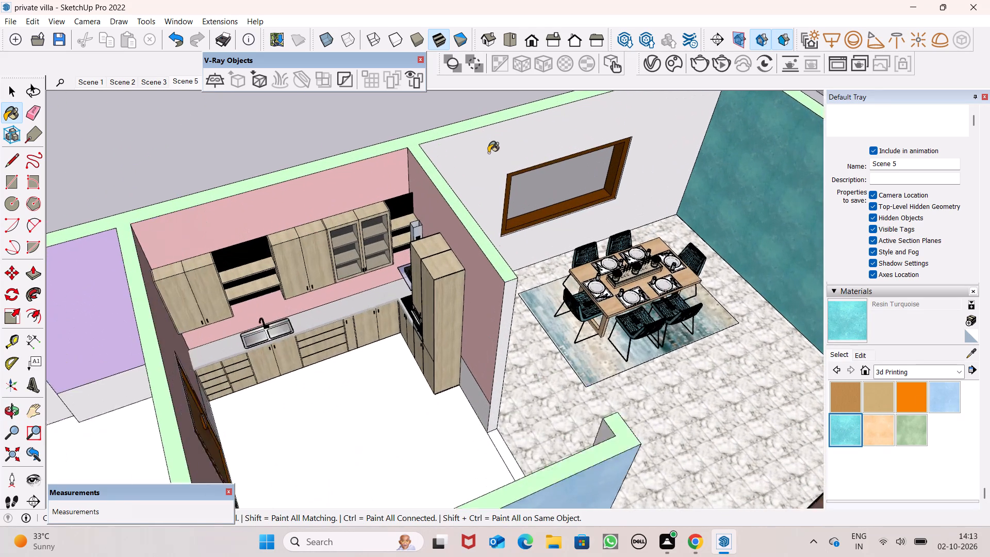
{"action": "left_click", "coordinate": [488, 153]}
{"action": "scroll", "coordinate": [531, 273], "scroll_direction": "up", "scroll_amount": 1}
{"action": "middle_click_drag", "start_coordinate": [531, 274], "coordinate": [391, 249]}
{"action": "left_click", "coordinate": [383, 275]}
{"action": "middle_click_drag", "start_coordinate": [382, 322], "coordinate": [471, 309]}
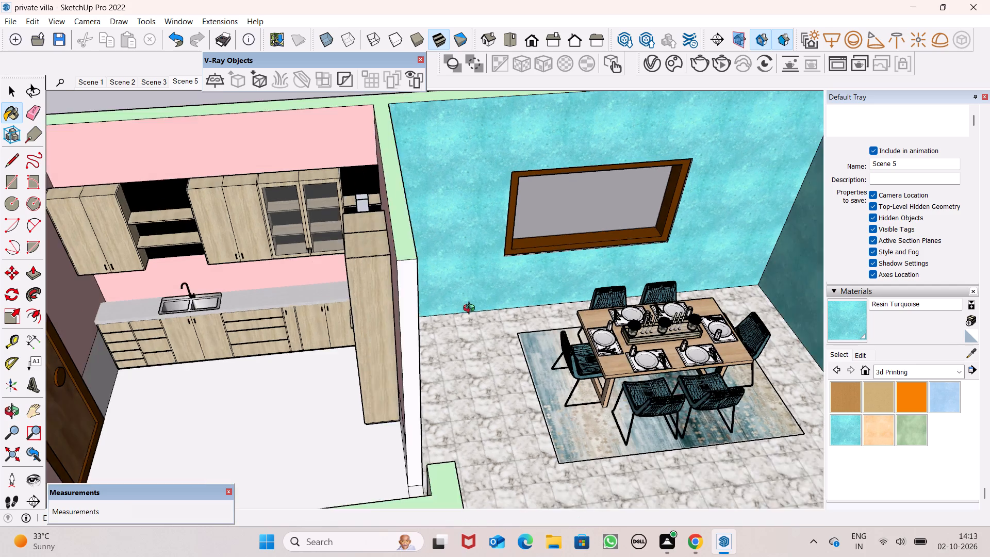
{"action": "middle_click_drag", "start_coordinate": [471, 309], "coordinate": [508, 286]}
{"action": "scroll", "coordinate": [481, 302], "scroll_direction": "up", "scroll_amount": 1}
{"action": "left_click", "coordinate": [466, 299]}
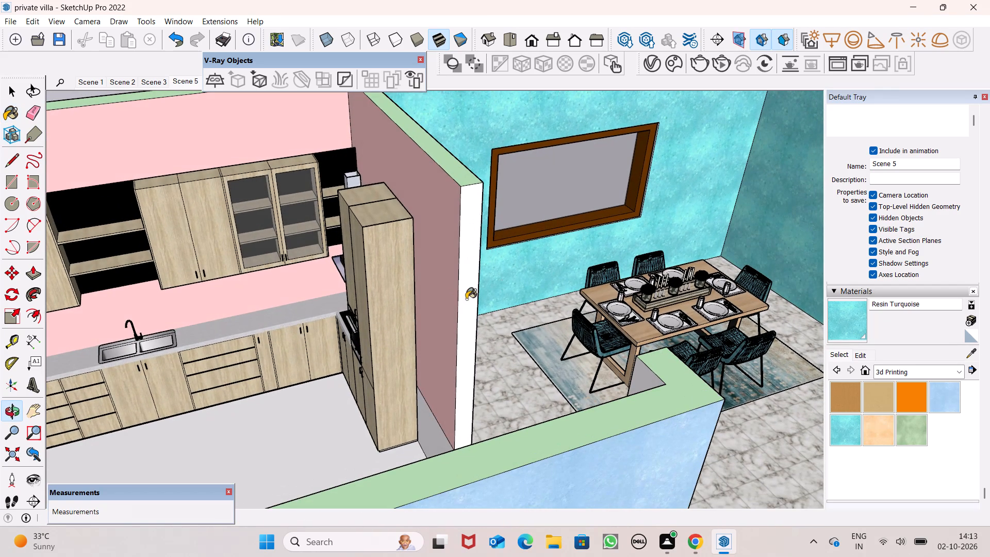
{"action": "key", "text": "c"}
{"action": "key", "text": "space"}
Erase the edge between the pink paint and the blank lower strip on the partition's kitchen-side face.
{"action": "scroll", "coordinate": [483, 302], "scroll_direction": "down", "scroll_amount": 7}
{"action": "middle_click_drag", "start_coordinate": [491, 334], "coordinate": [637, 386]}
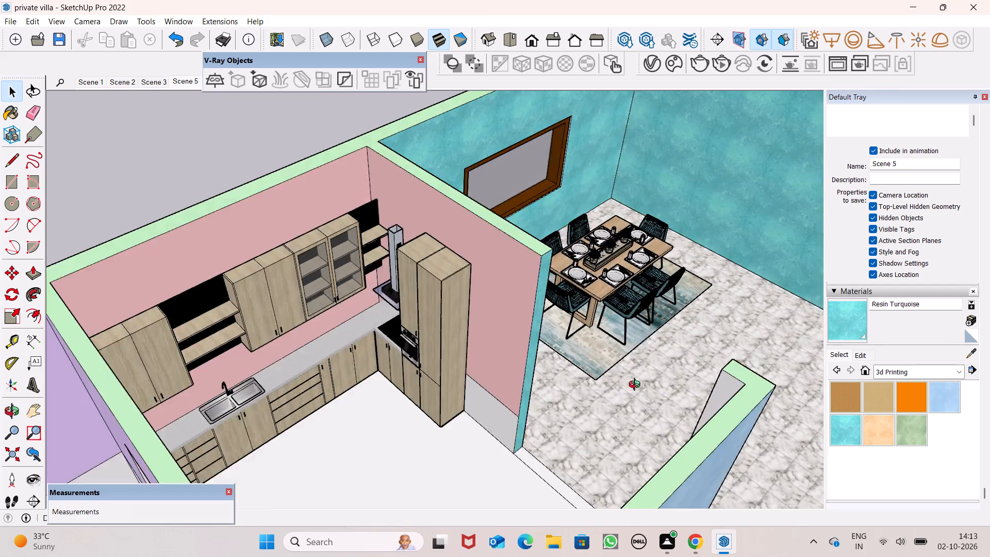
{"action": "middle_click_drag", "start_coordinate": [637, 386], "coordinate": [680, 376]}
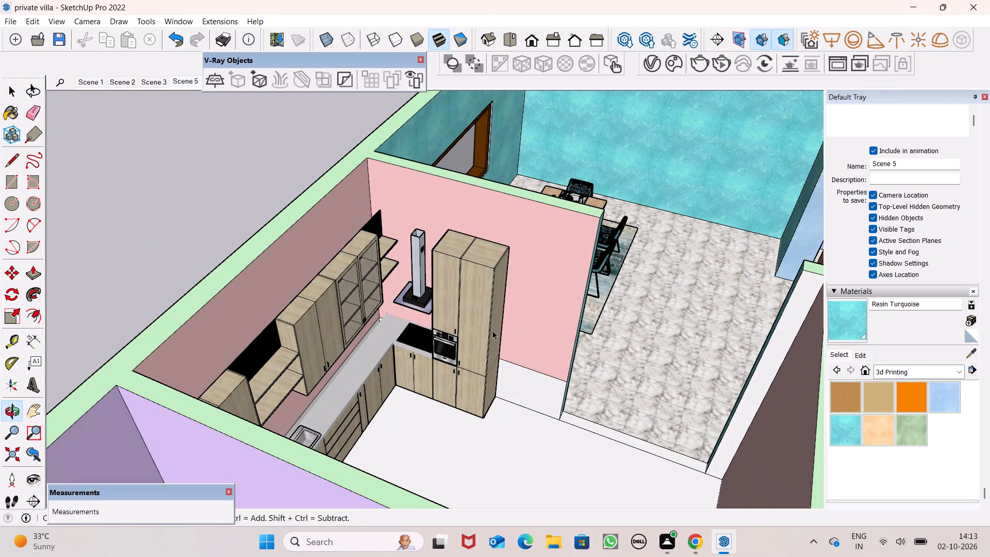
{"action": "left_click", "coordinate": [40, 116]}
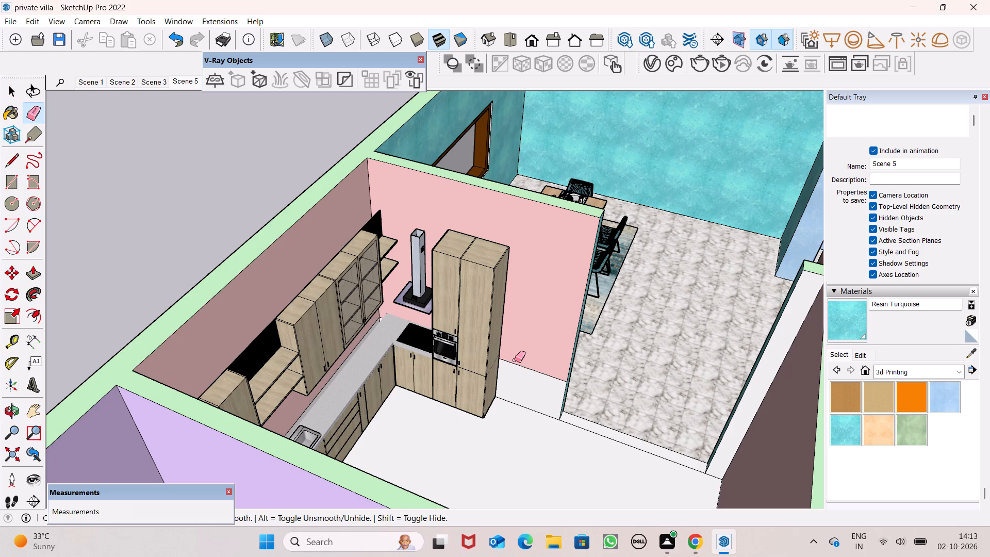
{"action": "left_click", "coordinate": [518, 363]}
Paint the partition's kitchen-side face light pink, using Color A01 from the Colors collection.
{"action": "key", "text": "space"}
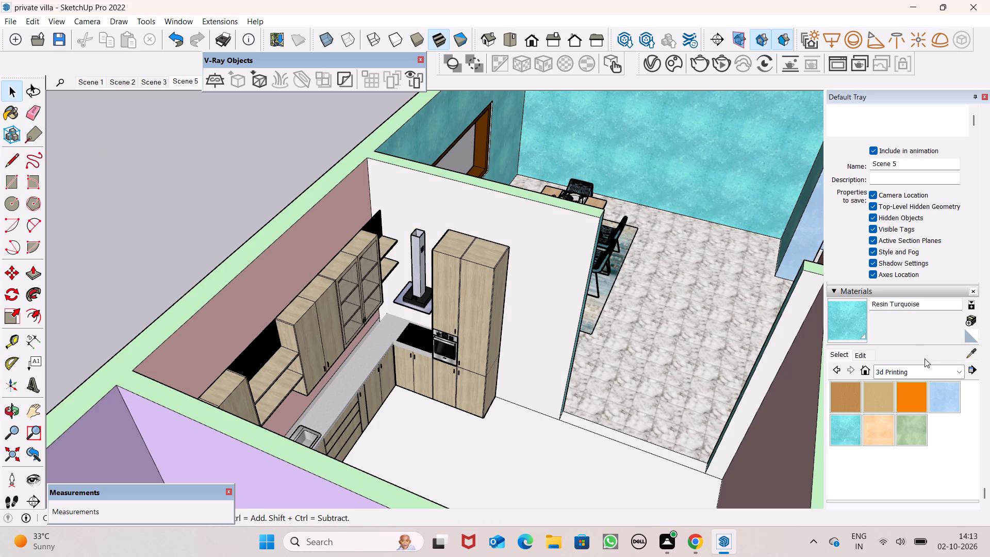
{"action": "left_click", "coordinate": [925, 374]}
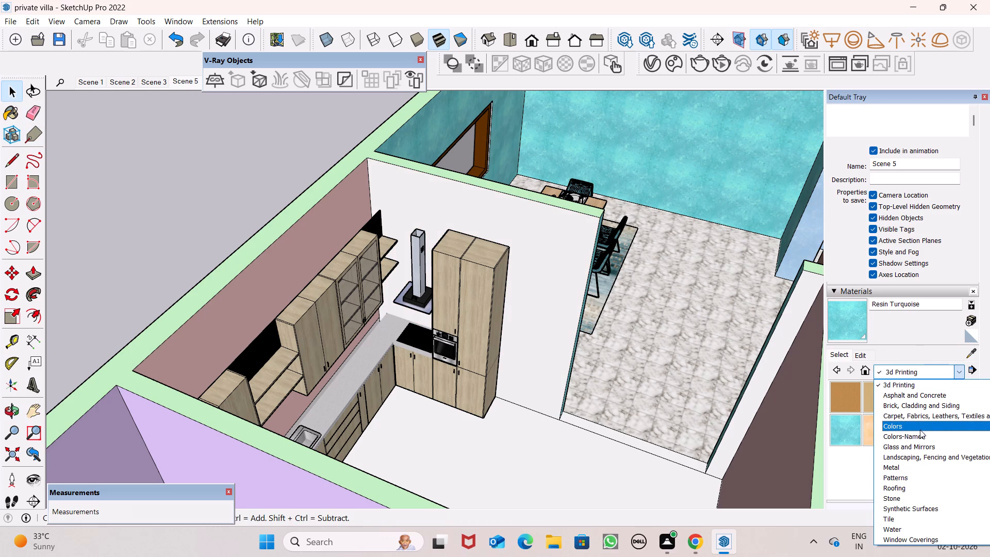
{"action": "left_click", "coordinate": [920, 430]}
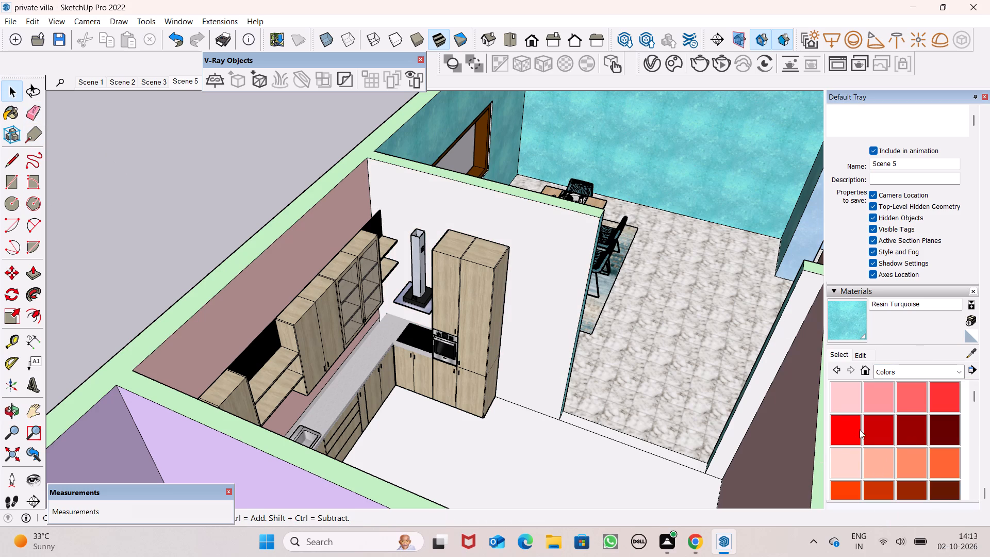
{"action": "left_click", "coordinate": [850, 415]}
{"action": "left_click", "coordinate": [554, 259]}
{"action": "middle_click", "coordinate": [597, 339]}
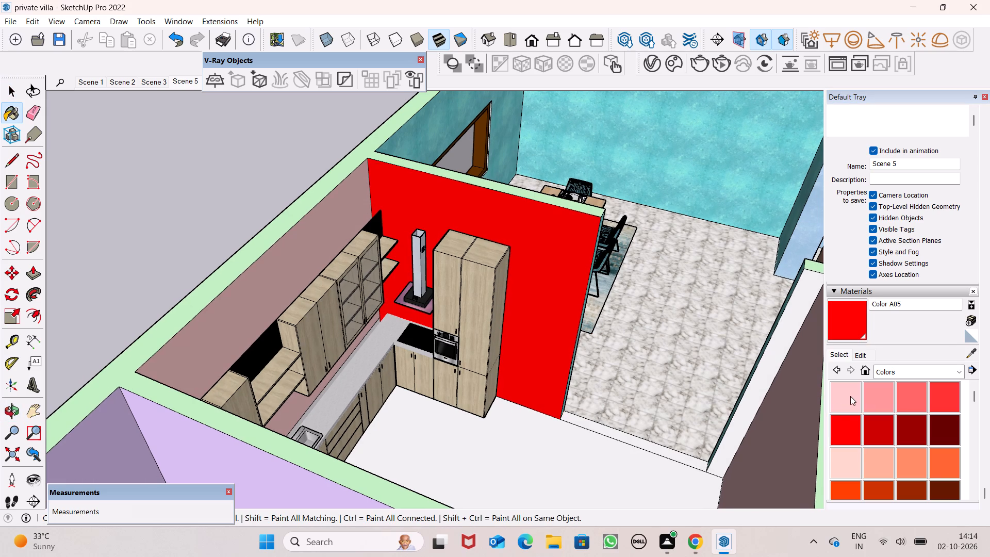
{"action": "left_click", "coordinate": [850, 396]}
{"action": "left_click", "coordinate": [580, 269]}
Paint the narrow blank kitchen-side face of the wall stub across the opening from the partition with Color A01.
{"action": "scroll", "coordinate": [588, 266], "scroll_direction": "down", "scroll_amount": 6}
{"action": "middle_click_drag", "start_coordinate": [643, 306], "coordinate": [706, 307]}
{"action": "scroll", "coordinate": [768, 314], "scroll_direction": "up", "scroll_amount": 8}
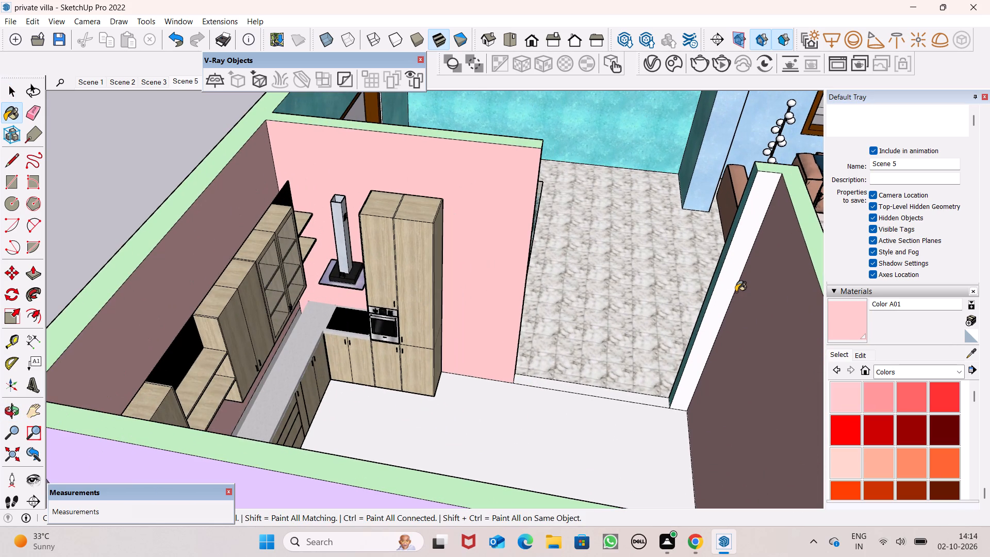
{"action": "left_click", "coordinate": [735, 291]}
{"action": "left_click", "coordinate": [736, 277]}
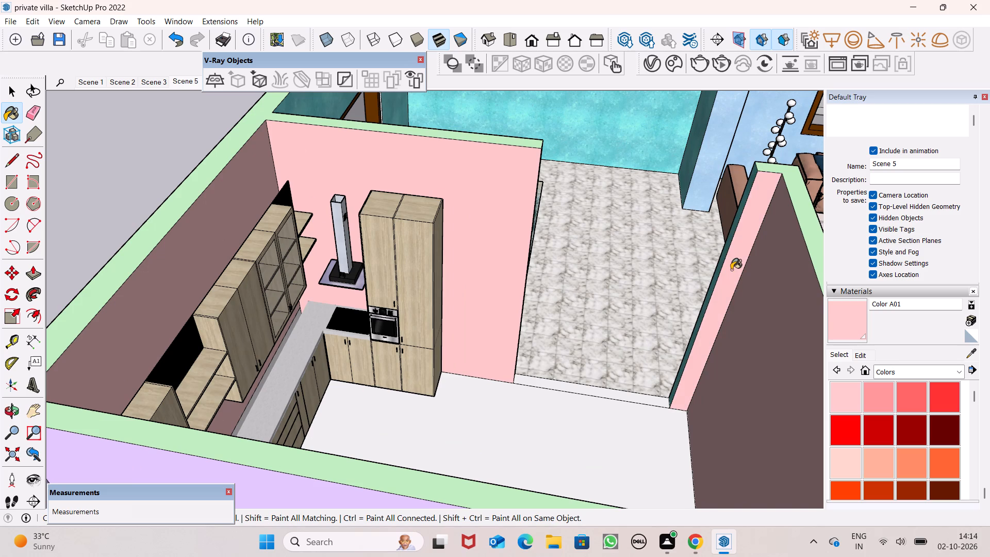
Paint the opening-side faces of the wall stub and the kitchen partition, on both sides of the kitchen opening, with Color A01.
{"action": "scroll", "coordinate": [731, 264], "scroll_direction": "down", "scroll_amount": 5}
{"action": "middle_click_drag", "start_coordinate": [688, 275], "coordinate": [379, 309]}
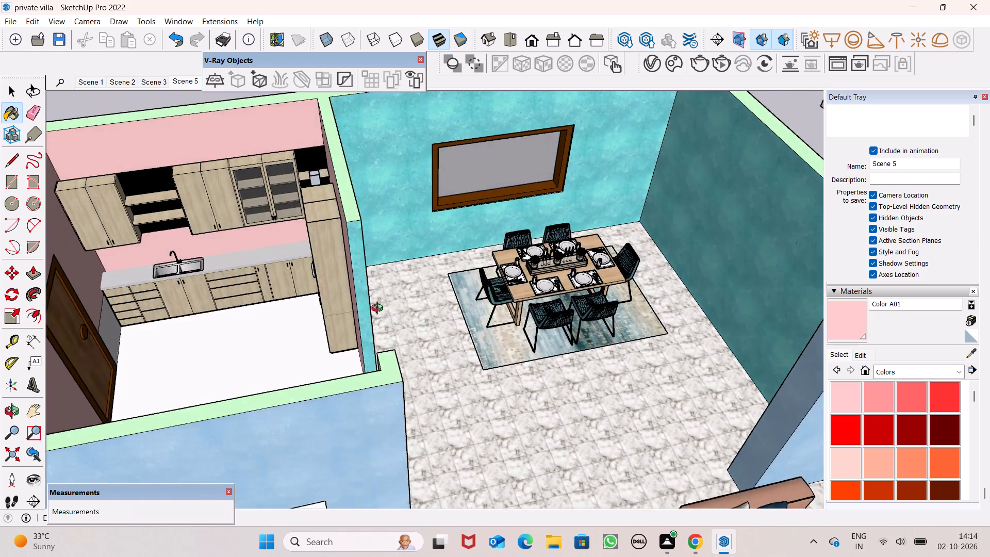
{"action": "middle_click_drag", "start_coordinate": [379, 309], "coordinate": [0, 257]}
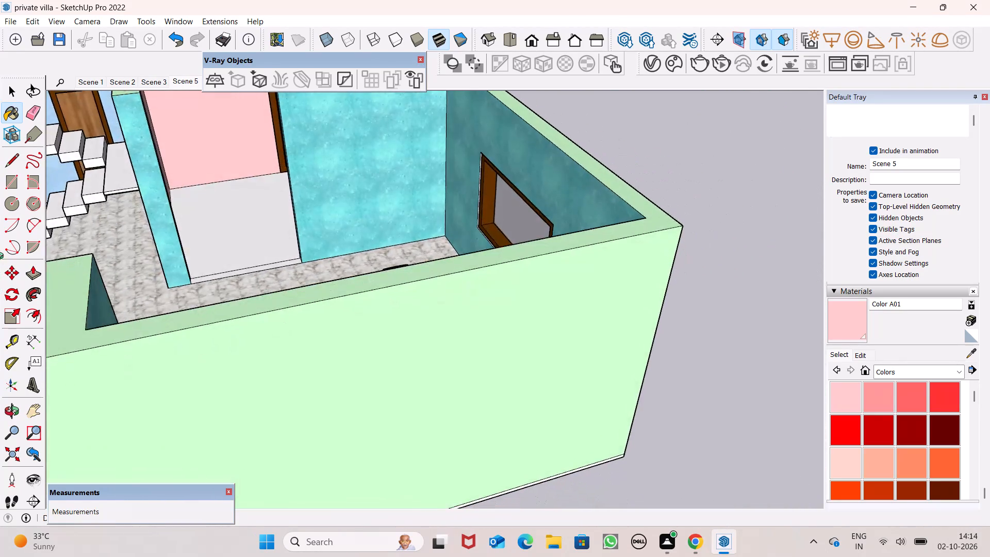
{"action": "middle_click_drag", "start_coordinate": [0, 257], "coordinate": [2, 256]}
{"action": "scroll", "coordinate": [257, 187], "scroll_direction": "up", "scroll_amount": 9}
{"action": "middle_click_drag", "start_coordinate": [243, 247], "coordinate": [154, 260]}
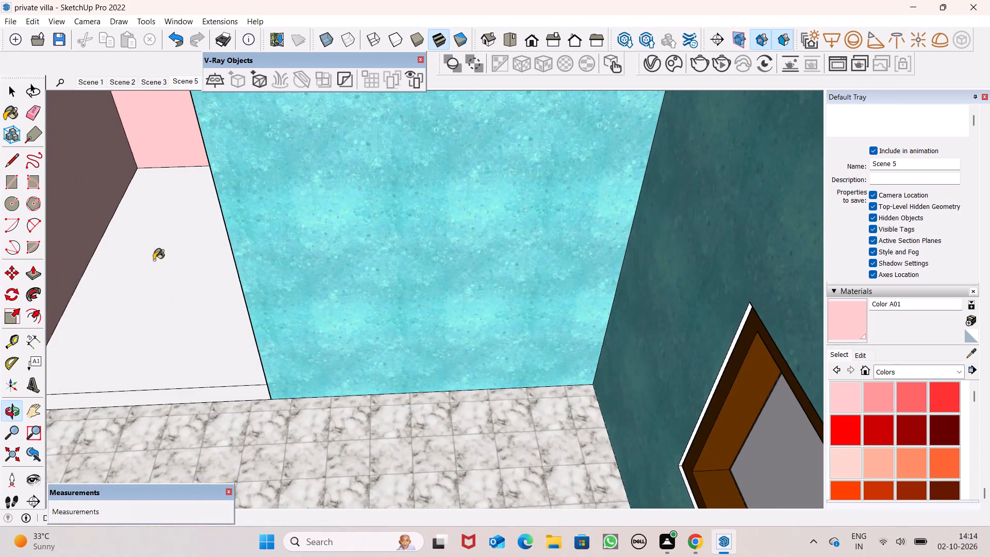
{"action": "middle_click_drag", "start_coordinate": [154, 260], "coordinate": [161, 276]}
{"action": "scroll", "coordinate": [346, 269], "scroll_direction": "down", "scroll_amount": 7}
{"action": "scroll", "coordinate": [119, 279], "scroll_direction": "up", "scroll_amount": 6}
{"action": "middle_click_drag", "start_coordinate": [258, 336], "coordinate": [236, 381]}
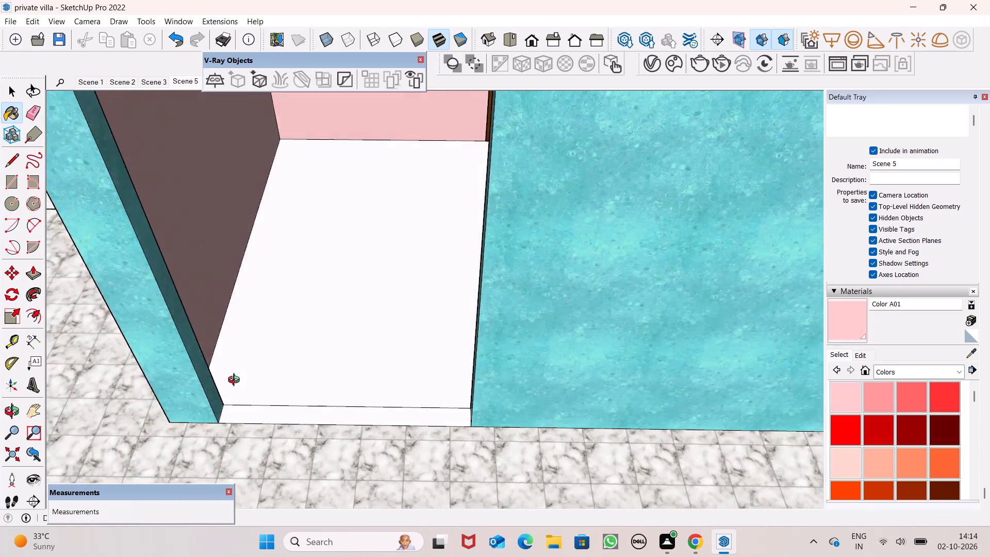
{"action": "middle_click_drag", "start_coordinate": [236, 381], "coordinate": [201, 386]}
{"action": "left_click_drag", "start_coordinate": [175, 363], "coordinate": [180, 363]}
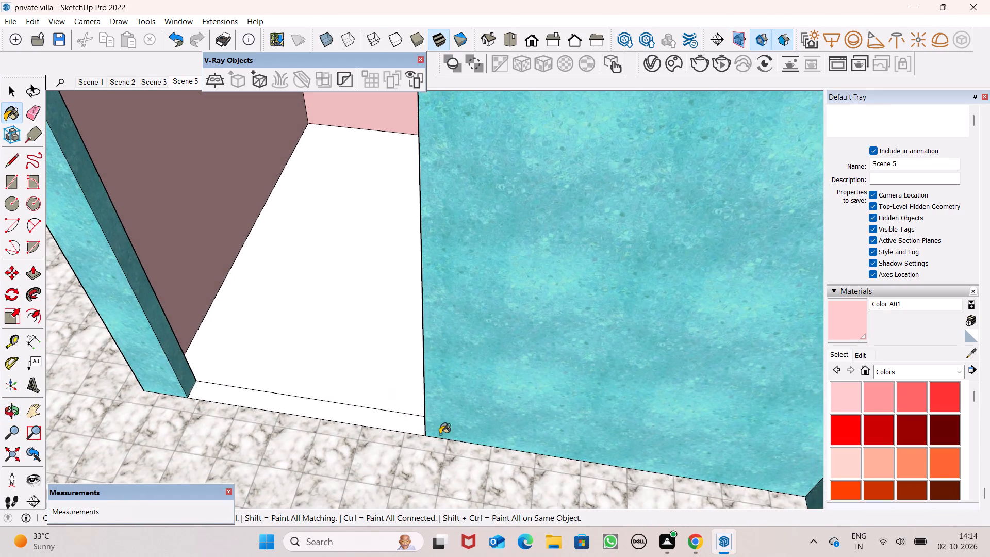
{"action": "middle_click_drag", "start_coordinate": [470, 442], "coordinate": [664, 460]}
{"action": "left_click", "coordinate": [589, 338]}
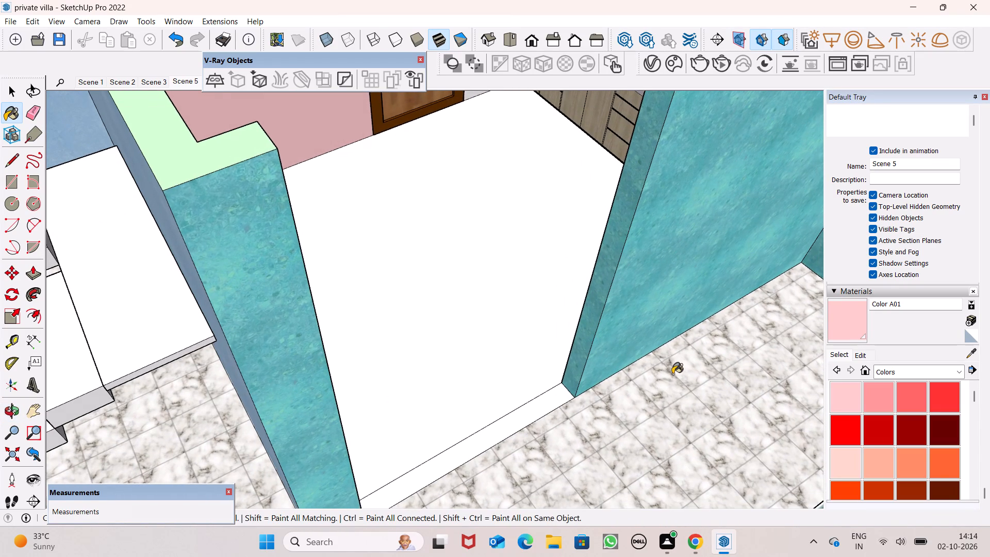
{"action": "scroll", "coordinate": [671, 369], "scroll_direction": "down", "scroll_amount": 2}
{"action": "middle_click_drag", "start_coordinate": [652, 400], "coordinate": [603, 375]}
{"action": "key", "text": "space"}
{"action": "key", "text": "space"}
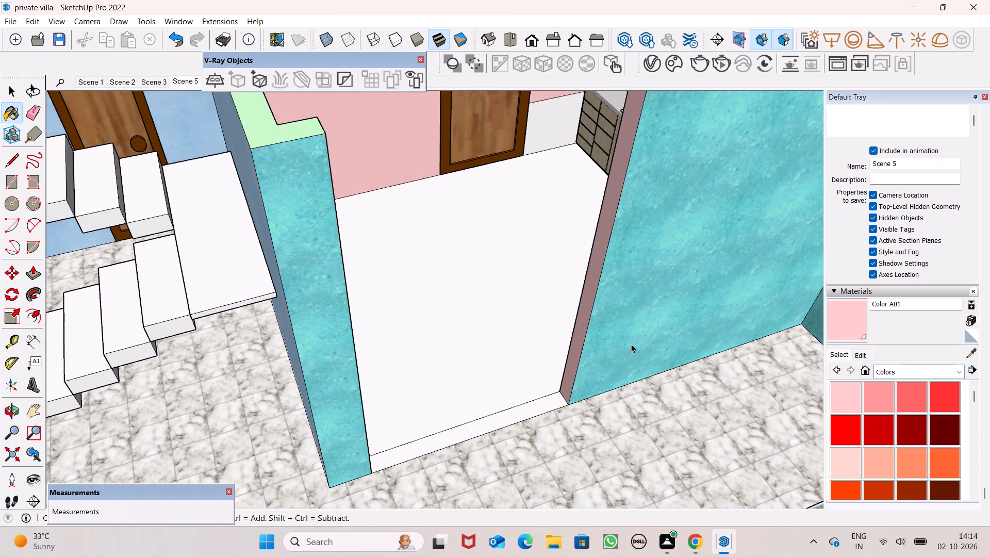
Move the glazed front entrance door out of its wall opening, placing it about 34 feet away in front of the villa.
{"action": "scroll", "coordinate": [631, 341], "scroll_direction": "down", "scroll_amount": 10}
{"action": "scroll", "coordinate": [633, 262], "scroll_direction": "down", "scroll_amount": 15}
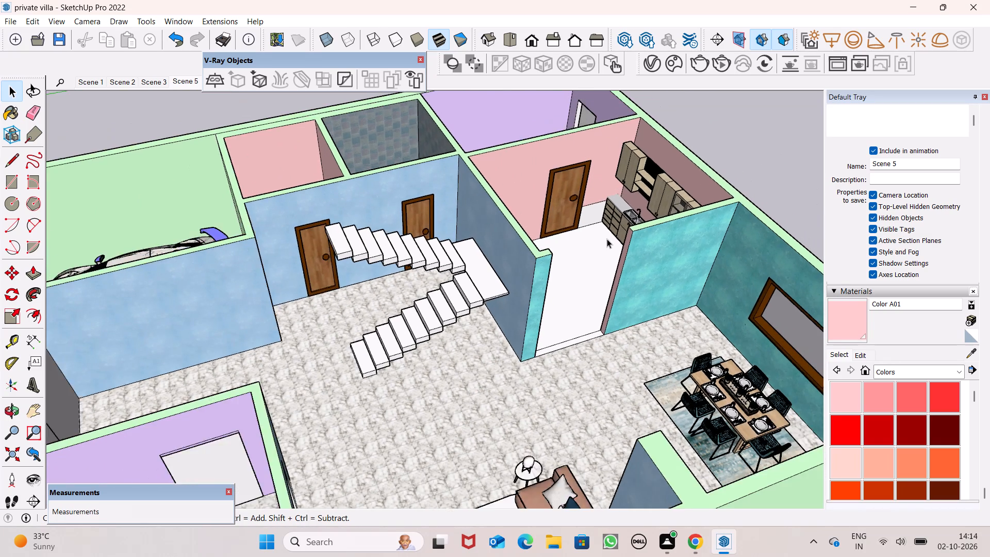
{"action": "scroll", "coordinate": [607, 239], "scroll_direction": "down", "scroll_amount": 15}
{"action": "scroll", "coordinate": [604, 248], "scroll_direction": "down", "scroll_amount": 7}
{"action": "middle_click_drag", "start_coordinate": [592, 276], "coordinate": [727, 322]}
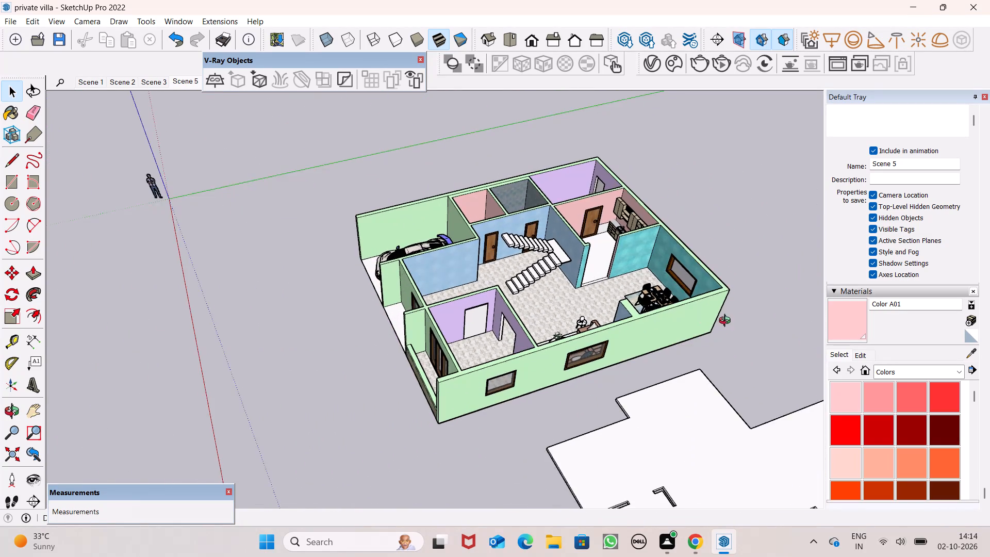
{"action": "middle_click_drag", "start_coordinate": [727, 322], "coordinate": [850, 336]}
{"action": "middle_click_drag", "start_coordinate": [606, 437], "coordinate": [617, 348]}
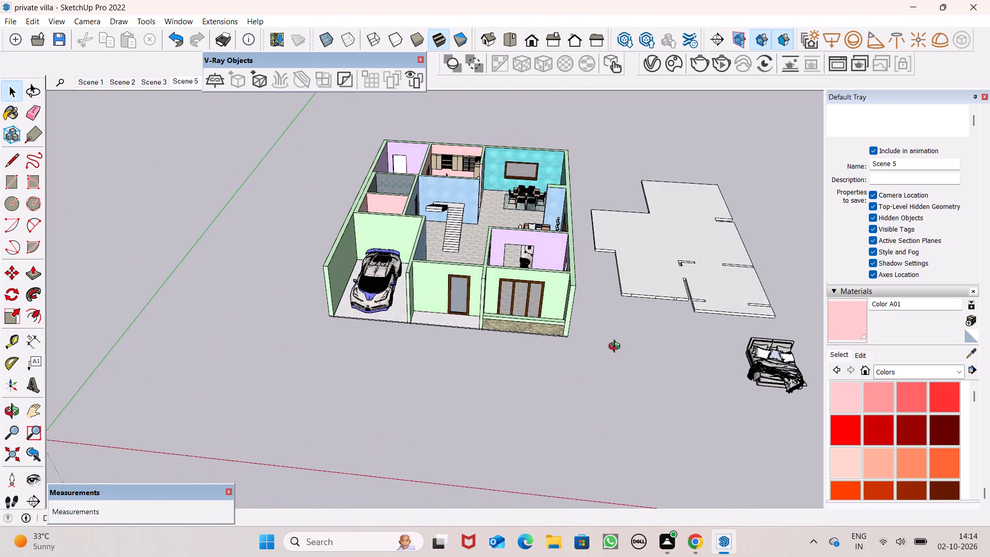
{"action": "middle_click_drag", "start_coordinate": [617, 348], "coordinate": [624, 345]}
{"action": "scroll", "coordinate": [549, 306], "scroll_direction": "up", "scroll_amount": 2}
{"action": "middle_click_drag", "start_coordinate": [538, 338], "coordinate": [538, 285]}
{"action": "scroll", "coordinate": [538, 338], "scroll_direction": "up", "scroll_amount": 1}
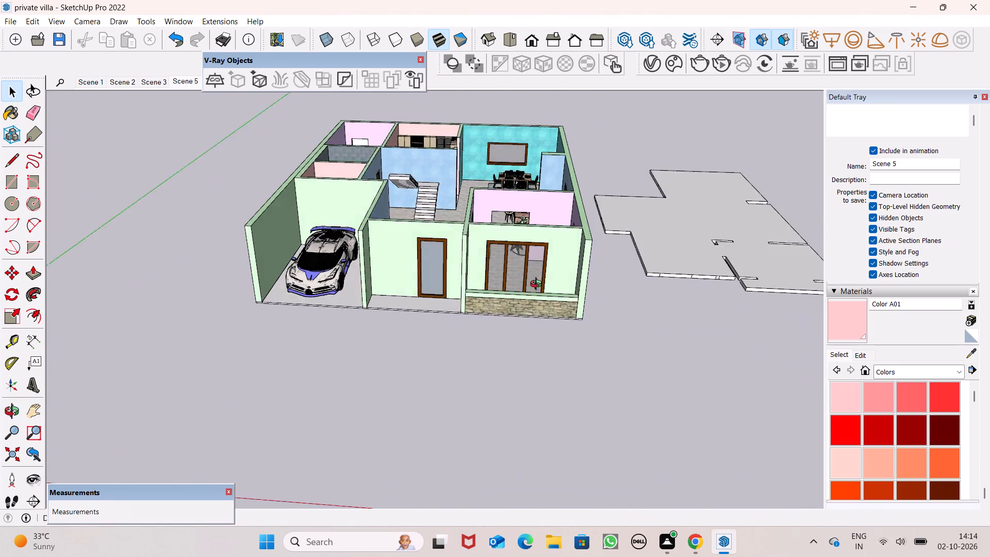
{"action": "middle_click_drag", "start_coordinate": [538, 285], "coordinate": [532, 270]}
{"action": "left_click", "coordinate": [429, 267]}
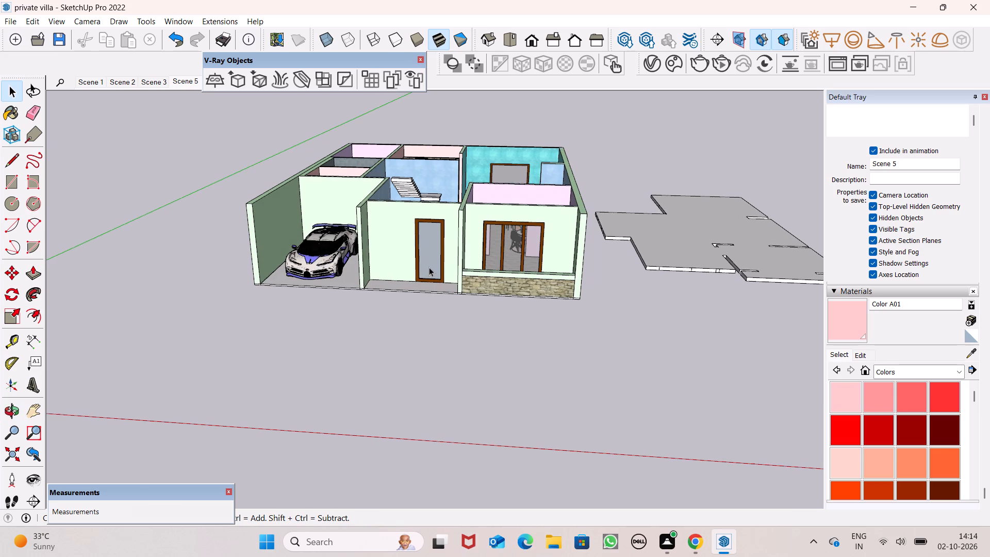
{"action": "key", "text": "m"}
{"action": "key", "text": "Return"}
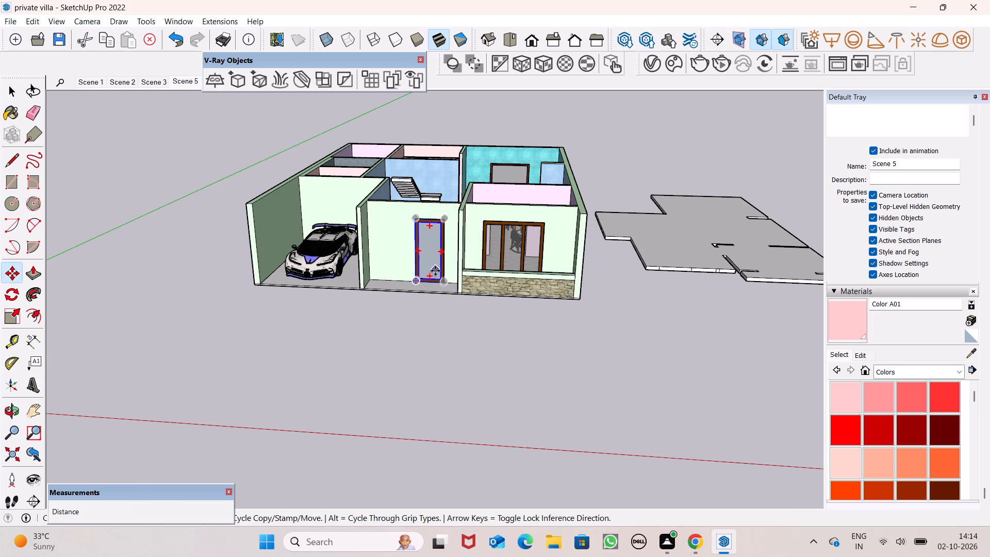
{"action": "left_click_drag", "start_coordinate": [435, 271], "coordinate": [576, 403]}
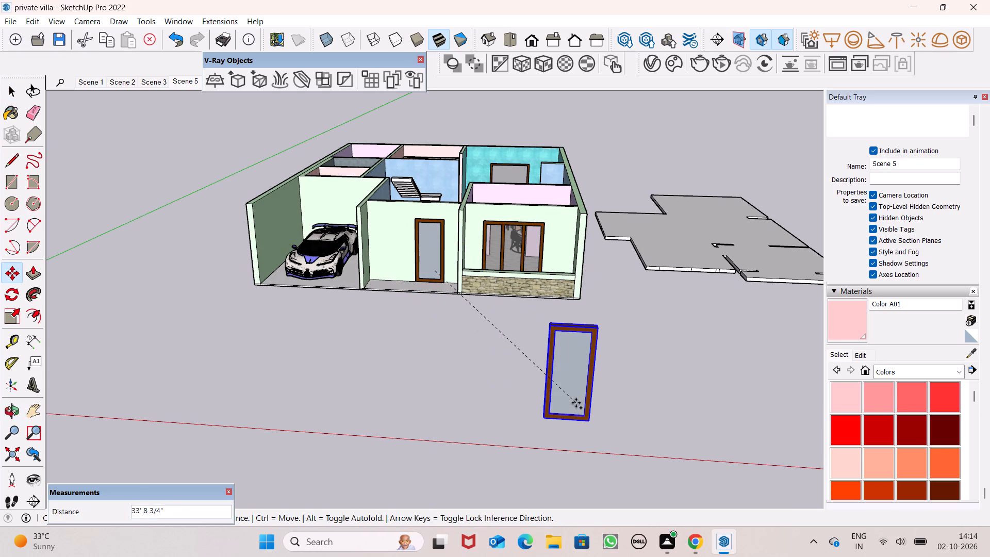
{"action": "left_click_drag", "start_coordinate": [576, 403], "coordinate": [579, 402]}
{"action": "key", "text": "space"}
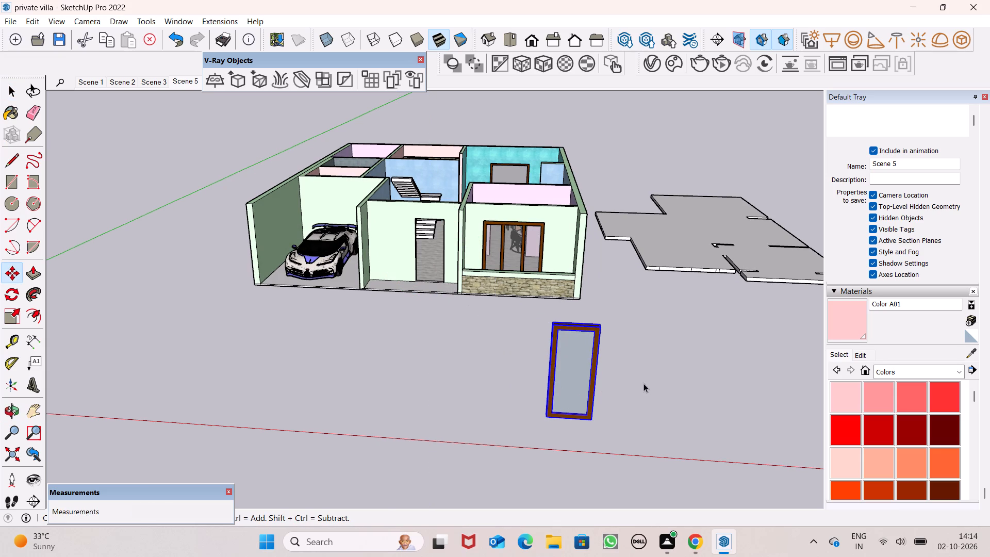
{"action": "left_click", "coordinate": [643, 383]}
Push/Pull the wall-outline strip on the underside of the detached floor slab beside the villa, extruding it downward.
{"action": "middle_click_drag", "start_coordinate": [649, 334], "coordinate": [536, 324]}
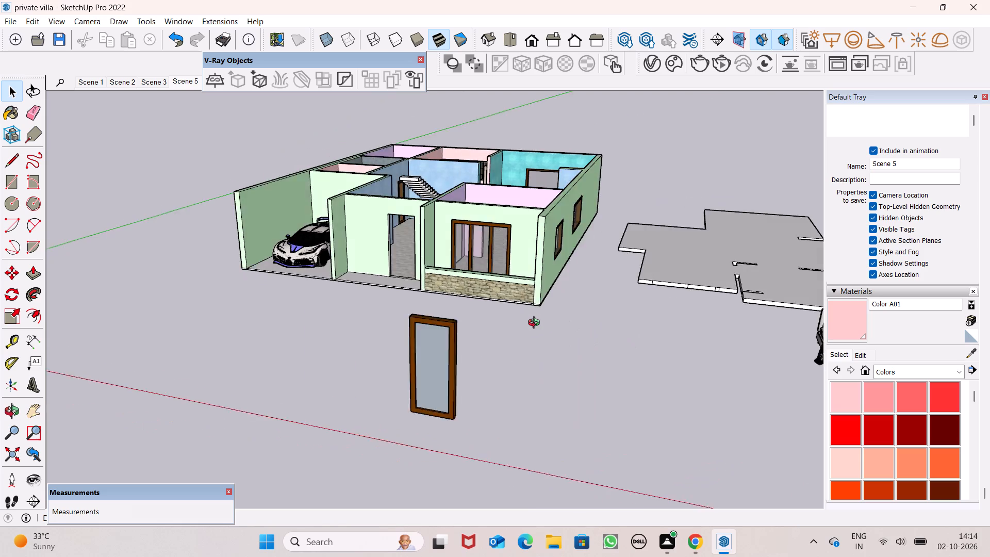
{"action": "middle_click_drag", "start_coordinate": [536, 324], "coordinate": [487, 311]}
{"action": "scroll", "coordinate": [691, 314], "scroll_direction": "up", "scroll_amount": 2}
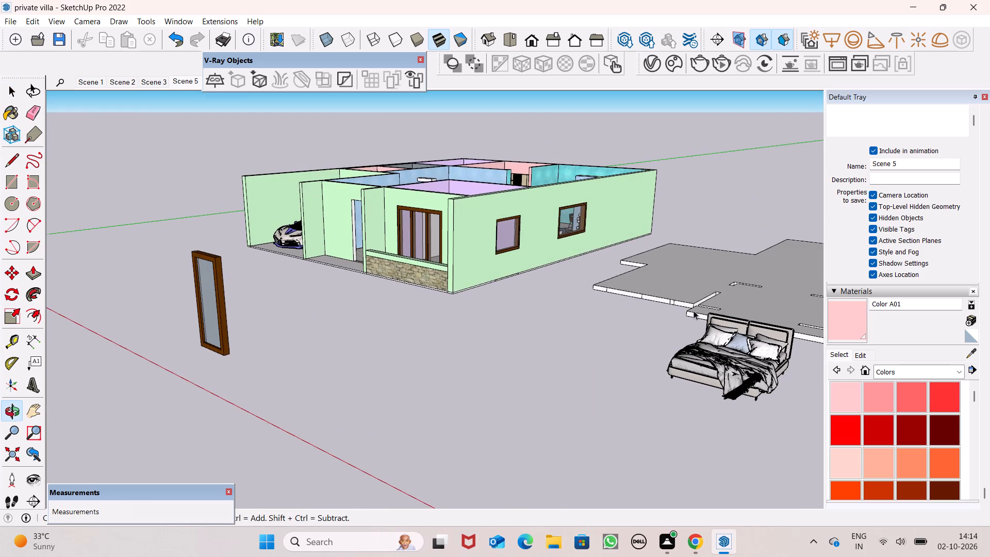
{"action": "scroll", "coordinate": [694, 310], "scroll_direction": "up", "scroll_amount": 2}
{"action": "middle_click_drag", "start_coordinate": [723, 334], "coordinate": [831, 429]}
{"action": "scroll", "coordinate": [786, 412], "scroll_direction": "up", "scroll_amount": 1}
{"action": "middle_click_drag", "start_coordinate": [784, 409], "coordinate": [775, 241]}
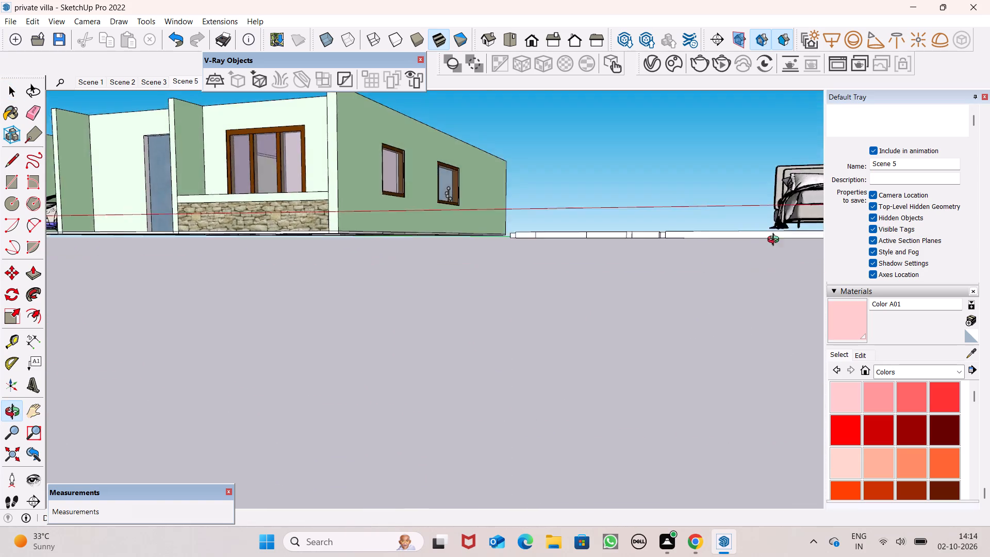
{"action": "middle_click_drag", "start_coordinate": [775, 241], "coordinate": [805, 72]}
{"action": "scroll", "coordinate": [806, 71], "scroll_direction": "up", "scroll_amount": 1}
{"action": "scroll", "coordinate": [643, 236], "scroll_direction": "up", "scroll_amount": 1}
{"action": "middle_click_drag", "start_coordinate": [643, 237], "coordinate": [684, 161]}
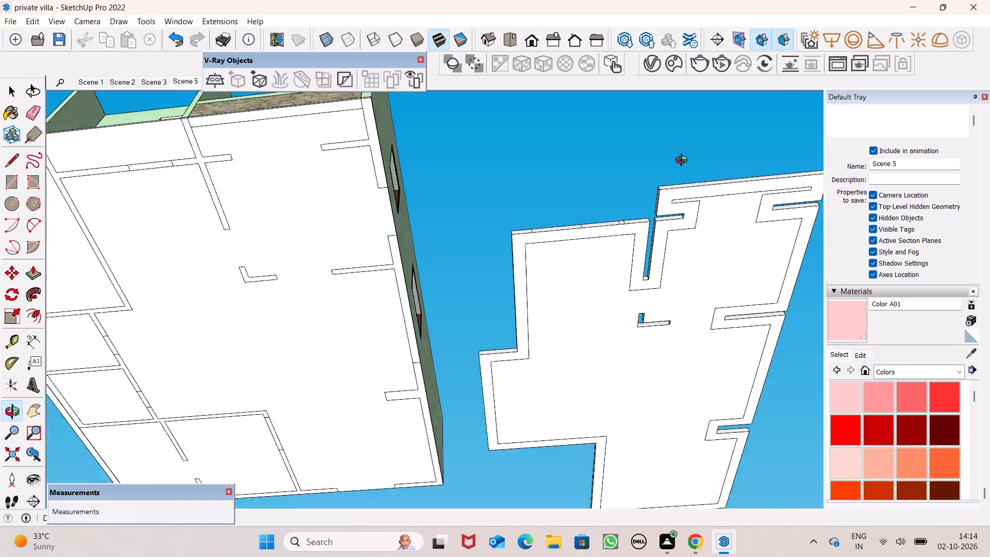
{"action": "middle_click_drag", "start_coordinate": [684, 161], "coordinate": [681, 170]}
{"action": "scroll", "coordinate": [634, 189], "scroll_direction": "down", "scroll_amount": 4}
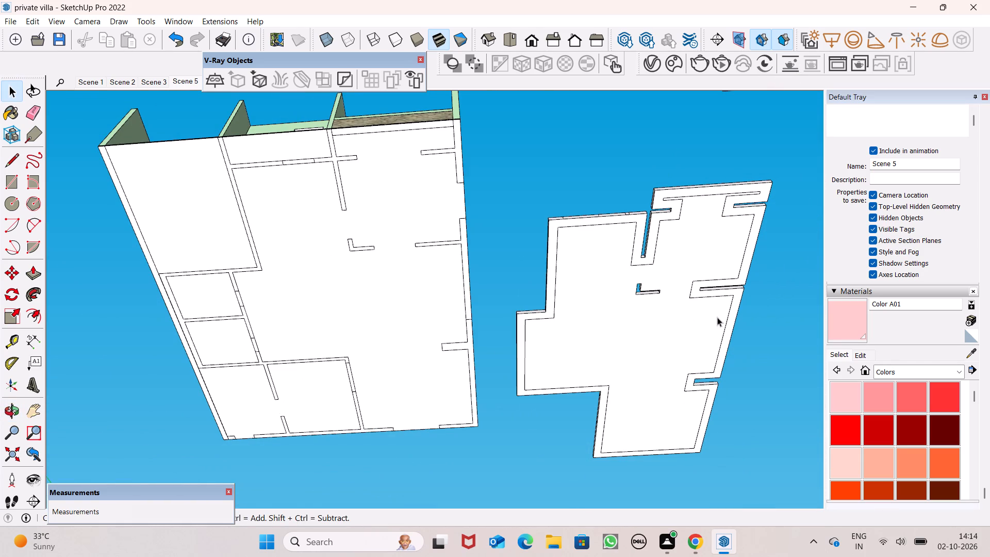
{"action": "middle_click_drag", "start_coordinate": [755, 439], "coordinate": [734, 427]}
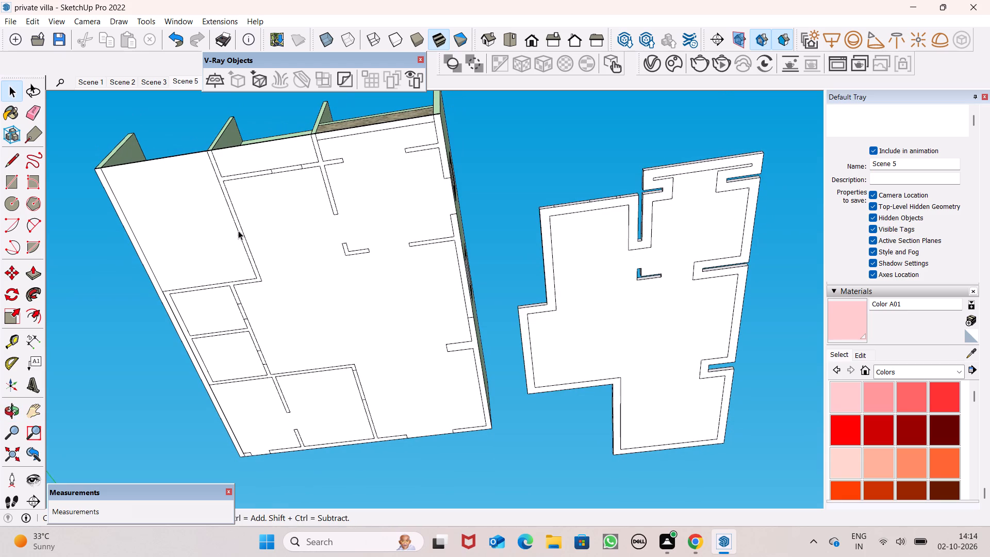
{"action": "left_click", "coordinate": [37, 278]}
{"action": "scroll", "coordinate": [465, 249], "scroll_direction": "up", "scroll_amount": 2}
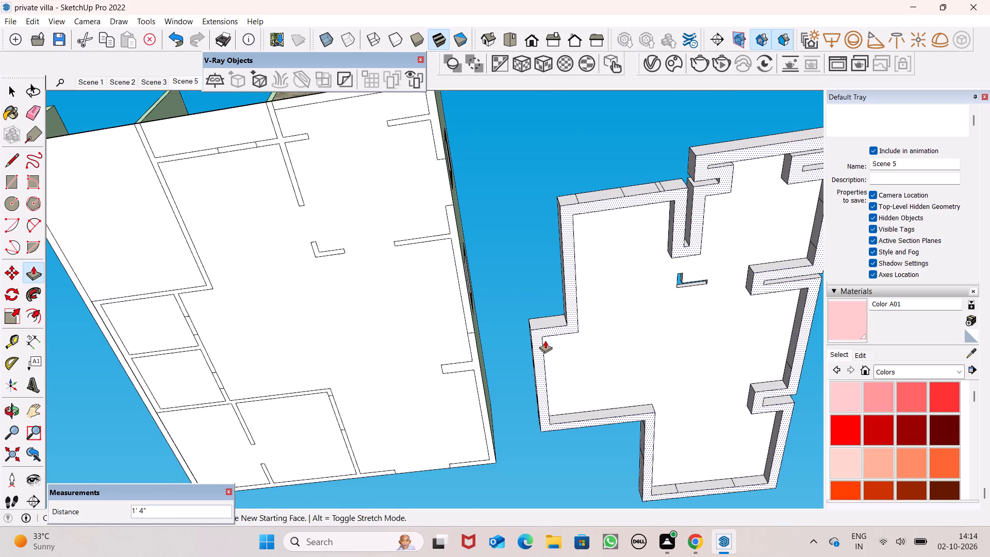
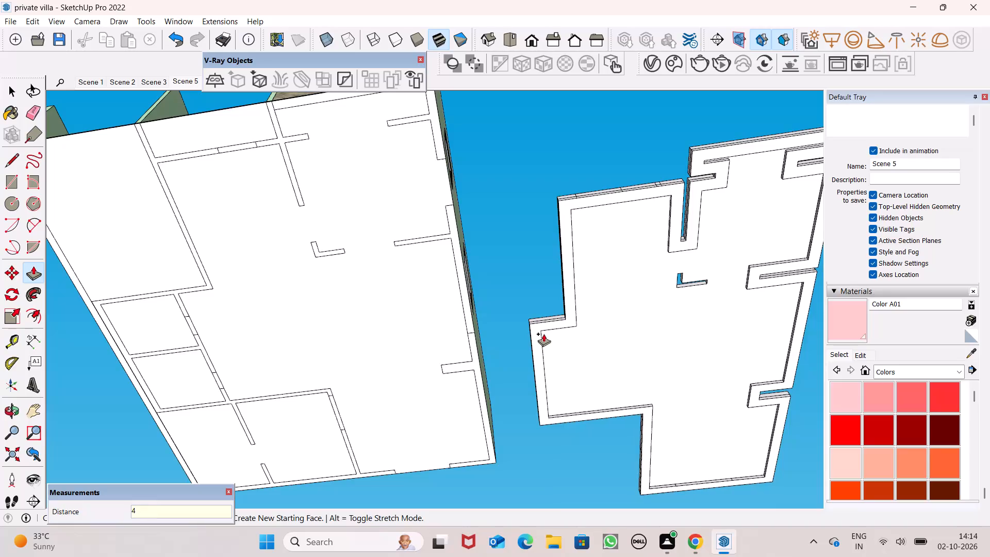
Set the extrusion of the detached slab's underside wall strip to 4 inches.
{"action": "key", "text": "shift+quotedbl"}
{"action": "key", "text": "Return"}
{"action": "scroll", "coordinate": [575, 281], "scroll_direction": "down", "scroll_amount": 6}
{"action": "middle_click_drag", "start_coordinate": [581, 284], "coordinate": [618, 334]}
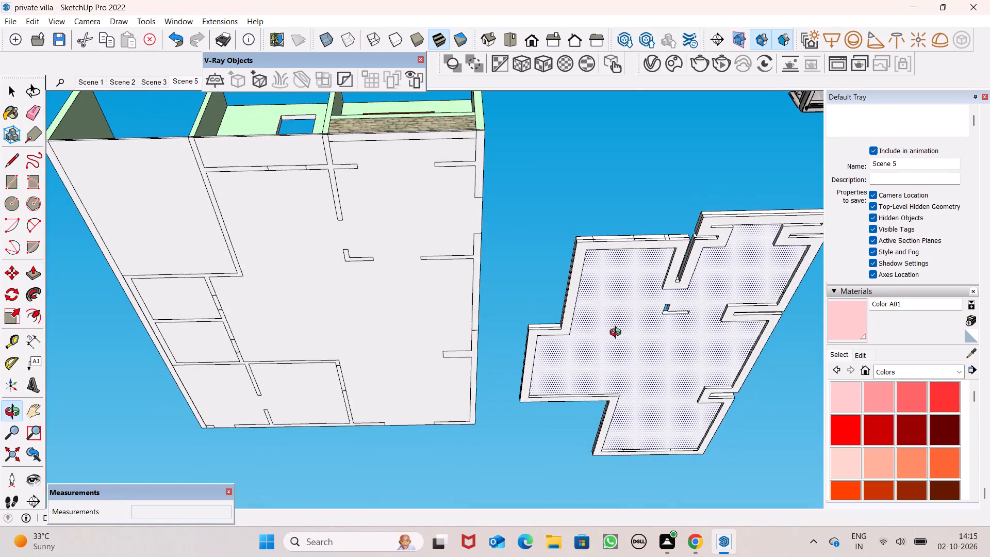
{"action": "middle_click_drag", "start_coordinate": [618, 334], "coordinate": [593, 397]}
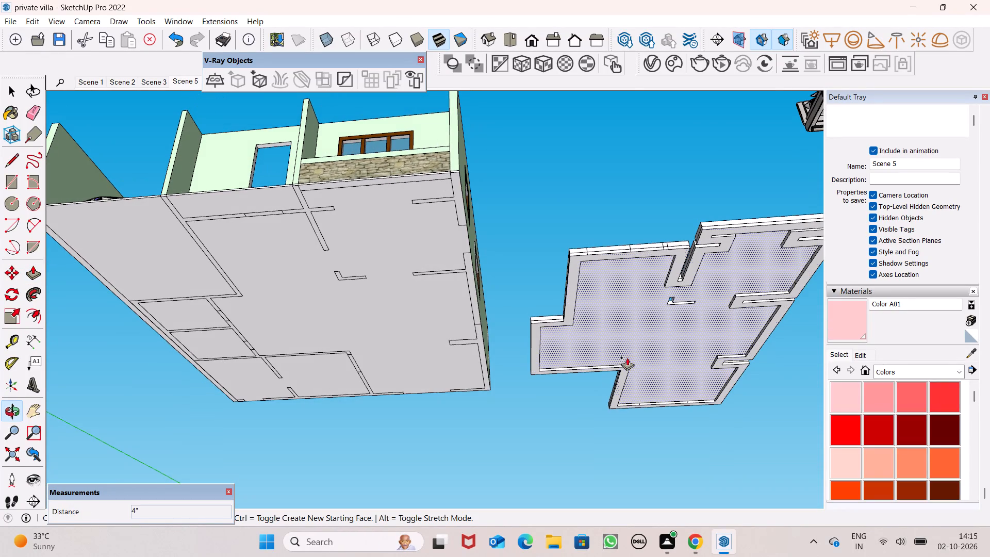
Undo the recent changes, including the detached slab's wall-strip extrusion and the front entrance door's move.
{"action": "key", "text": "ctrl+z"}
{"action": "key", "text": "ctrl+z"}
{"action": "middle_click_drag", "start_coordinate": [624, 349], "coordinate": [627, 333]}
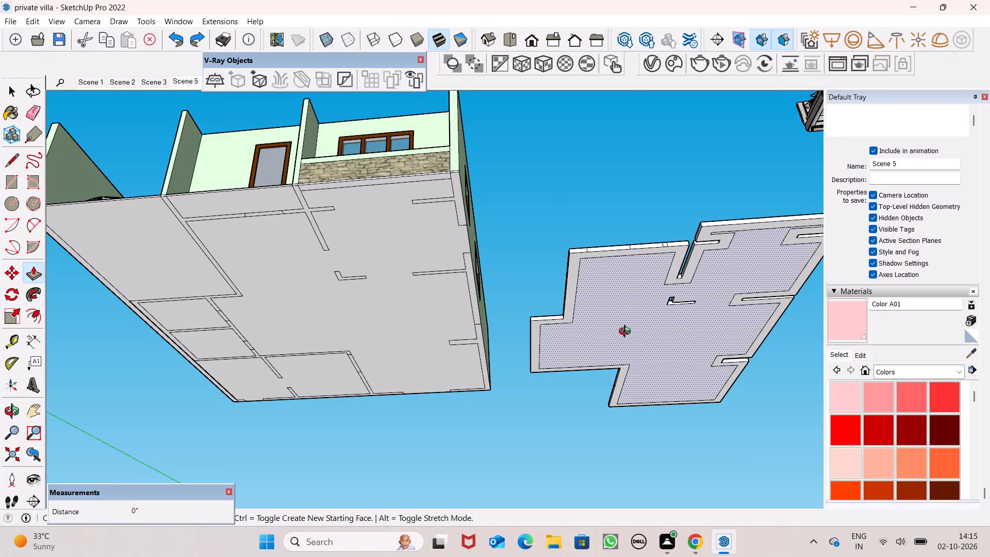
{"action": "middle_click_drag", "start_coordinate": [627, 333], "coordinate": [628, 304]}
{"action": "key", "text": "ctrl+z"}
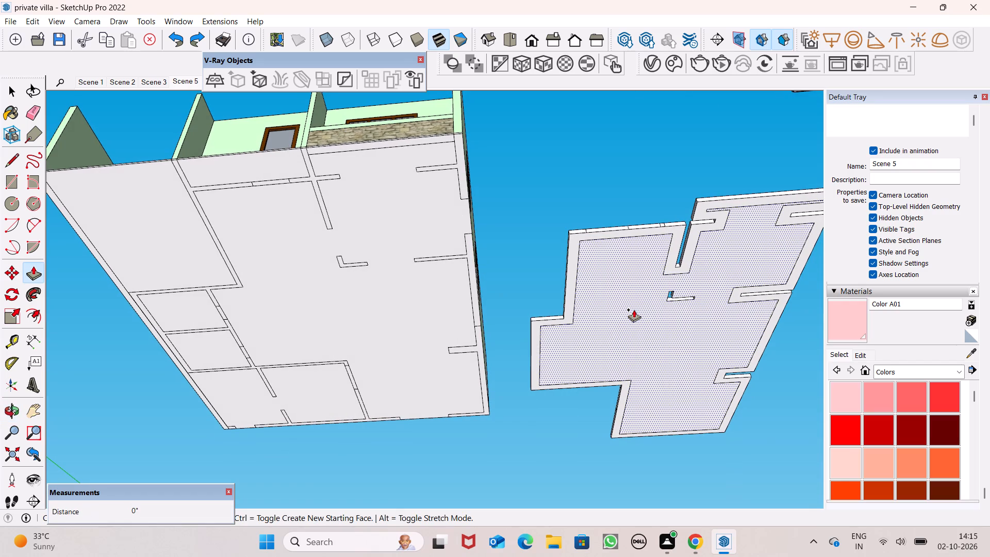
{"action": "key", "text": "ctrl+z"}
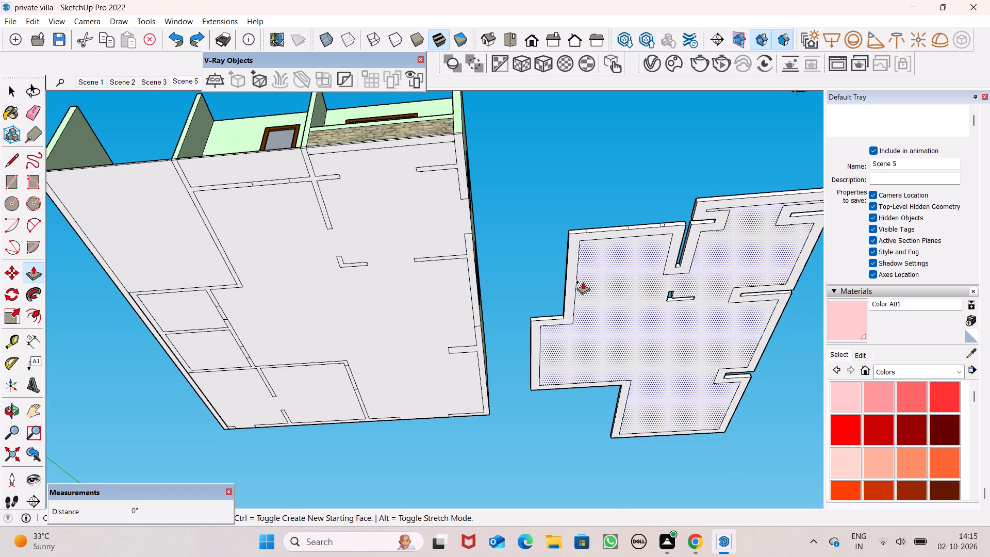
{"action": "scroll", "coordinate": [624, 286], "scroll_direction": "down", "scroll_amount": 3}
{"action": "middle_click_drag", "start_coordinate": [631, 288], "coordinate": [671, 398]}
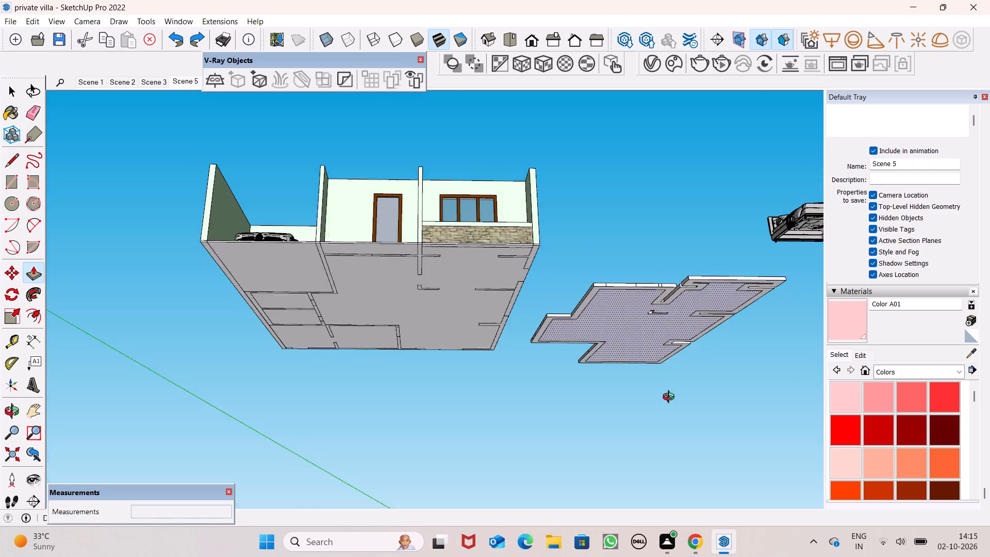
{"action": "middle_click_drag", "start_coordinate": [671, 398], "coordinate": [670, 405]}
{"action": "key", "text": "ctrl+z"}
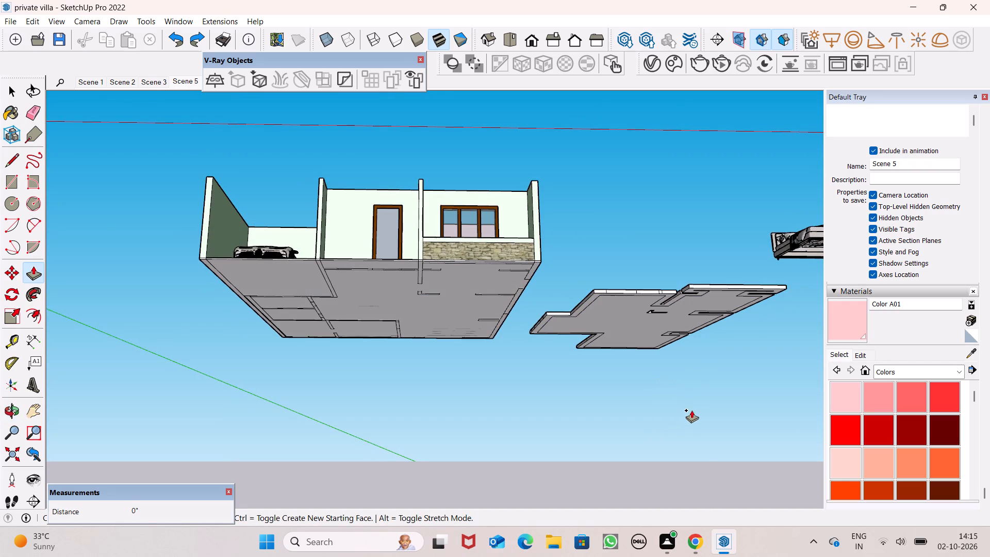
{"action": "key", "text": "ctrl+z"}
Move the glazed front entrance door out of its wall opening, placing it in front of the villa near the stone-faced low wall.
{"action": "middle_click_drag", "start_coordinate": [689, 316], "coordinate": [729, 483]}
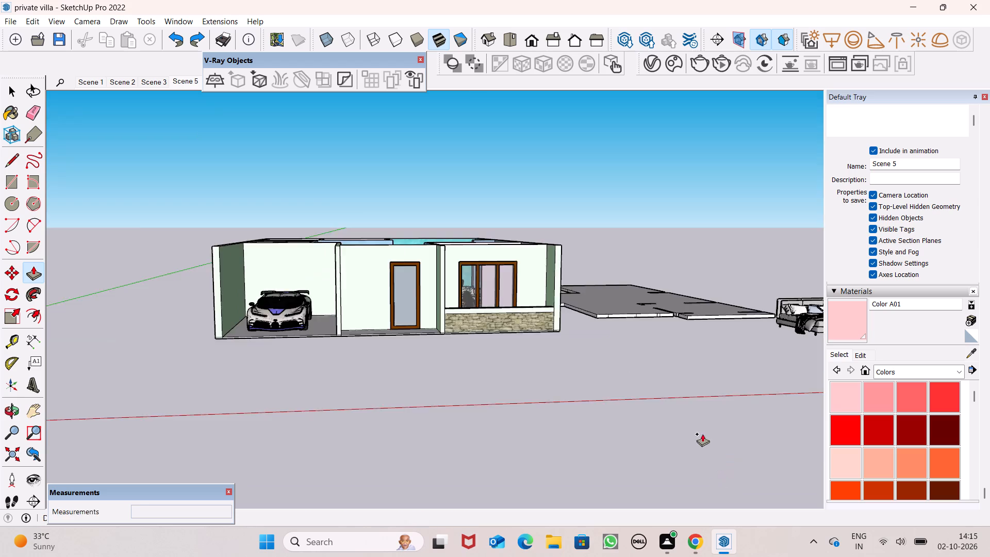
{"action": "middle_click_drag", "start_coordinate": [583, 250], "coordinate": [335, 290]}
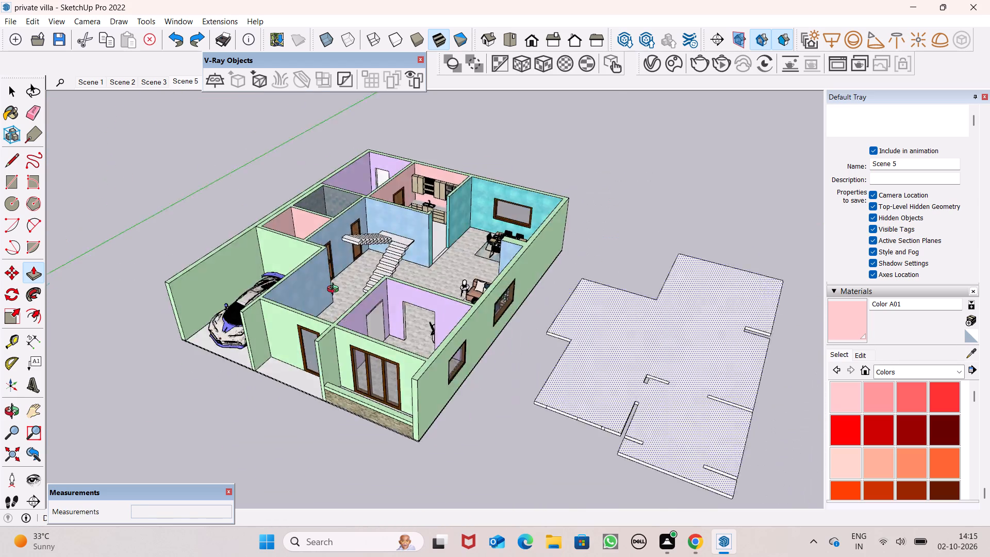
{"action": "middle_click_drag", "start_coordinate": [335, 290], "coordinate": [127, 274]}
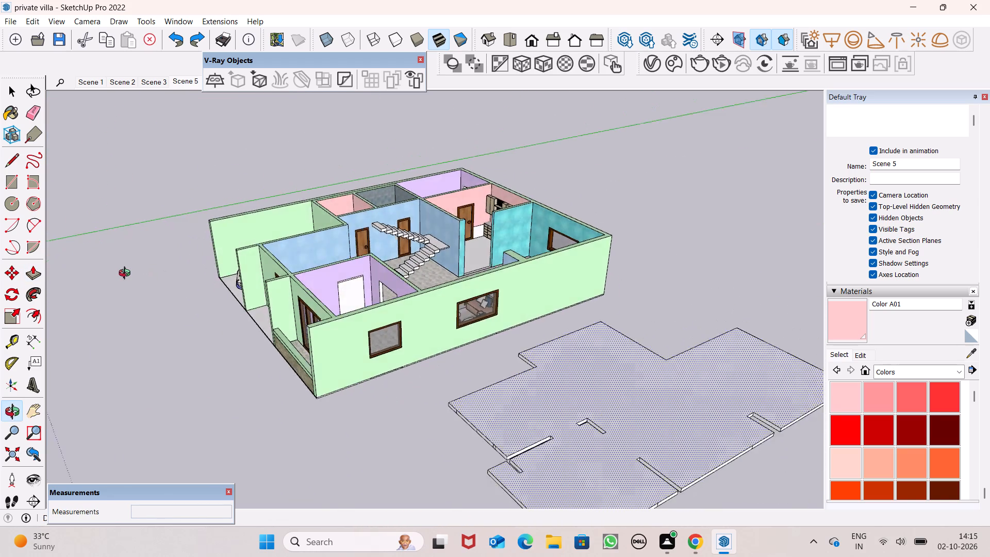
{"action": "middle_click_drag", "start_coordinate": [127, 274], "coordinate": [688, 393]}
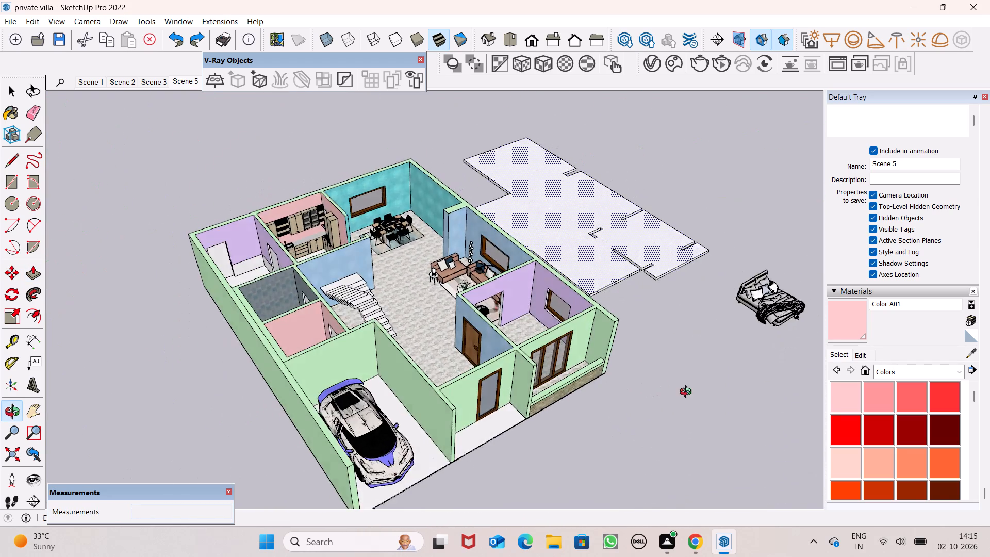
{"action": "middle_click_drag", "start_coordinate": [688, 393], "coordinate": [600, 342]}
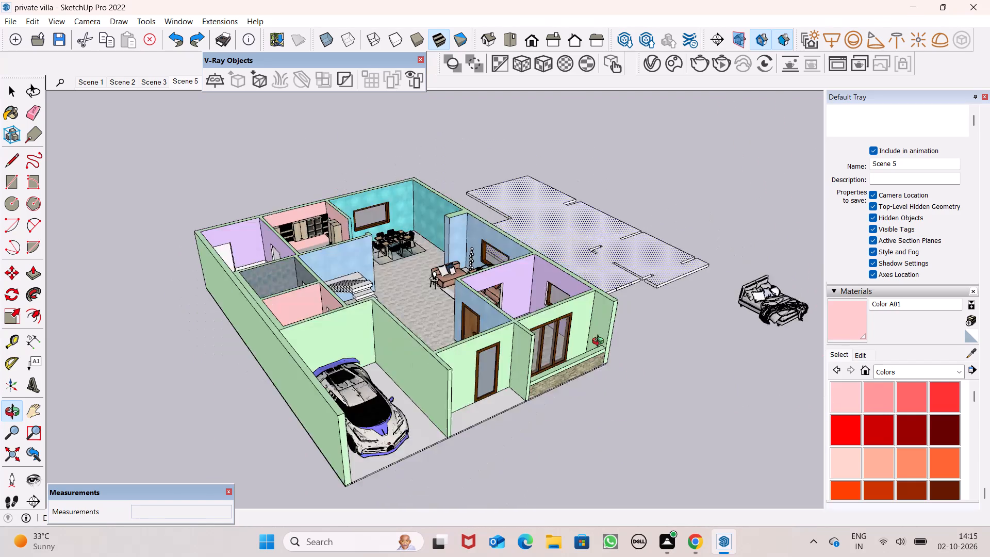
{"action": "middle_click_drag", "start_coordinate": [600, 342], "coordinate": [519, 289]}
{"action": "key", "text": "space"}
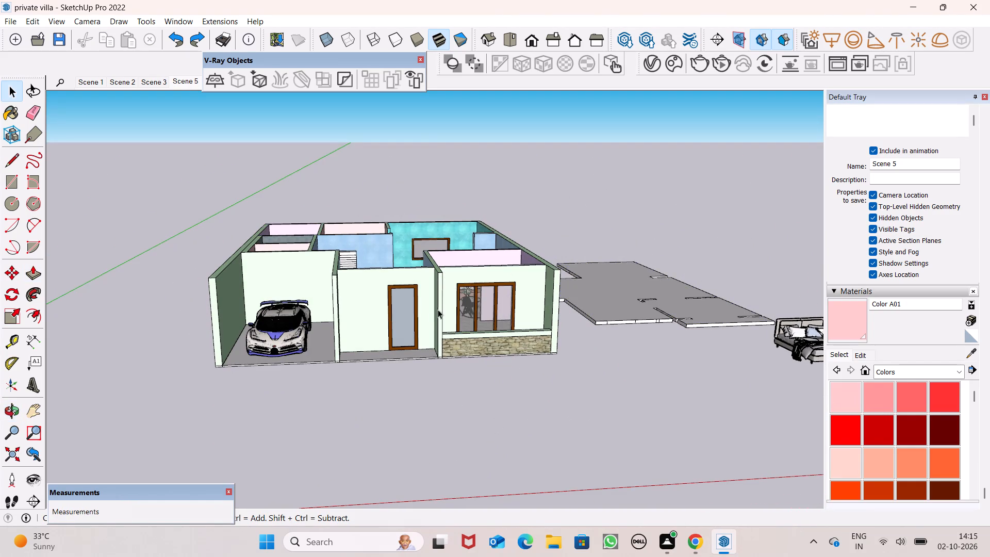
{"action": "left_click", "coordinate": [394, 322]}
{"action": "key", "text": "m"}
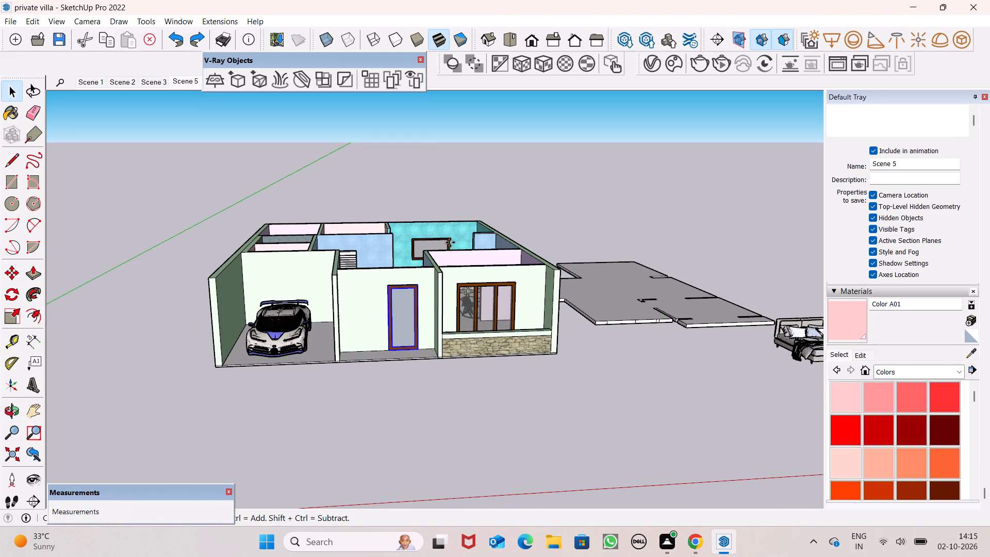
{"action": "key", "text": "Return"}
{"action": "left_click_drag", "start_coordinate": [398, 324], "coordinate": [493, 437]}
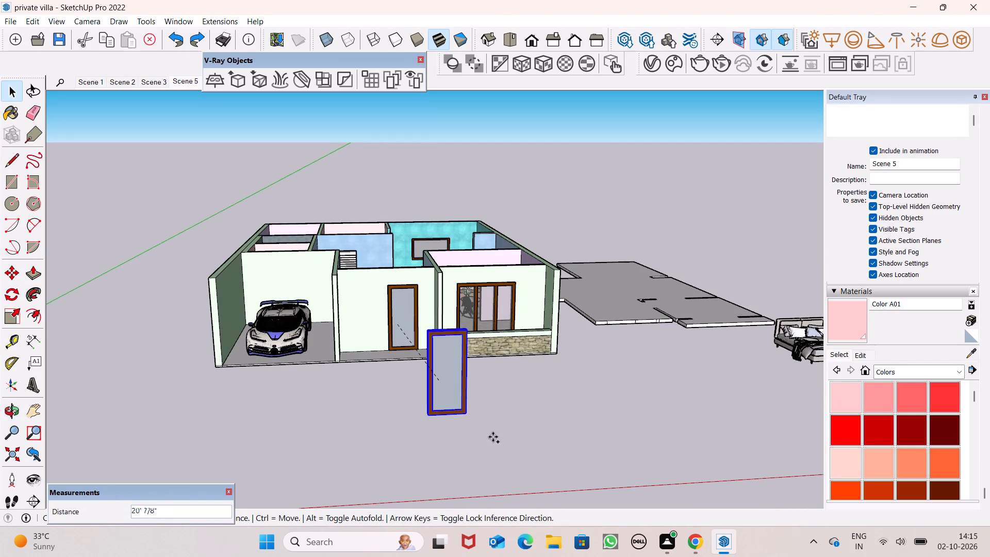
{"action": "left_click_drag", "start_coordinate": [493, 437], "coordinate": [543, 415]}
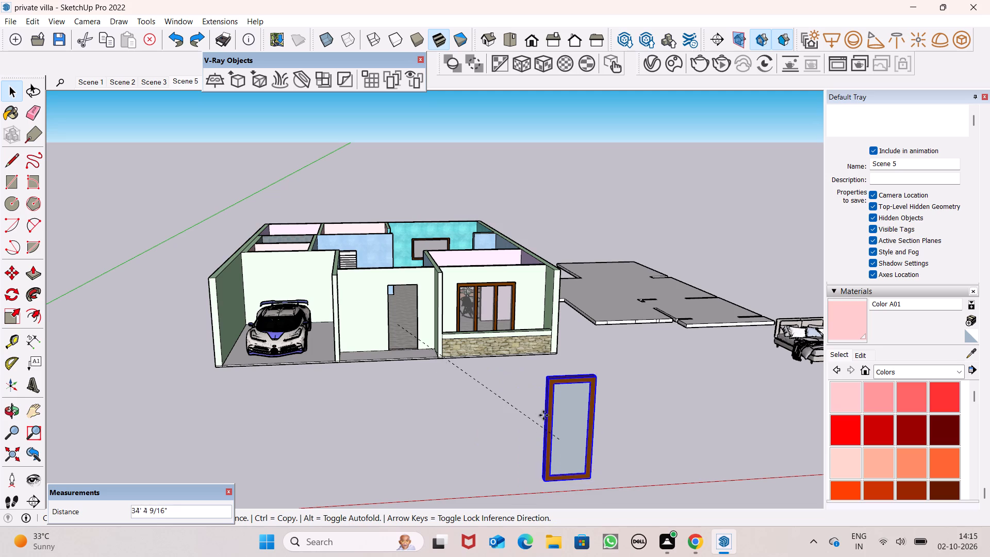
{"action": "left_click_drag", "start_coordinate": [543, 415], "coordinate": [532, 398]}
{"action": "key", "text": "space"}
{"action": "left_click", "coordinate": [626, 419]}
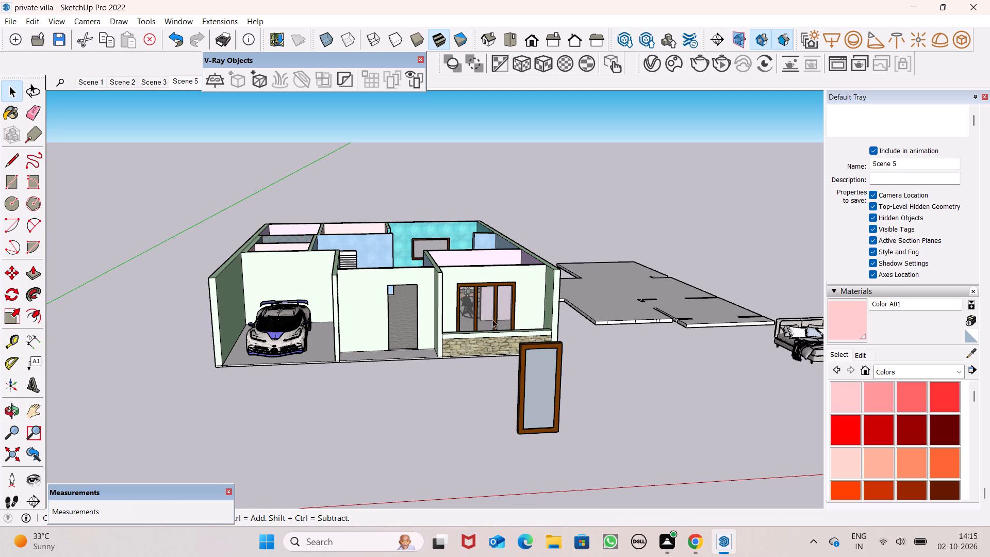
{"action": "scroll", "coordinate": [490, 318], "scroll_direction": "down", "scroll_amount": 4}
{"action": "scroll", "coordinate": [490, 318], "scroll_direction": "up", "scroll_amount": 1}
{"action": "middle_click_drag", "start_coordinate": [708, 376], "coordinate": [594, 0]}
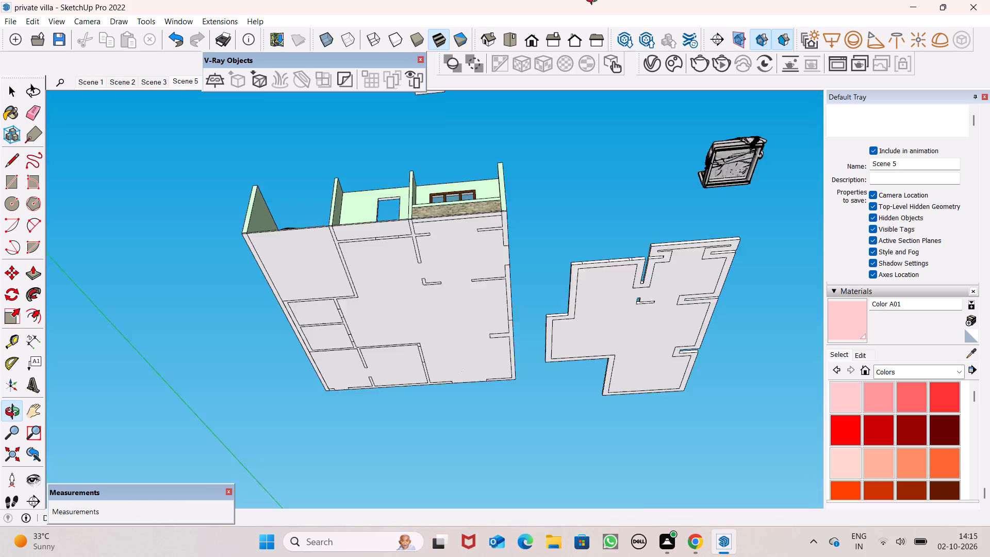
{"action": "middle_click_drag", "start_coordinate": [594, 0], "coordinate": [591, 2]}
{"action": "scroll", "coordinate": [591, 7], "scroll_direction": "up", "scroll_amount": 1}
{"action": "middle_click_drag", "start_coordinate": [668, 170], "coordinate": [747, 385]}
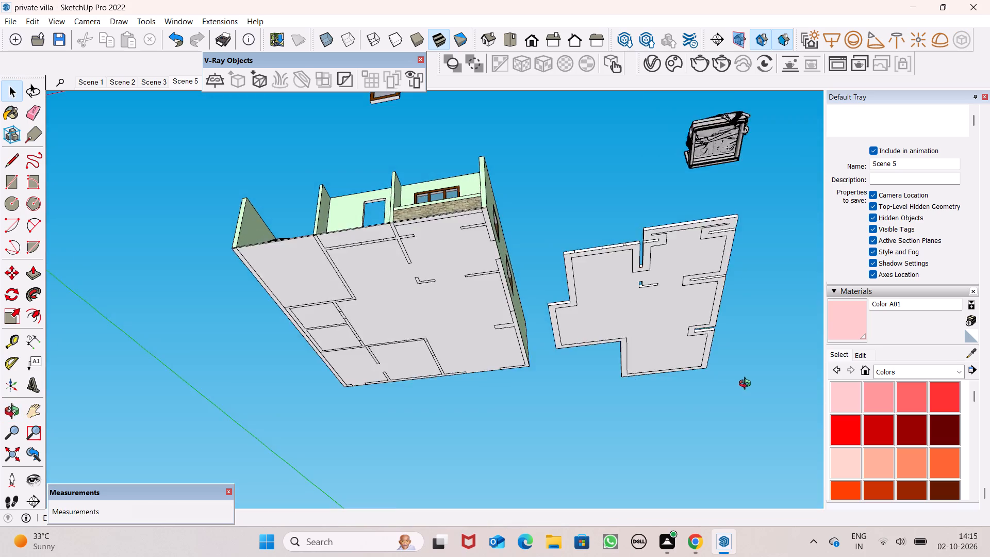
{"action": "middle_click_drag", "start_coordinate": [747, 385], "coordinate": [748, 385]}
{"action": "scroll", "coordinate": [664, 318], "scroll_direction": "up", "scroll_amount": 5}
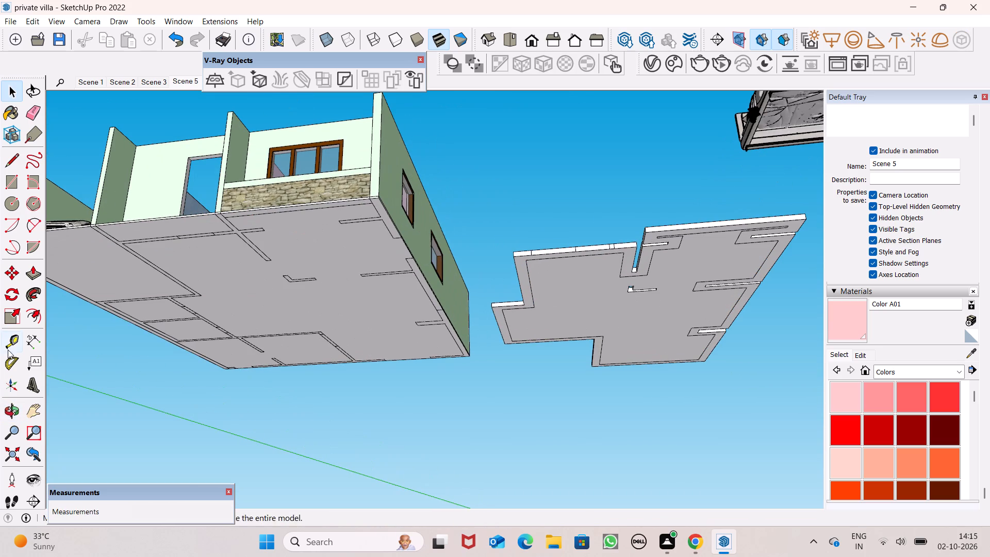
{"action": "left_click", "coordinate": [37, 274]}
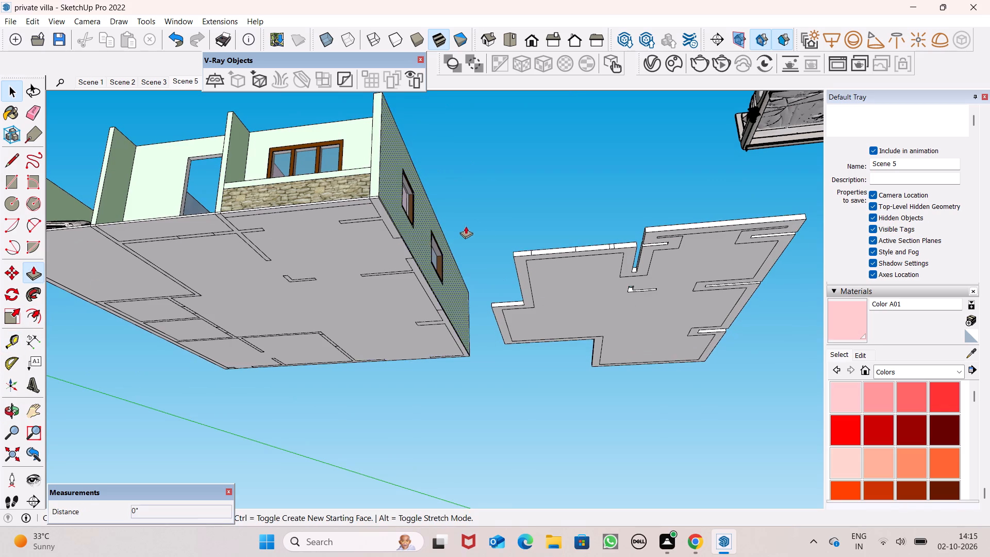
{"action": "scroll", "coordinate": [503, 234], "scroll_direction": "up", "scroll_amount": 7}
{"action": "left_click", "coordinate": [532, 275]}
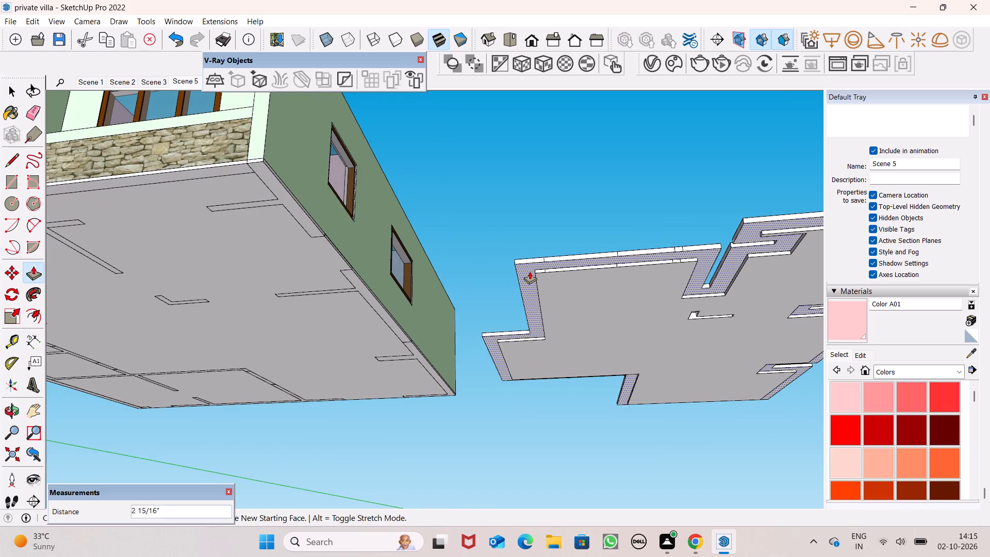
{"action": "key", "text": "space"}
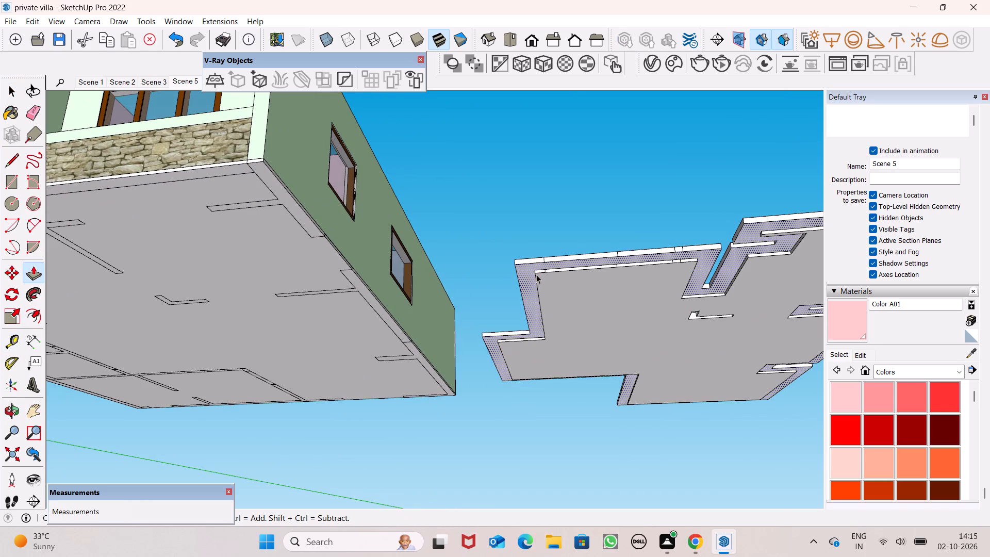
Push/Pull the top face of the detached floor slab downward about 5 3/16 inches.
{"action": "scroll", "coordinate": [535, 258], "scroll_direction": "down", "scroll_amount": 2}
{"action": "middle_click_drag", "start_coordinate": [574, 299], "coordinate": [571, 247]}
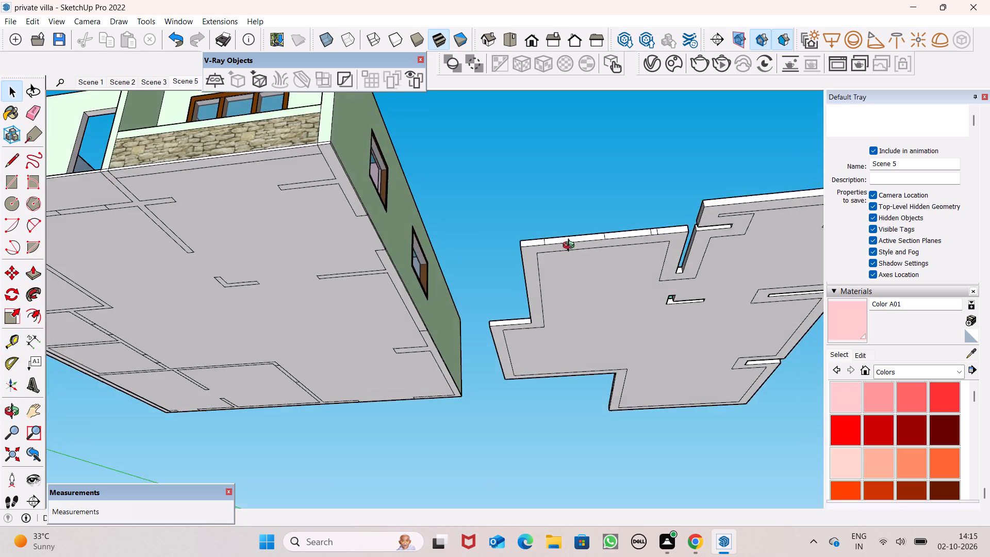
{"action": "middle_click_drag", "start_coordinate": [571, 247], "coordinate": [559, 191]}
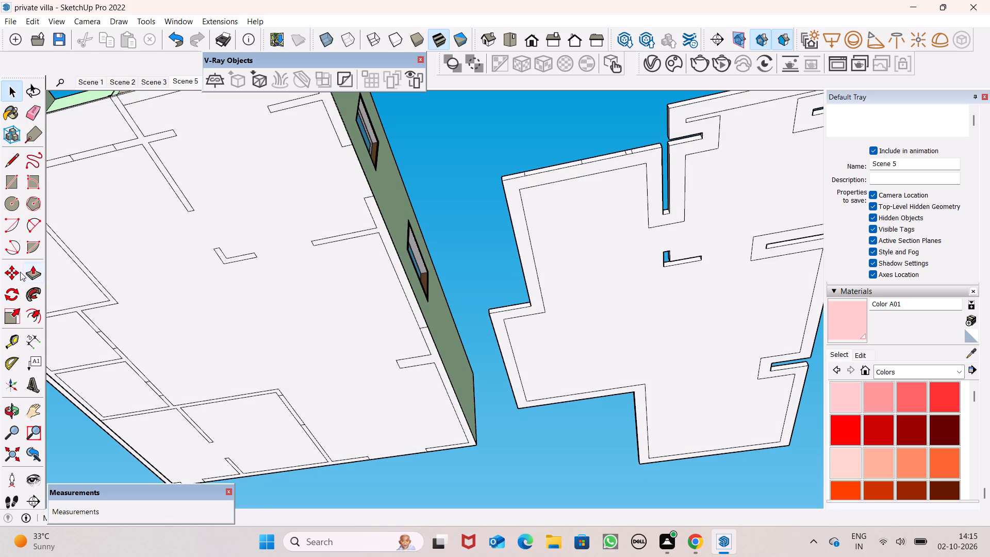
{"action": "scroll", "coordinate": [736, 364], "scroll_direction": "down", "scroll_amount": 5}
{"action": "scroll", "coordinate": [712, 350], "scroll_direction": "up", "scroll_amount": 1}
{"action": "middle_click_drag", "start_coordinate": [714, 351], "coordinate": [826, 556]}
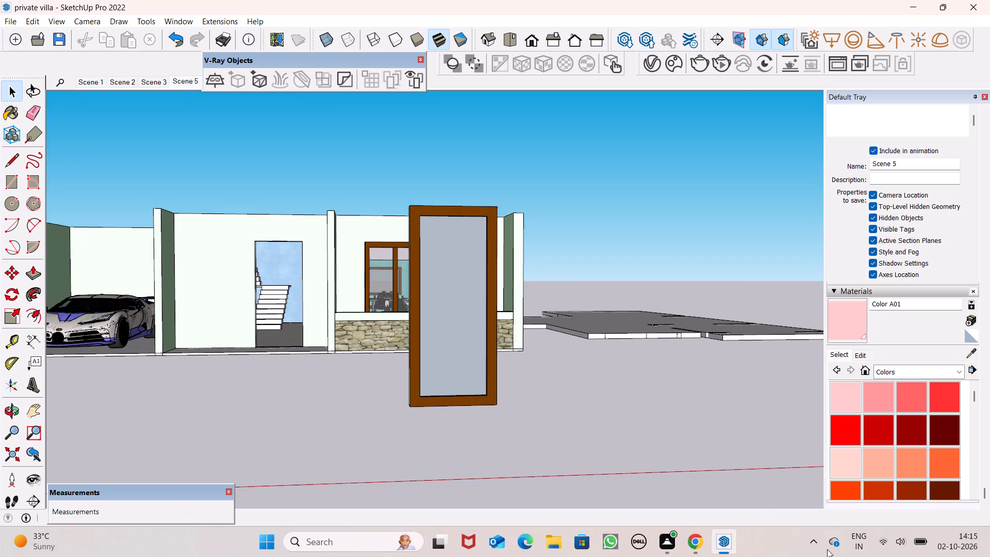
{"action": "middle_click_drag", "start_coordinate": [745, 446], "coordinate": [744, 548]}
{"action": "scroll", "coordinate": [611, 268], "scroll_direction": "up", "scroll_amount": 6}
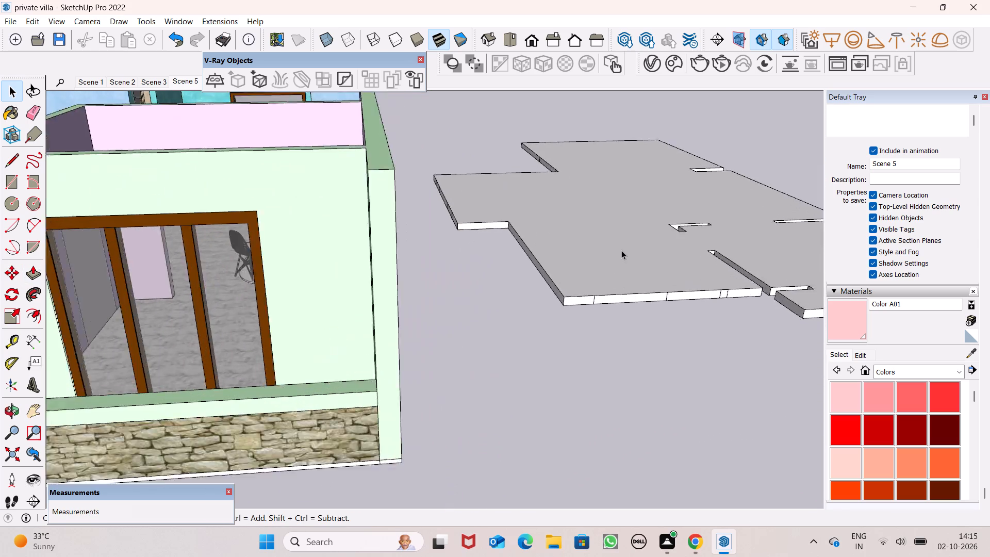
{"action": "scroll", "coordinate": [621, 250], "scroll_direction": "up", "scroll_amount": 2}
{"action": "left_click", "coordinate": [38, 278]}
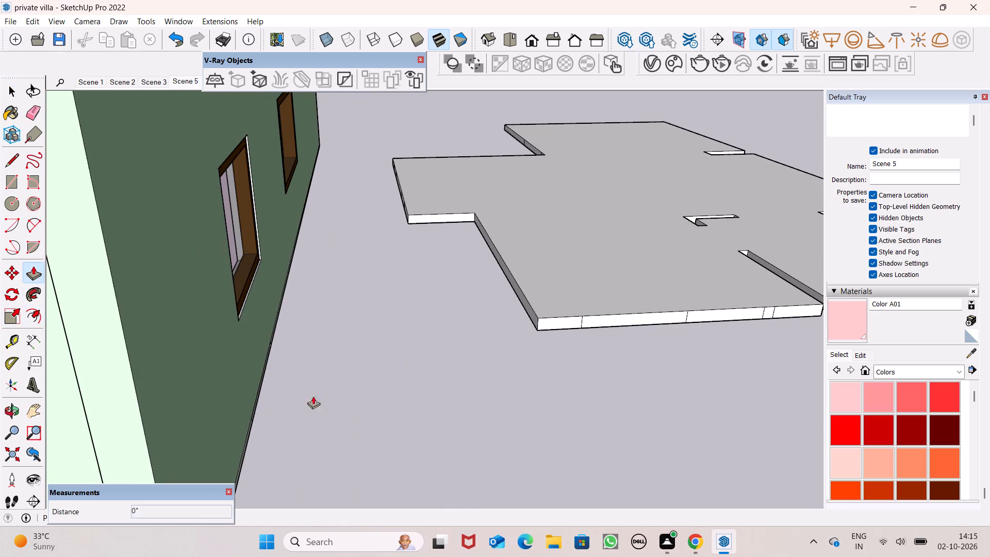
{"action": "left_click_drag", "start_coordinate": [565, 299], "coordinate": [566, 310]}
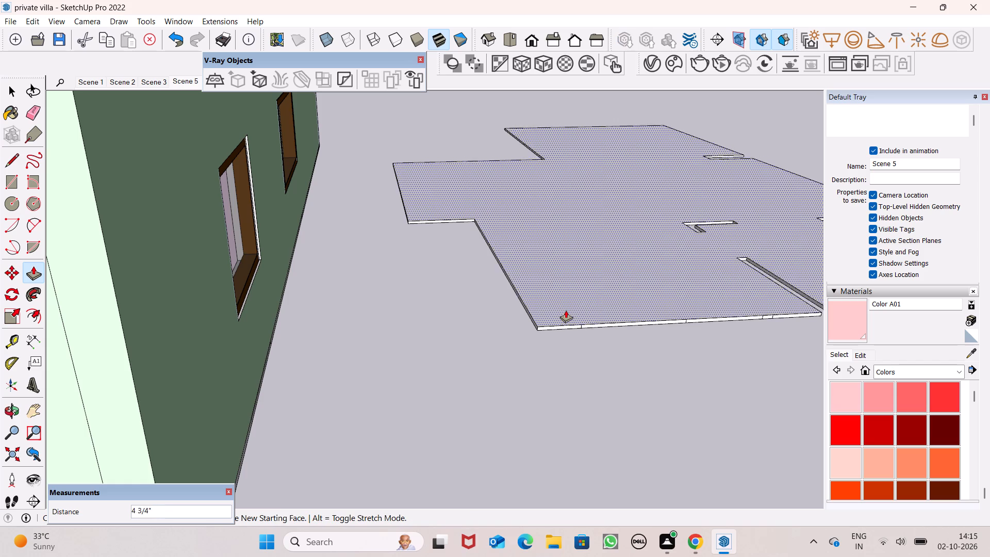
{"action": "left_click_drag", "start_coordinate": [566, 310], "coordinate": [568, 309]}
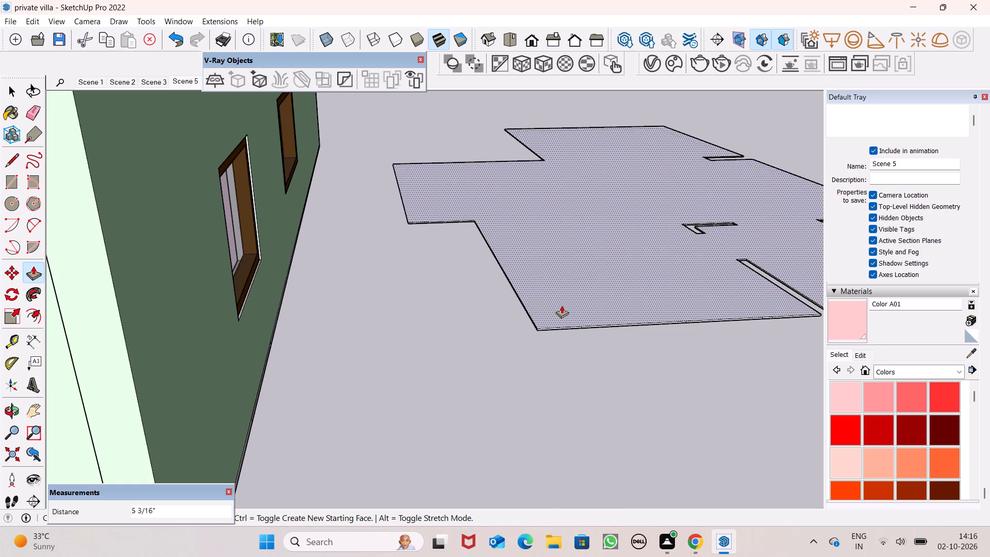
Push/Pull the wall-outline strip on the underside of the detached floor slab downward by 6 inches.
{"action": "scroll", "coordinate": [562, 305], "scroll_direction": "down", "scroll_amount": 5}
{"action": "middle_click_drag", "start_coordinate": [585, 351], "coordinate": [575, 99]}
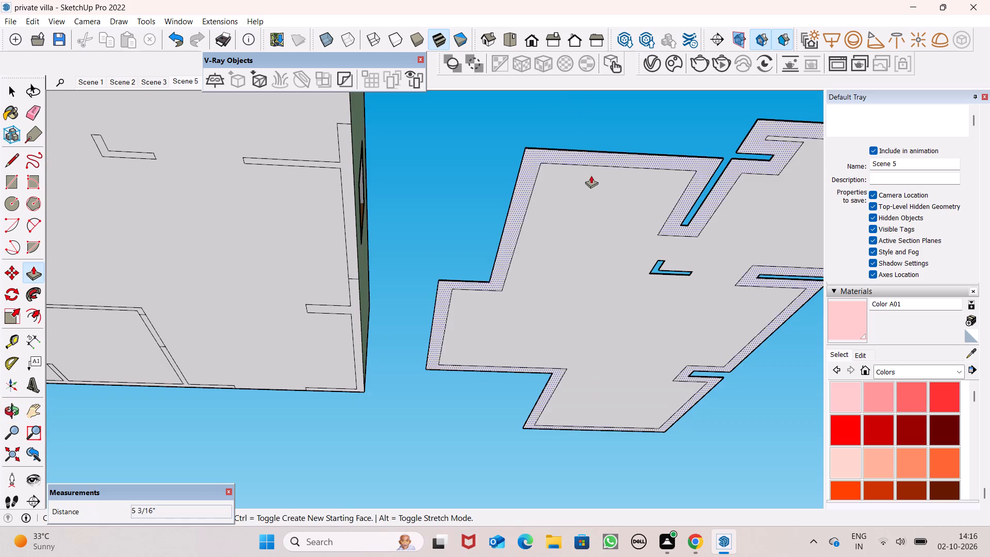
{"action": "left_click_drag", "start_coordinate": [591, 154], "coordinate": [594, 164]}
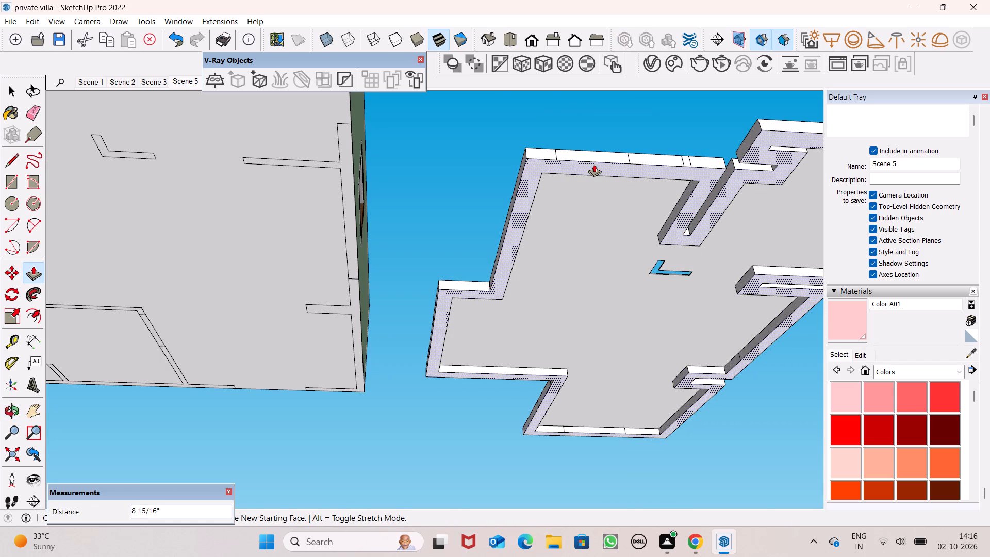
{"action": "left_click_drag", "start_coordinate": [594, 164], "coordinate": [594, 163]}
{"action": "type", "text": "6\""}
{"action": "key", "text": "Return"}
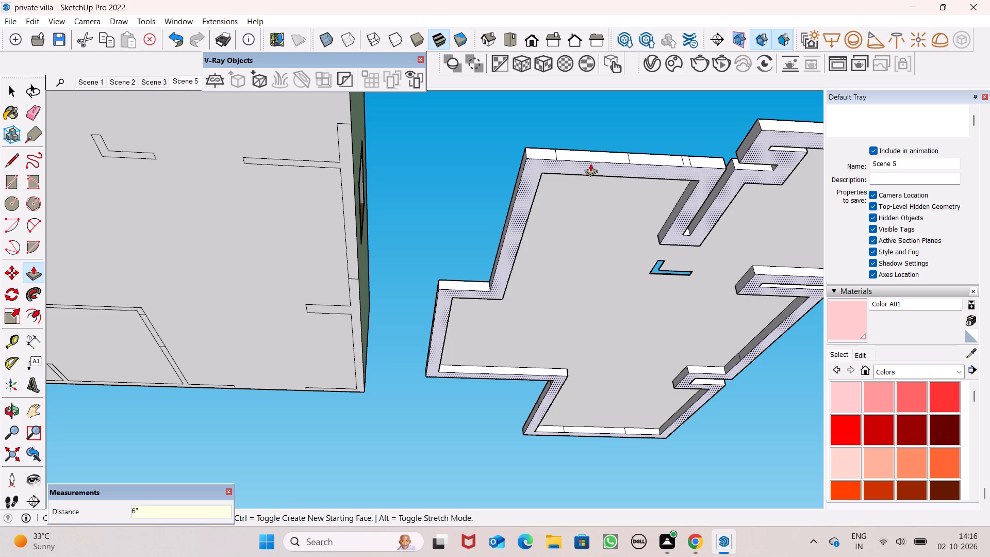
{"action": "scroll", "coordinate": [570, 153], "scroll_direction": "down", "scroll_amount": 5}
{"action": "scroll", "coordinate": [515, 159], "scroll_direction": "down", "scroll_amount": 6}
{"action": "scroll", "coordinate": [613, 263], "scroll_direction": "up", "scroll_amount": 1}
{"action": "middle_click_drag", "start_coordinate": [609, 263], "coordinate": [563, 120]}
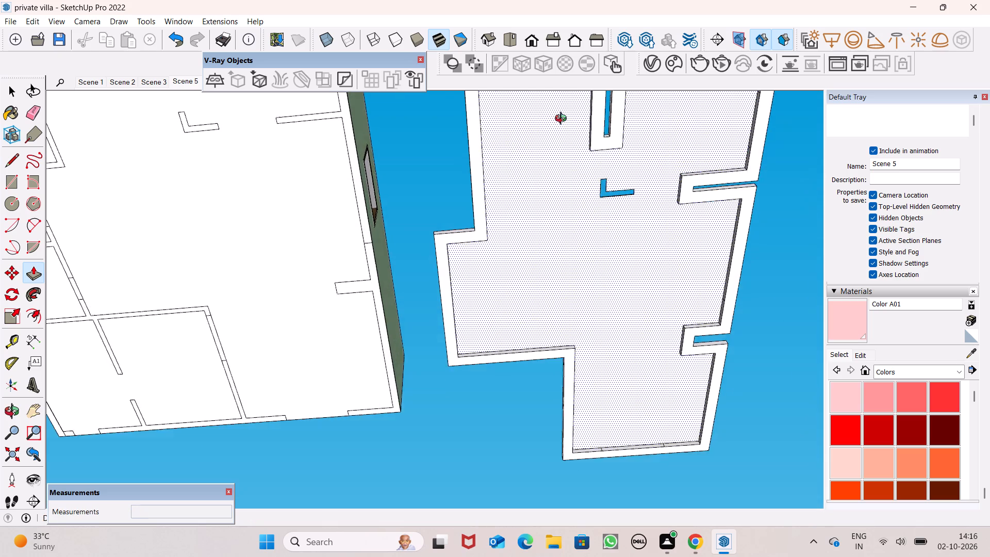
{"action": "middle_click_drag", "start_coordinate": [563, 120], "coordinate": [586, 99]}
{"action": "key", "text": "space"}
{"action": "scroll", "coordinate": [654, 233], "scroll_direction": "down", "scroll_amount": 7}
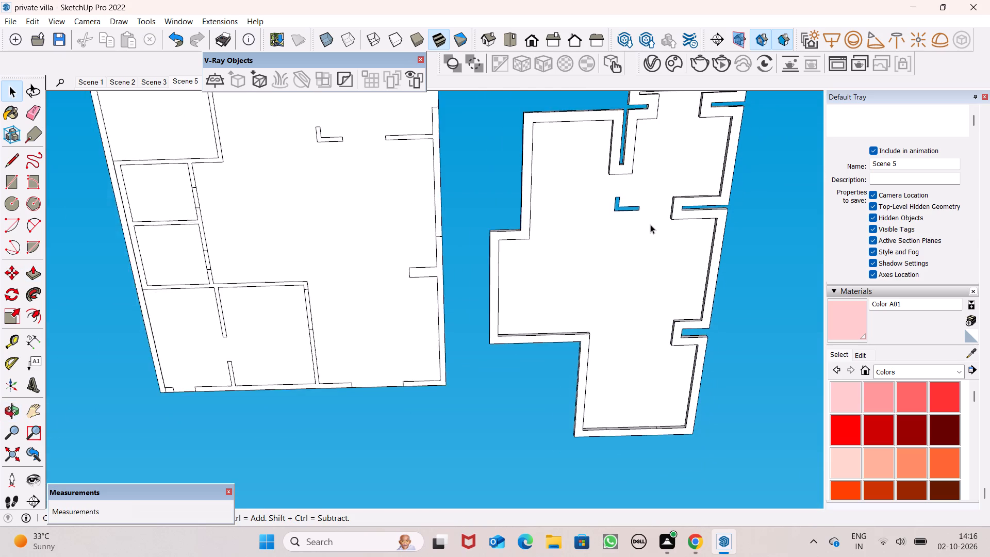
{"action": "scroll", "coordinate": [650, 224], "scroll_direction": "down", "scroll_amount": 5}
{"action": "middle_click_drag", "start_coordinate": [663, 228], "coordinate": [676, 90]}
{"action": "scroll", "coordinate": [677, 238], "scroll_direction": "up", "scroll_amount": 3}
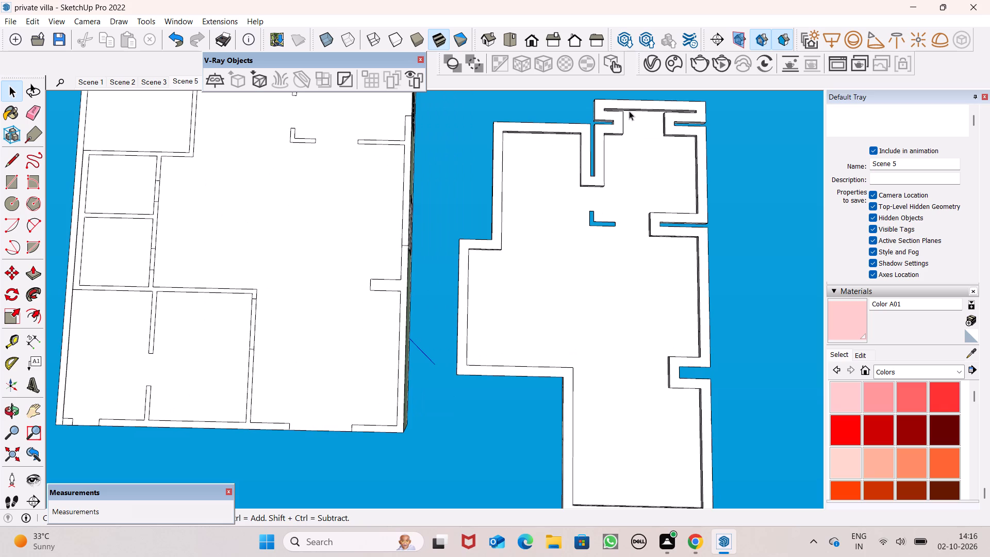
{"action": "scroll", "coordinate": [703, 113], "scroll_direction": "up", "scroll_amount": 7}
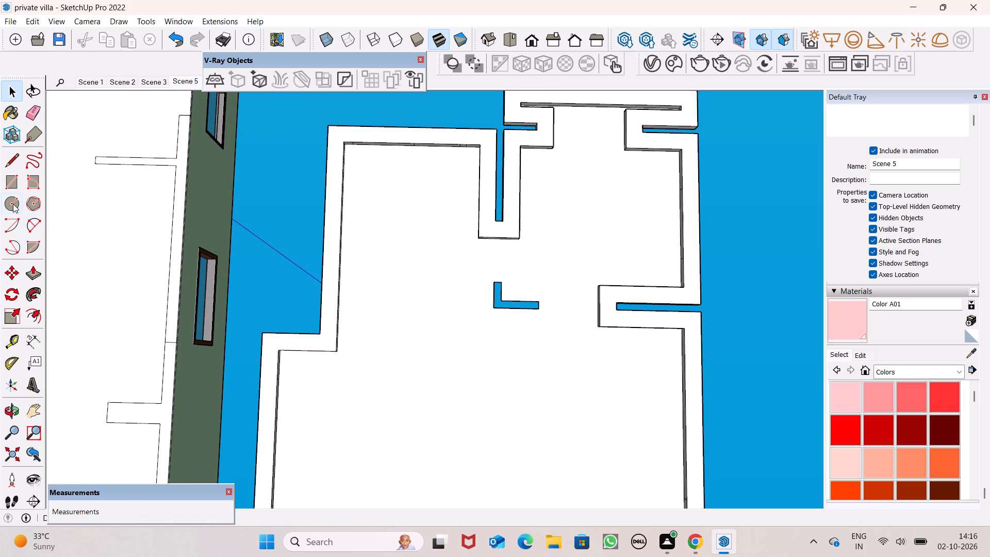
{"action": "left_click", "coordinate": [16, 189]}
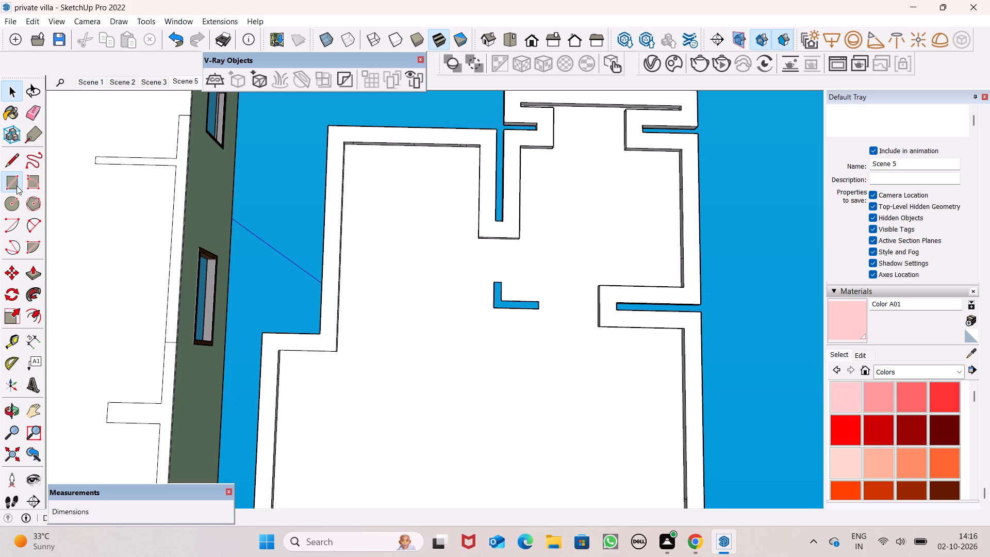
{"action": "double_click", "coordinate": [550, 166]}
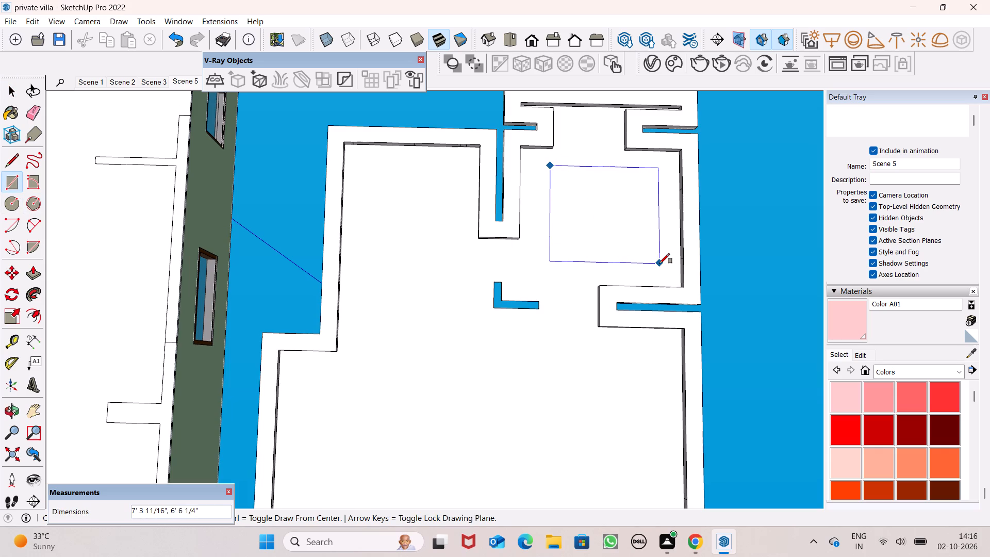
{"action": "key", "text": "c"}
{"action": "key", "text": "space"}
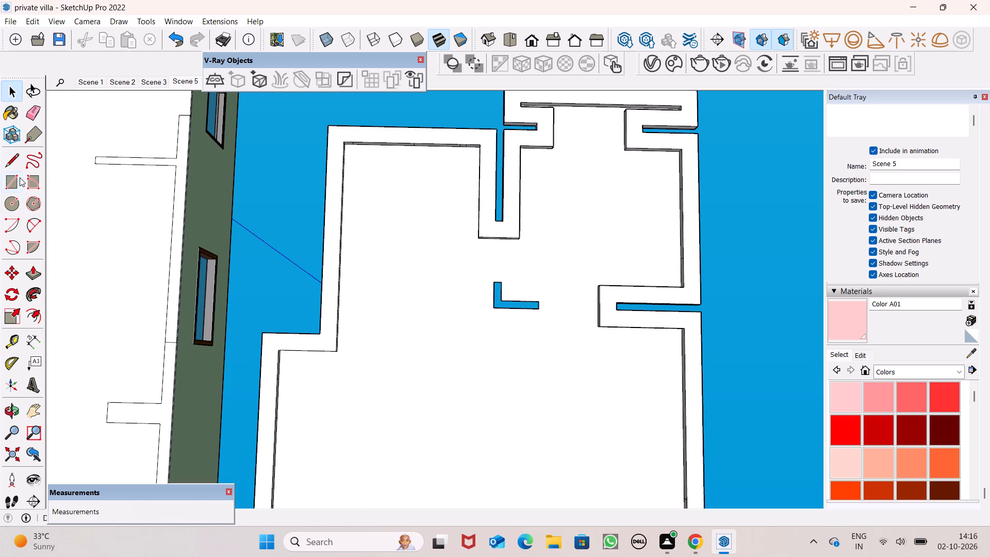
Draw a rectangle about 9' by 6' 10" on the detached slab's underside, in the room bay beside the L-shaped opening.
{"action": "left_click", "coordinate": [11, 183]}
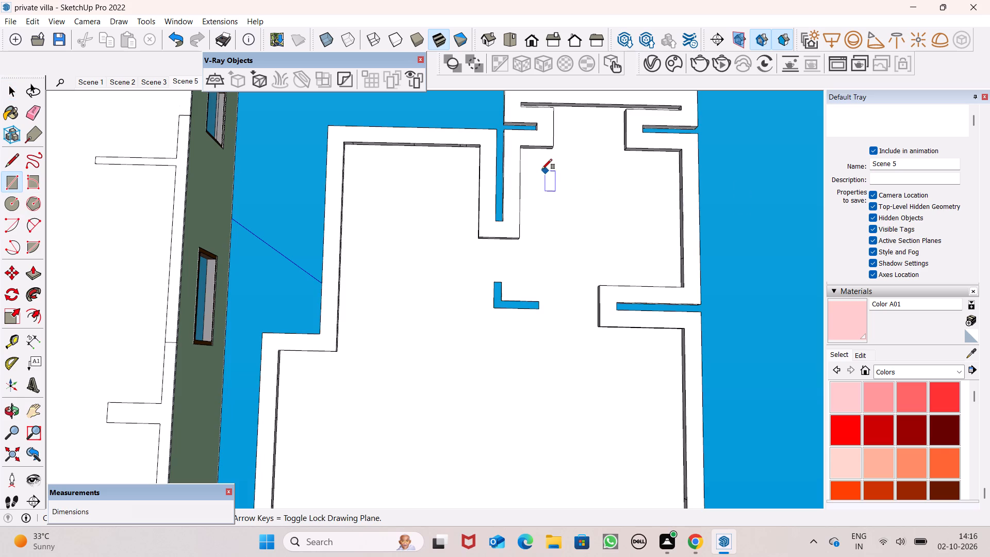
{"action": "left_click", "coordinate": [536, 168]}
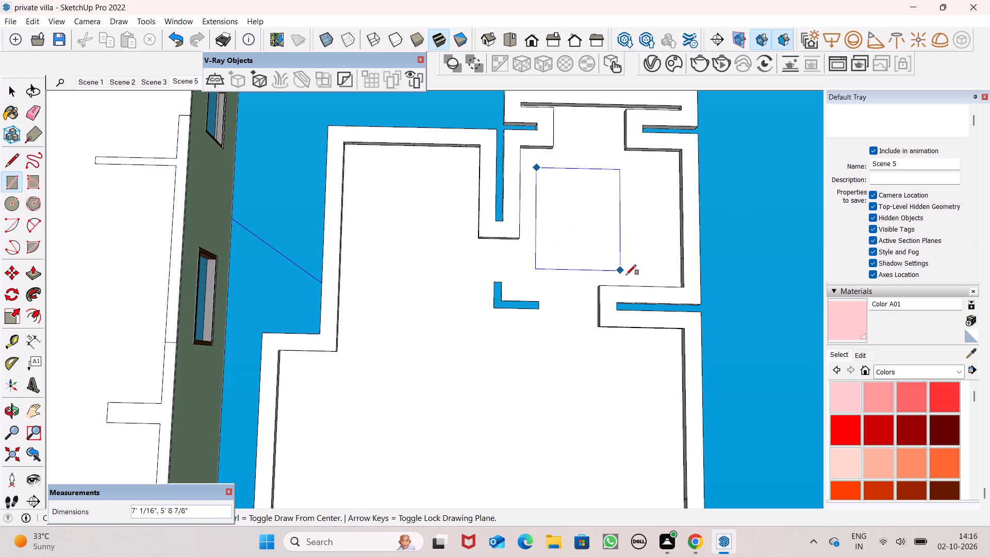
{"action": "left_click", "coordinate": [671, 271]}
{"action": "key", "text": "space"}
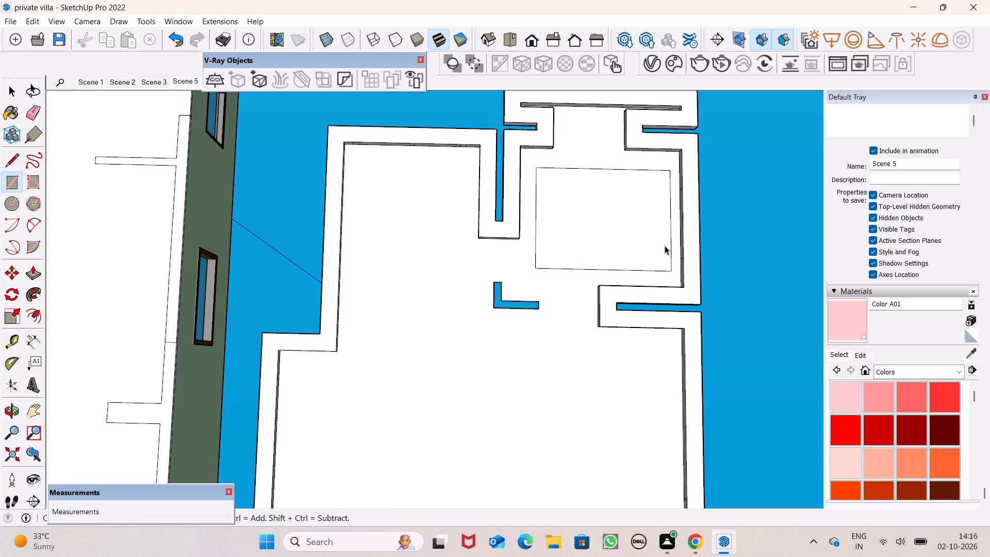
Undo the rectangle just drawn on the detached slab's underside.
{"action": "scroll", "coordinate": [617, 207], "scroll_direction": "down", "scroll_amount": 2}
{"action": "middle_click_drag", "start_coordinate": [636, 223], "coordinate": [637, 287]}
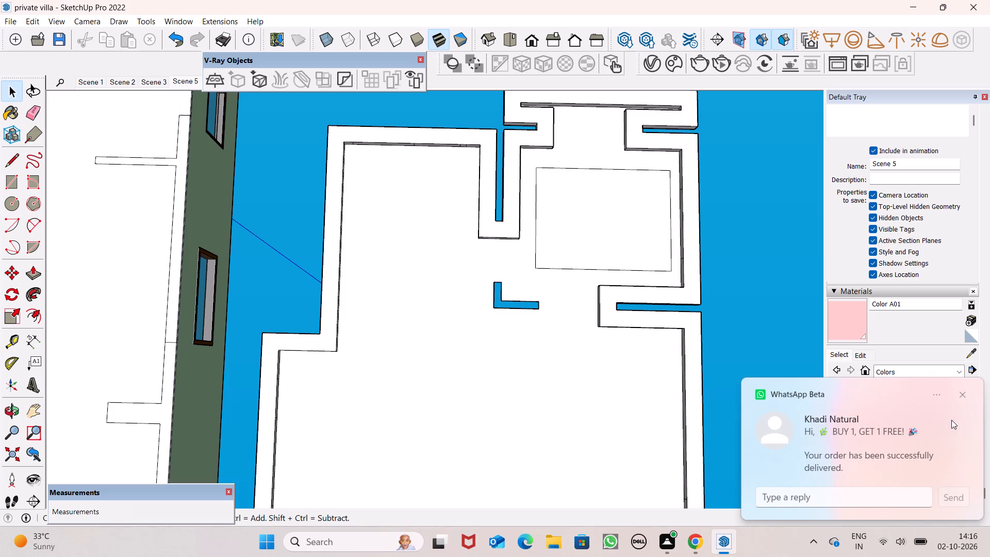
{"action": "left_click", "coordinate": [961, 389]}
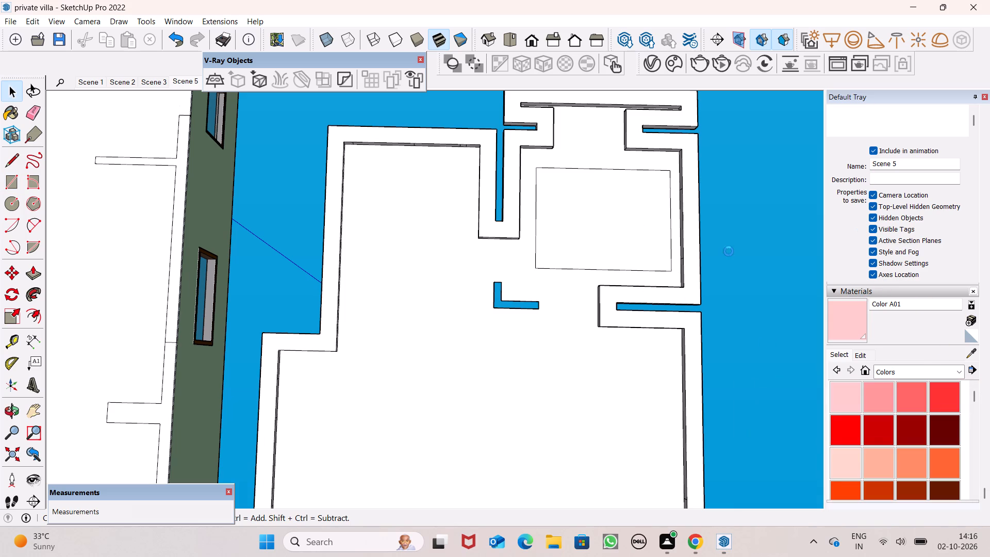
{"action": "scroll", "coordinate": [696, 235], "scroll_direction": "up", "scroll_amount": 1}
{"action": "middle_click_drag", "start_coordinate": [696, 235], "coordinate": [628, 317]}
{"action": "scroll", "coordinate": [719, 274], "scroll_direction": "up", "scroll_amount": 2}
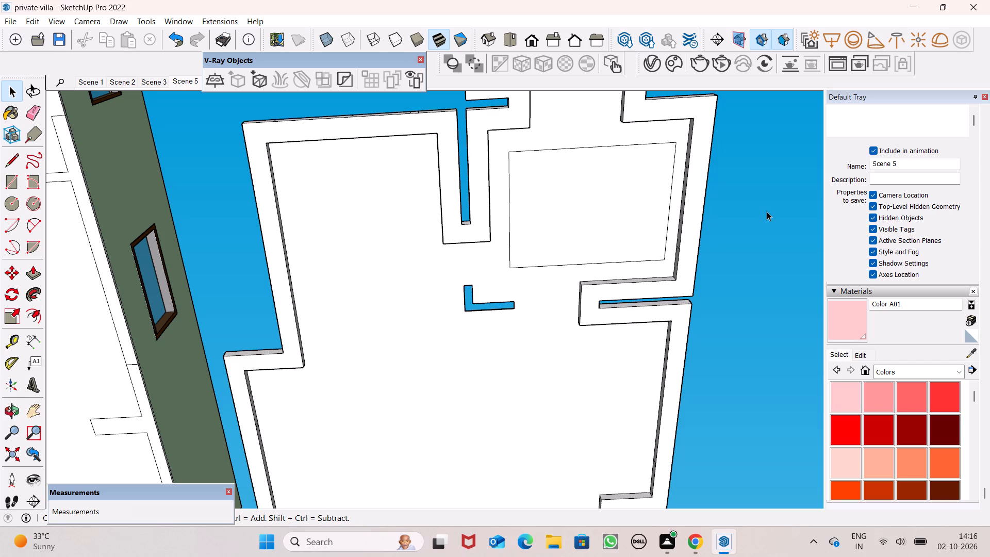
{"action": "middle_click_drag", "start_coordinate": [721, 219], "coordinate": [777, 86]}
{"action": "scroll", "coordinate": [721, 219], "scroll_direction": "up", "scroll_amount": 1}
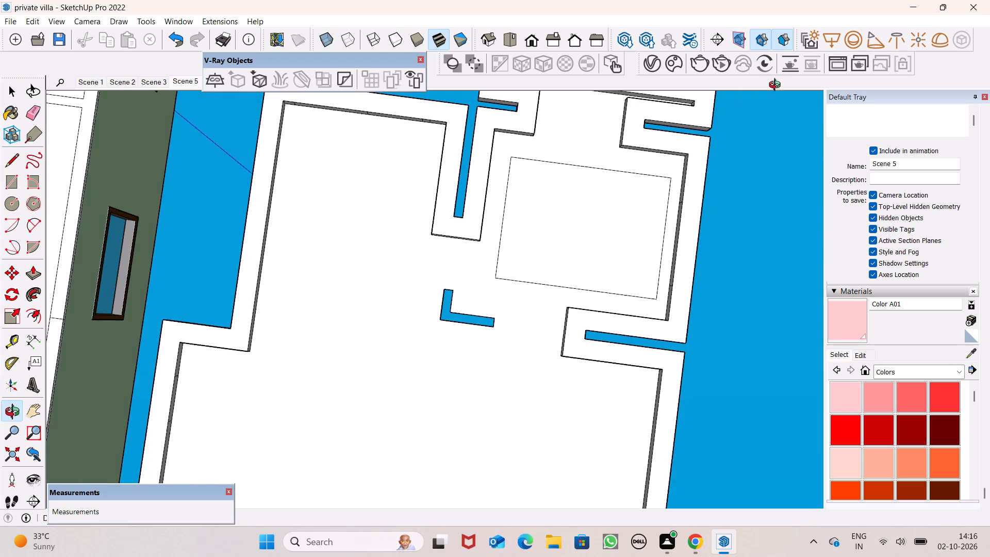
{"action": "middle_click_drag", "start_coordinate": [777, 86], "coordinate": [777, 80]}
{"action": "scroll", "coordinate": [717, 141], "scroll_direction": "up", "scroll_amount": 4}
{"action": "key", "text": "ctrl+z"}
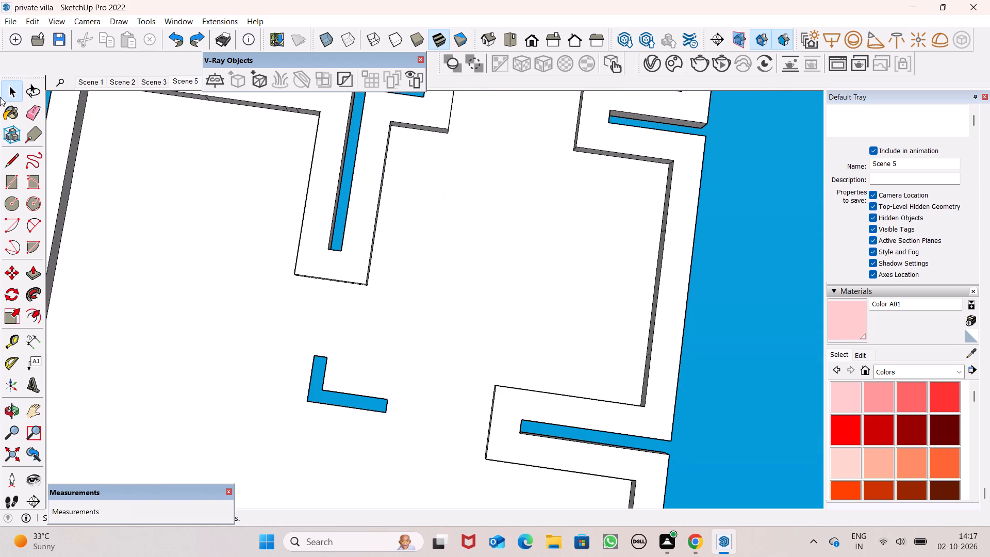
Draw a rectangle about 8' 11" by 7' 7" on the slab's underside, inside the room bay beside the L-shaped opening.
{"action": "left_click", "coordinate": [15, 190]}
{"action": "middle_click_drag", "start_coordinate": [385, 255], "coordinate": [394, 232]}
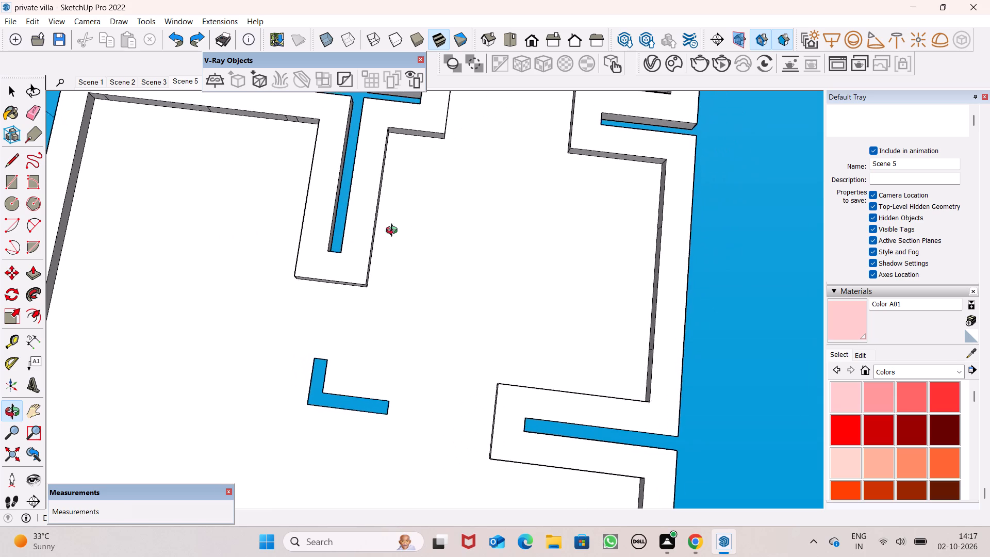
{"action": "middle_click_drag", "start_coordinate": [394, 232], "coordinate": [455, 236]}
{"action": "scroll", "coordinate": [552, 256], "scroll_direction": "up", "scroll_amount": 1}
{"action": "scroll", "coordinate": [430, 196], "scroll_direction": "up", "scroll_amount": 2}
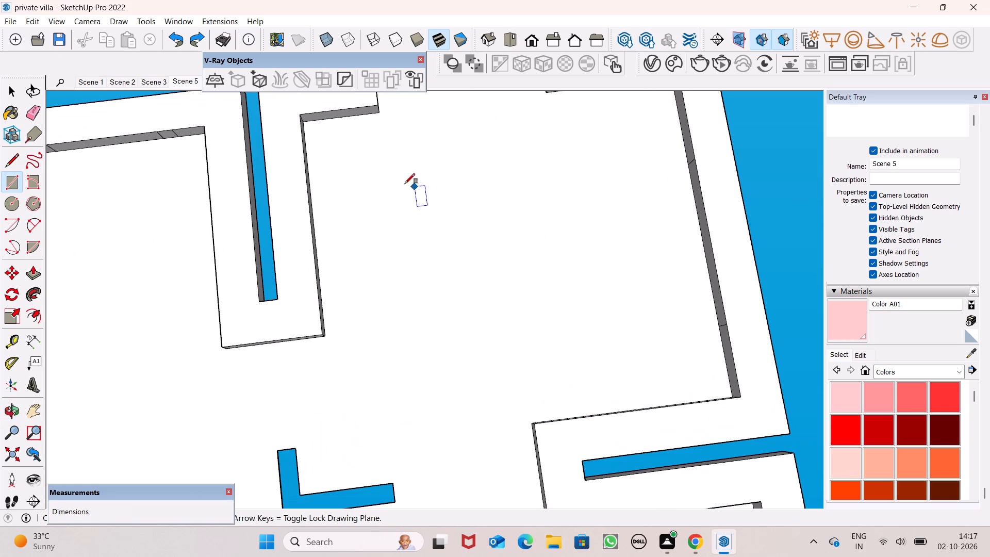
{"action": "left_click", "coordinate": [338, 145]}
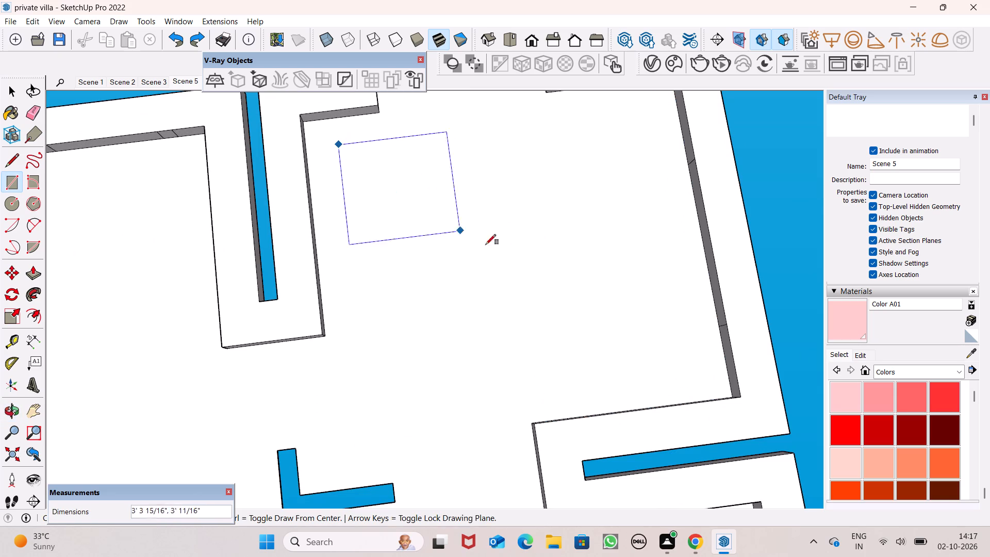
{"action": "left_click", "coordinate": [693, 369]}
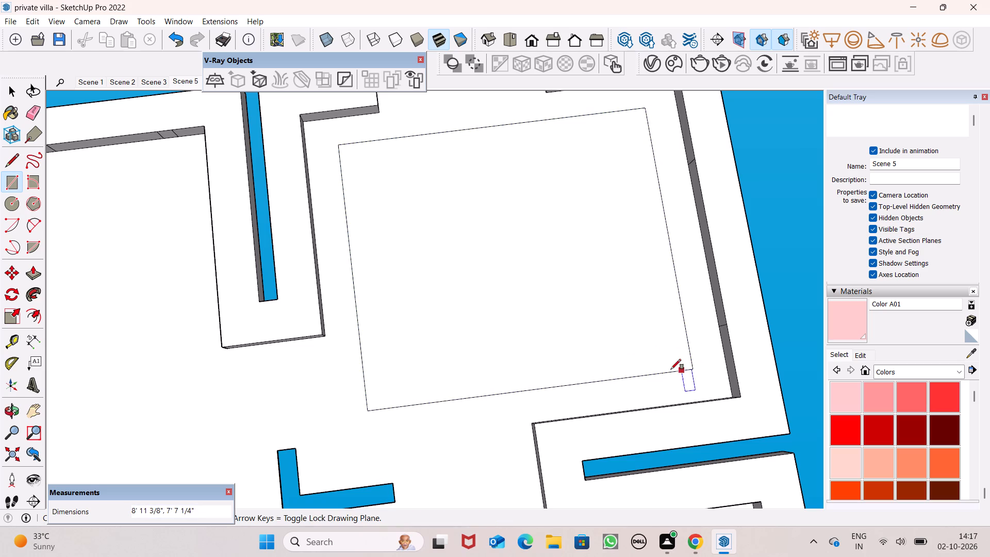
{"action": "scroll", "coordinate": [427, 256], "scroll_direction": "down", "scroll_amount": 6}
{"action": "middle_click_drag", "start_coordinate": [464, 293], "coordinate": [516, 320]}
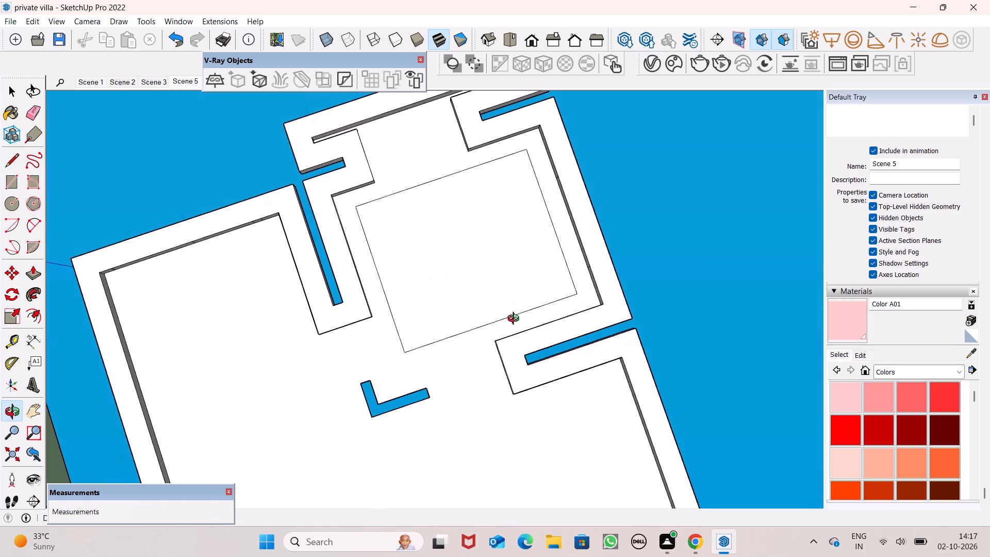
{"action": "middle_click_drag", "start_coordinate": [516, 320], "coordinate": [474, 277]}
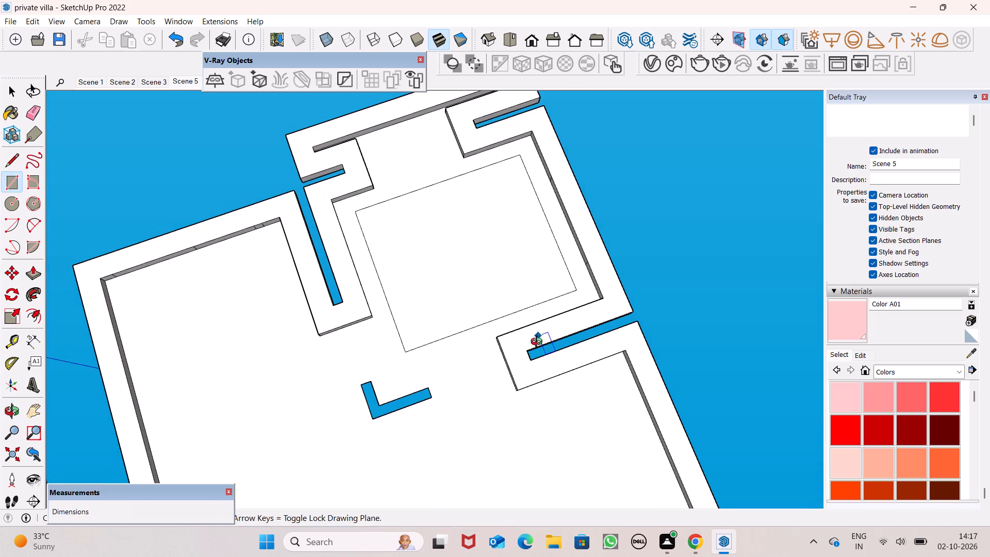
{"action": "middle_click_drag", "start_coordinate": [539, 343], "coordinate": [428, 354]}
{"action": "key", "text": "space"}
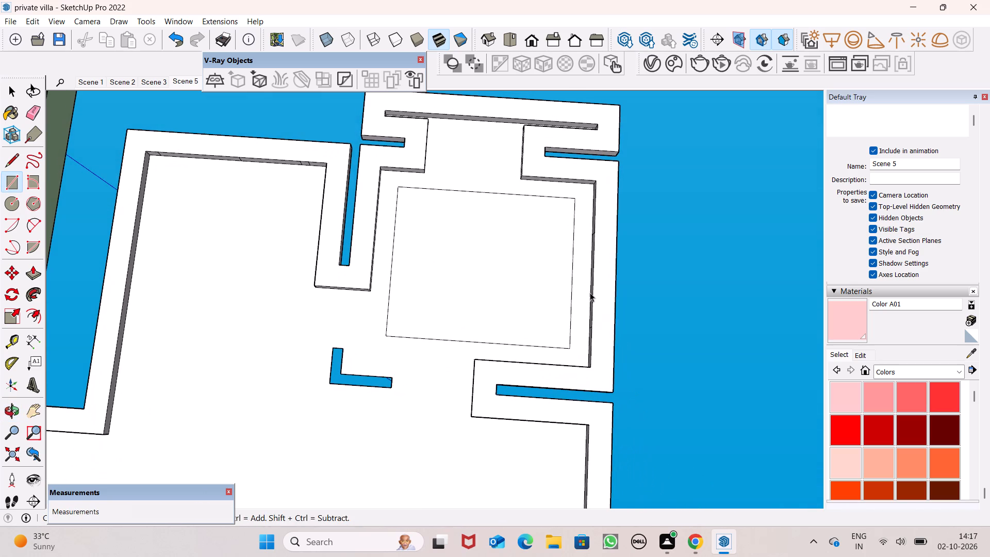
Offset the new rectangle's outline inward by about 6 3/16 inches to form a border strip.
{"action": "left_click", "coordinate": [34, 310]}
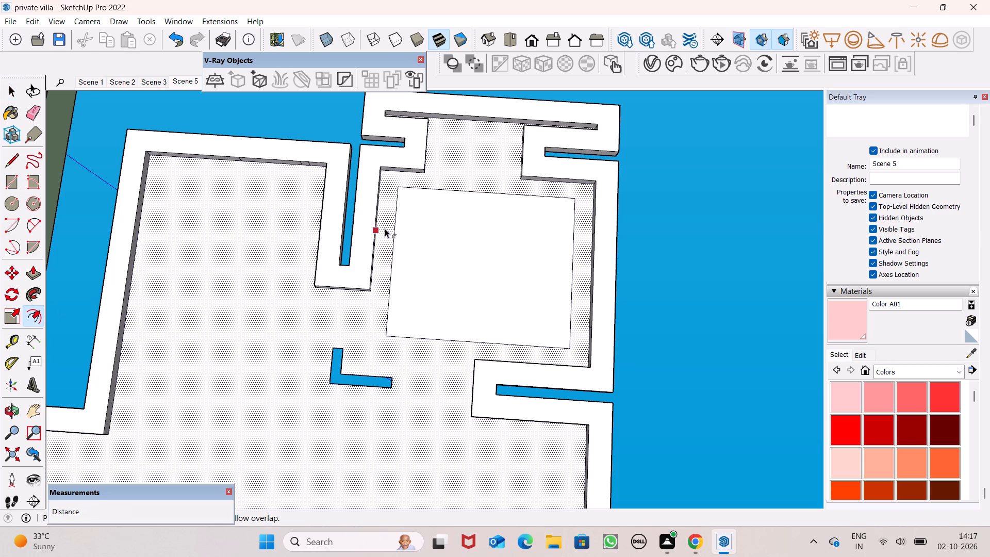
{"action": "left_click_drag", "start_coordinate": [425, 205], "coordinate": [421, 202]}
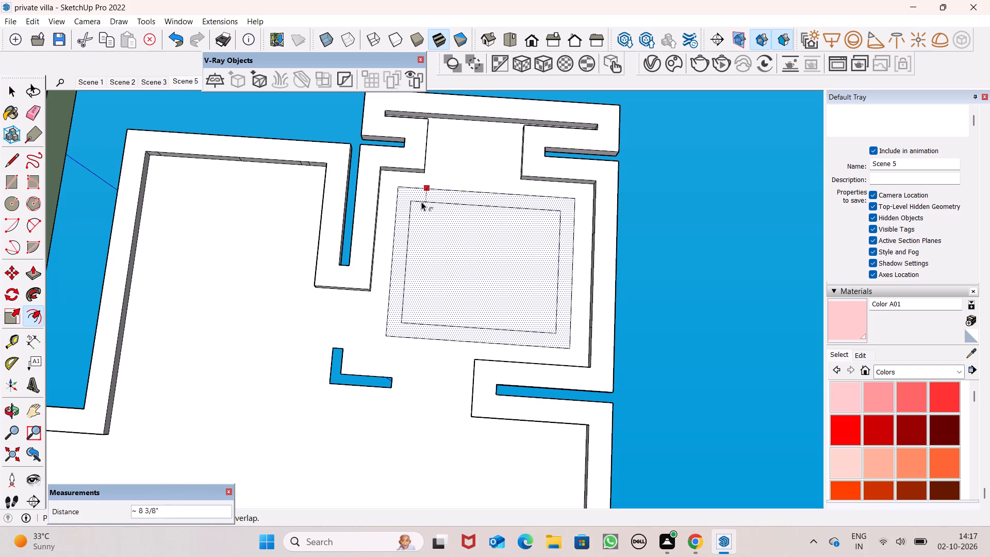
{"action": "left_click_drag", "start_coordinate": [421, 202], "coordinate": [420, 198]}
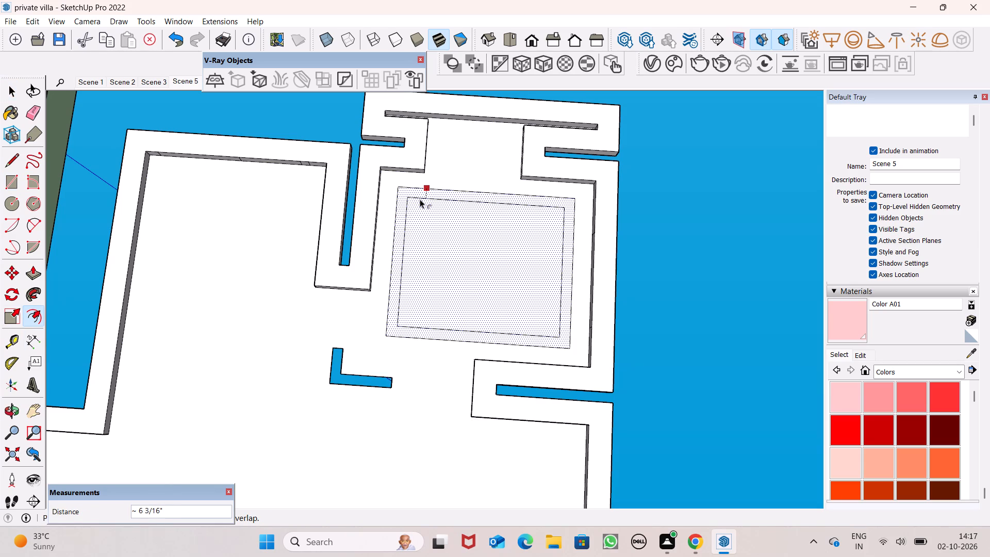
{"action": "key", "text": "space"}
{"action": "key", "text": "space"}
{"action": "key", "text": "space"}
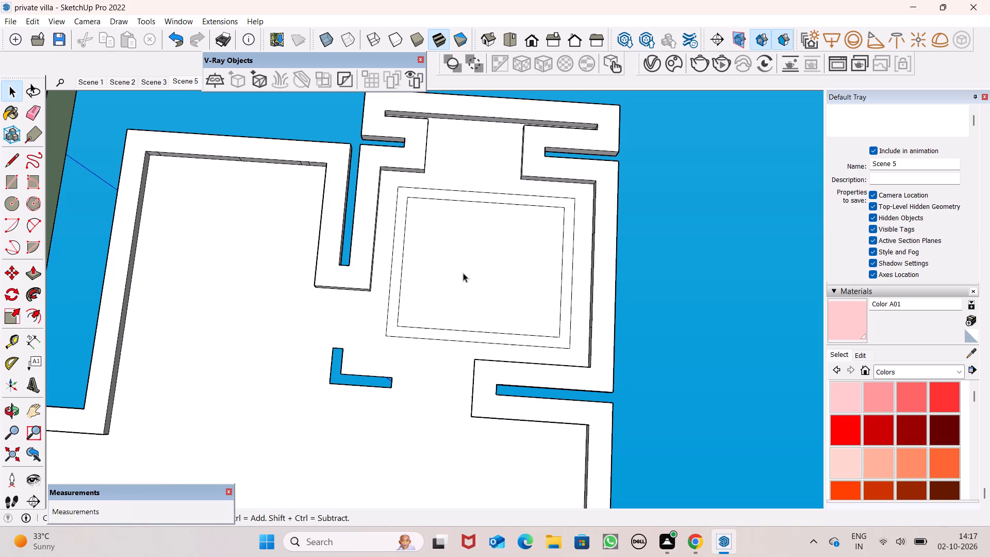
Push/Pull the rectangular border strip outward from the slab's underside by 4 inches.
{"action": "left_click", "coordinate": [36, 273]}
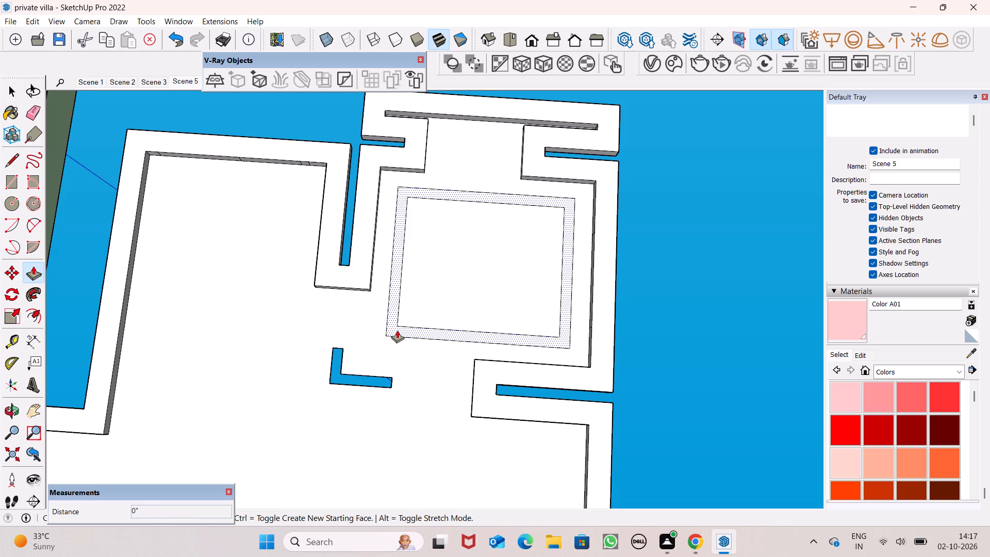
{"action": "left_click_drag", "start_coordinate": [397, 330], "coordinate": [375, 339]}
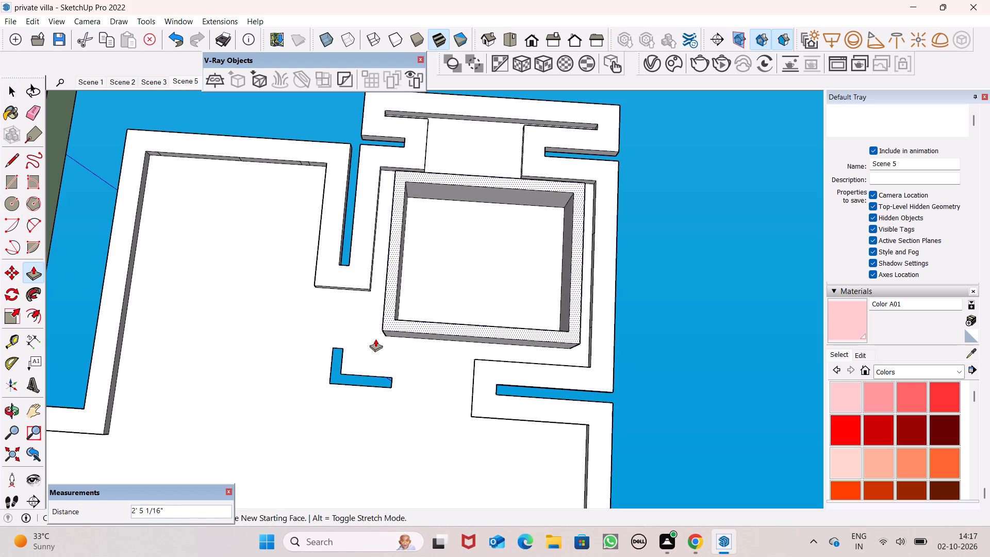
{"action": "left_click_drag", "start_coordinate": [375, 339], "coordinate": [375, 338]}
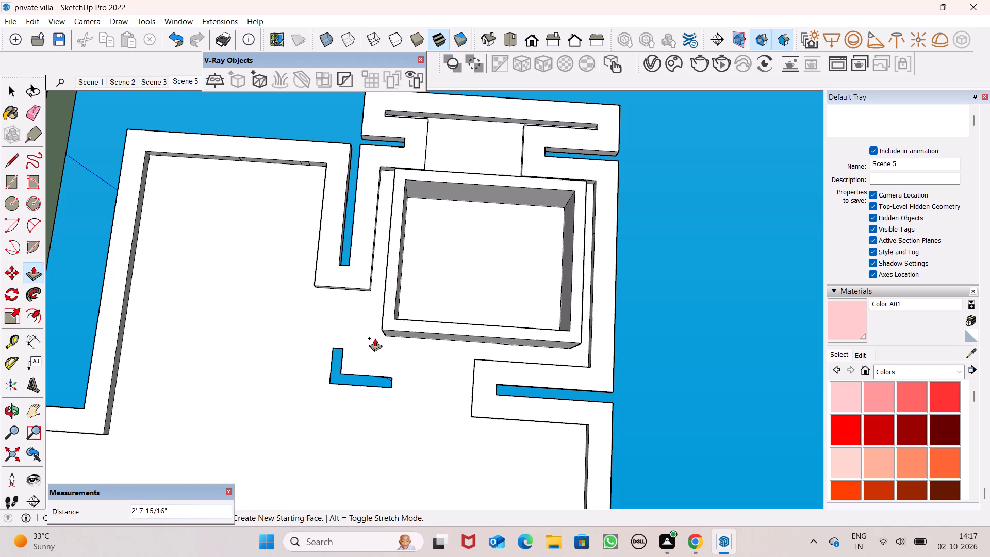
{"action": "left_click_drag", "start_coordinate": [375, 338], "coordinate": [375, 340]}
{"action": "key", "text": "4"}
{"action": "key", "text": "shift+quotedbl"}
{"action": "key", "text": "Return"}
Inspect the raised rectangular frame and the stepped border on the detached slab's underside from several angles.
{"action": "scroll", "coordinate": [417, 310], "scroll_direction": "down", "scroll_amount": 2}
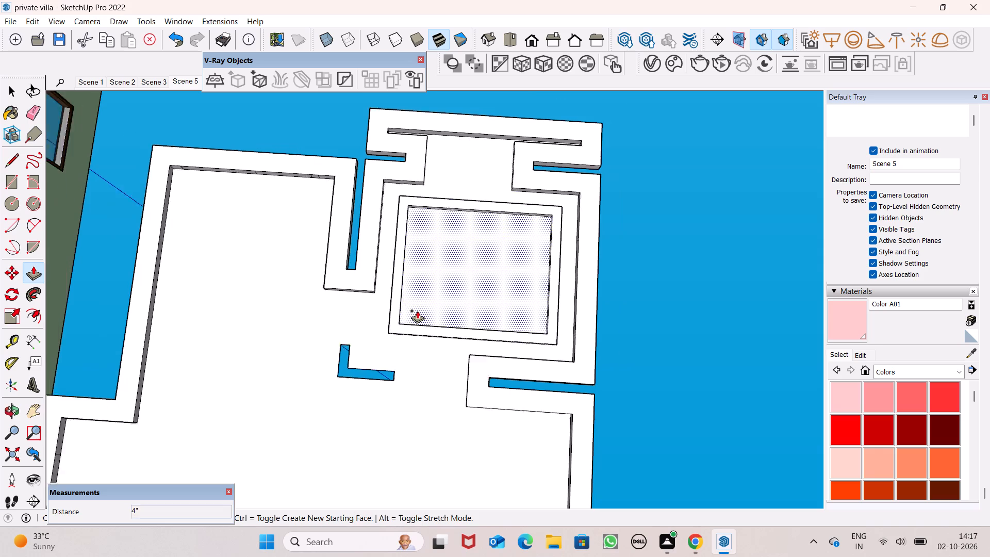
{"action": "scroll", "coordinate": [417, 310], "scroll_direction": "down", "scroll_amount": 1}
{"action": "middle_click_drag", "start_coordinate": [421, 314], "coordinate": [428, 476]}
{"action": "middle_click_drag", "start_coordinate": [423, 355], "coordinate": [577, 474]}
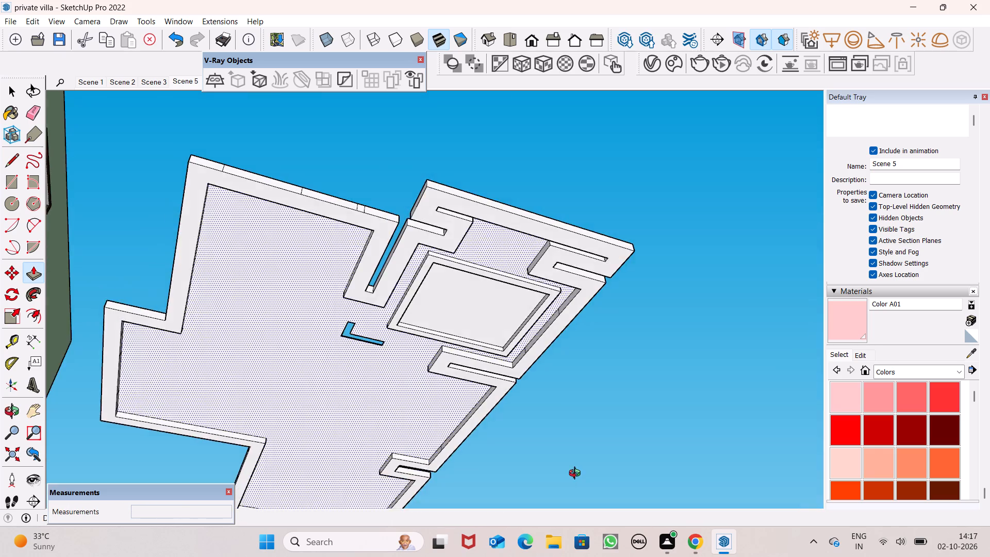
{"action": "middle_click_drag", "start_coordinate": [577, 474], "coordinate": [504, 519]}
{"action": "scroll", "coordinate": [430, 372], "scroll_direction": "up", "scroll_amount": 1}
{"action": "middle_click_drag", "start_coordinate": [469, 373], "coordinate": [444, 320]}
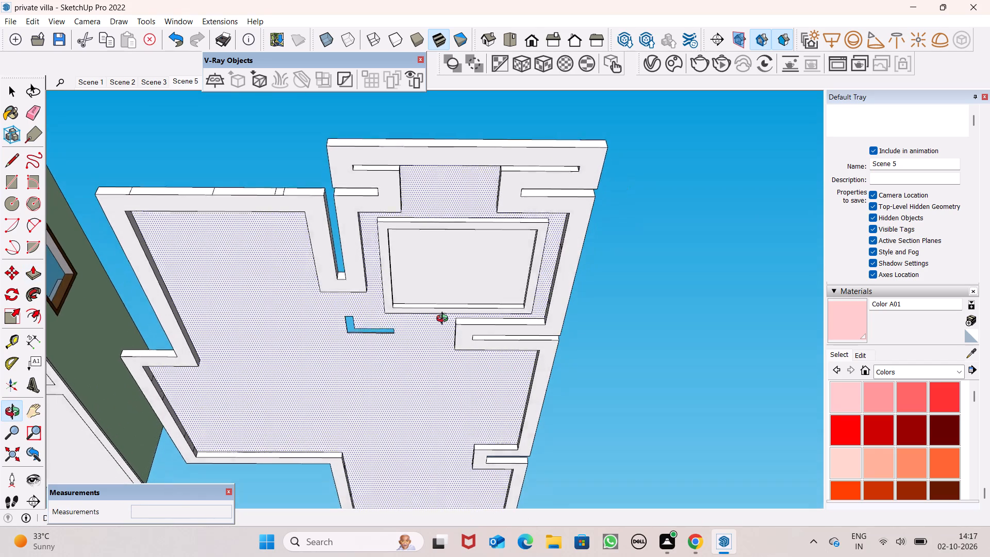
{"action": "middle_click_drag", "start_coordinate": [444, 320], "coordinate": [468, 285]}
{"action": "scroll", "coordinate": [451, 309], "scroll_direction": "up", "scroll_amount": 1}
{"action": "key", "text": "space"}
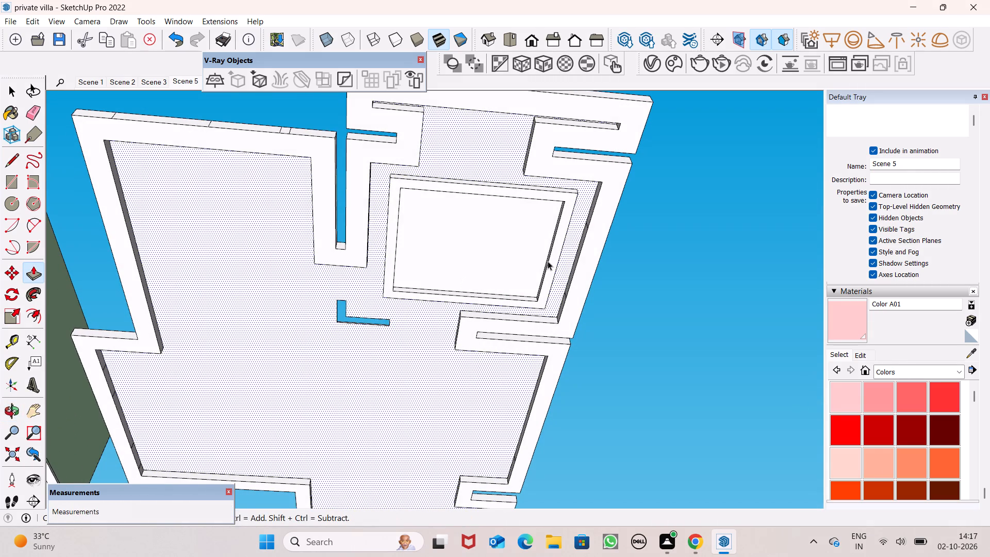
{"action": "scroll", "coordinate": [659, 133], "scroll_direction": "down", "scroll_amount": 3}
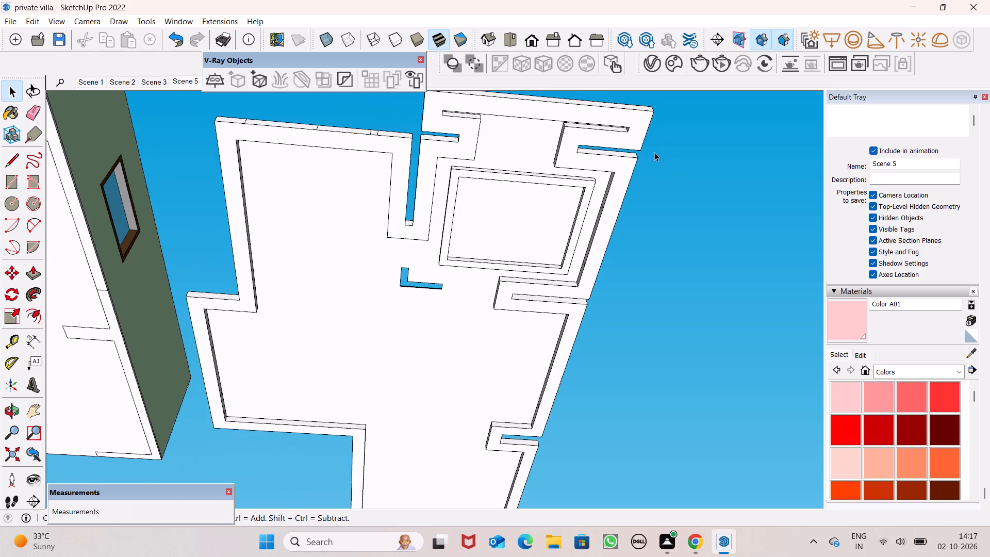
{"action": "scroll", "coordinate": [654, 152], "scroll_direction": "down", "scroll_amount": 3}
{"action": "middle_click_drag", "start_coordinate": [442, 249], "coordinate": [445, 182]}
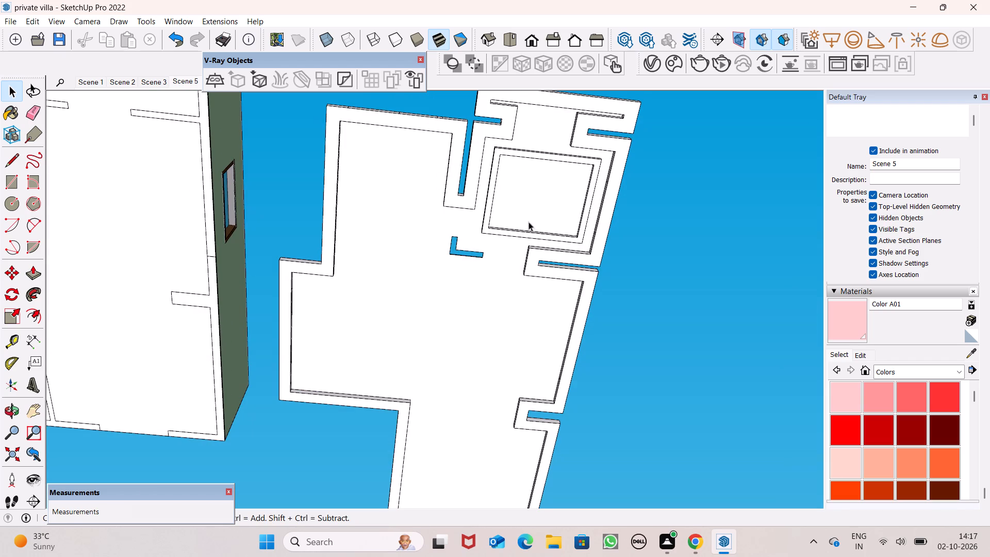
Inspect the detached slab from above and below, checking the stepped border and the raised rectangular frame on its underside.
{"action": "scroll", "coordinate": [543, 205], "scroll_direction": "down", "scroll_amount": 3}
{"action": "middle_click_drag", "start_coordinate": [559, 227], "coordinate": [604, 536]}
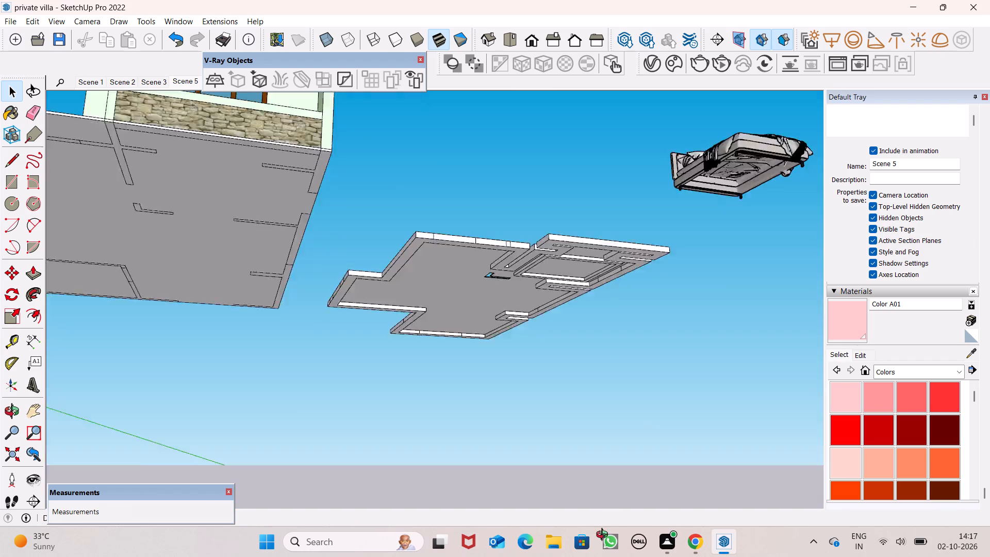
{"action": "middle_click_drag", "start_coordinate": [604, 536], "coordinate": [604, 536]}
{"action": "scroll", "coordinate": [581, 298], "scroll_direction": "down", "scroll_amount": 6}
{"action": "scroll", "coordinate": [582, 338], "scroll_direction": "up", "scroll_amount": 1}
{"action": "middle_click_drag", "start_coordinate": [585, 350], "coordinate": [522, 489]}
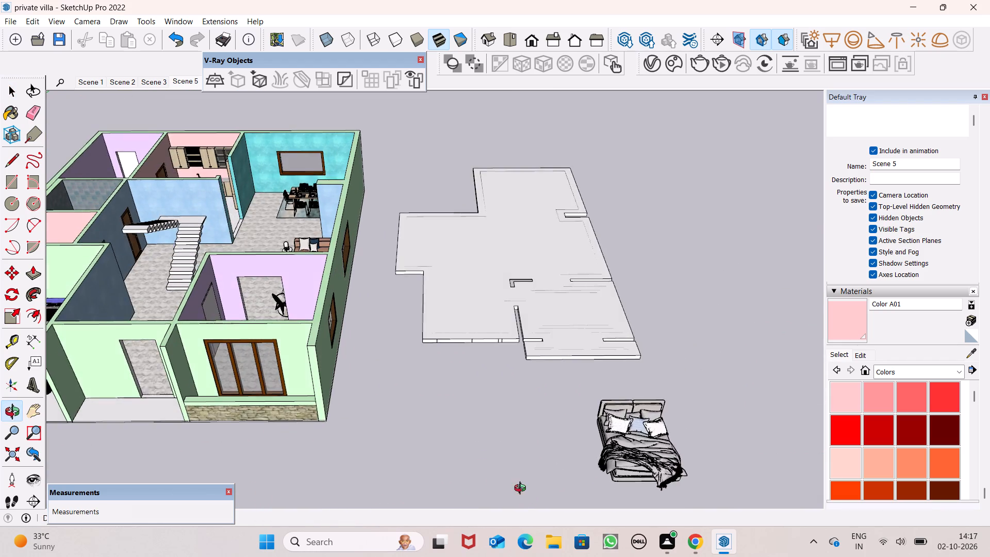
{"action": "middle_click_drag", "start_coordinate": [522, 489], "coordinate": [518, 181]}
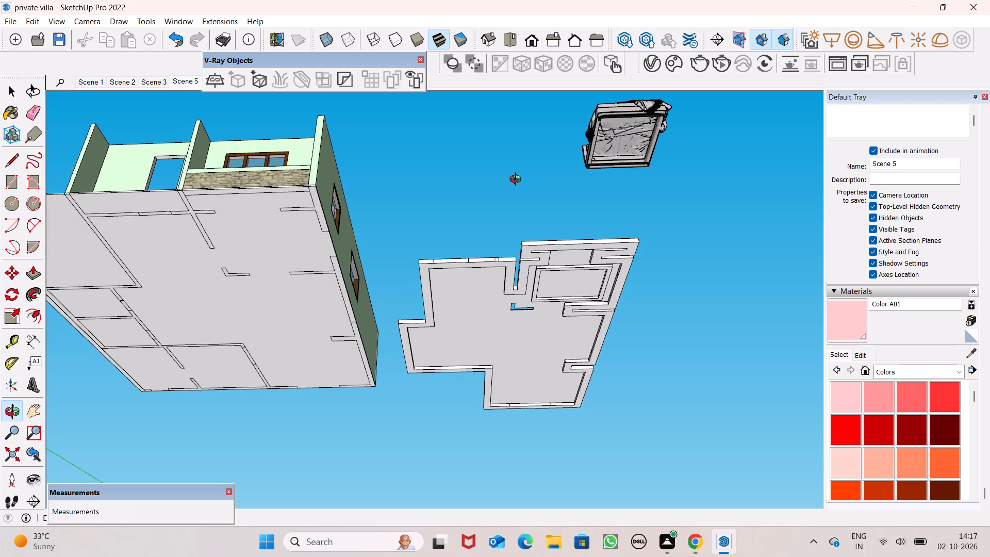
{"action": "middle_click_drag", "start_coordinate": [518, 181], "coordinate": [518, 179]}
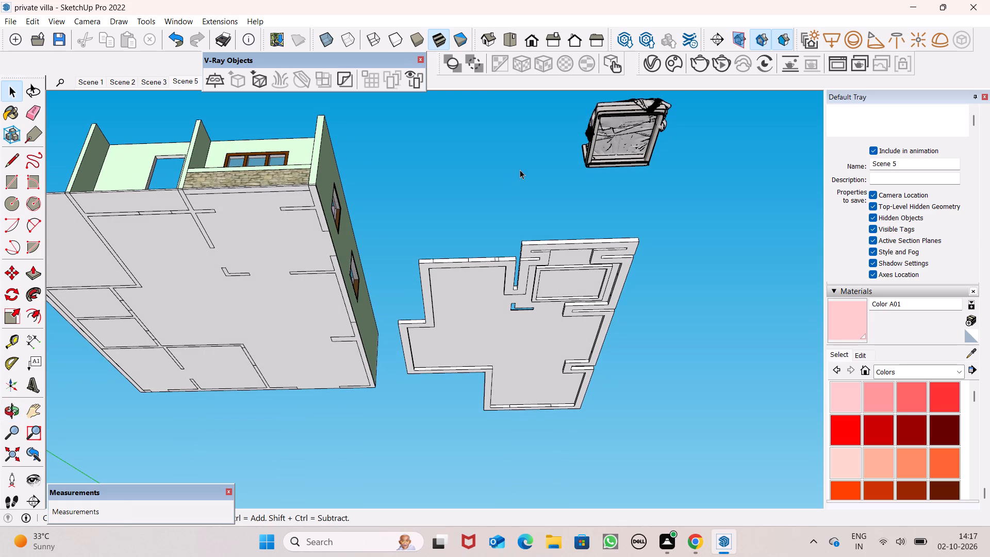
{"action": "scroll", "coordinate": [516, 175], "scroll_direction": "up", "scroll_amount": 1}
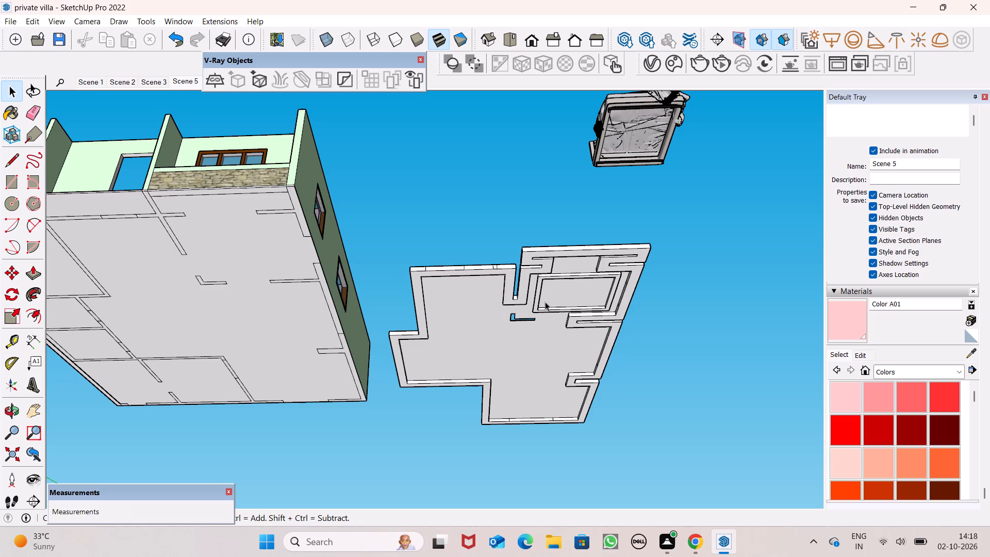
{"action": "scroll", "coordinate": [529, 449], "scroll_direction": "up", "scroll_amount": 1}
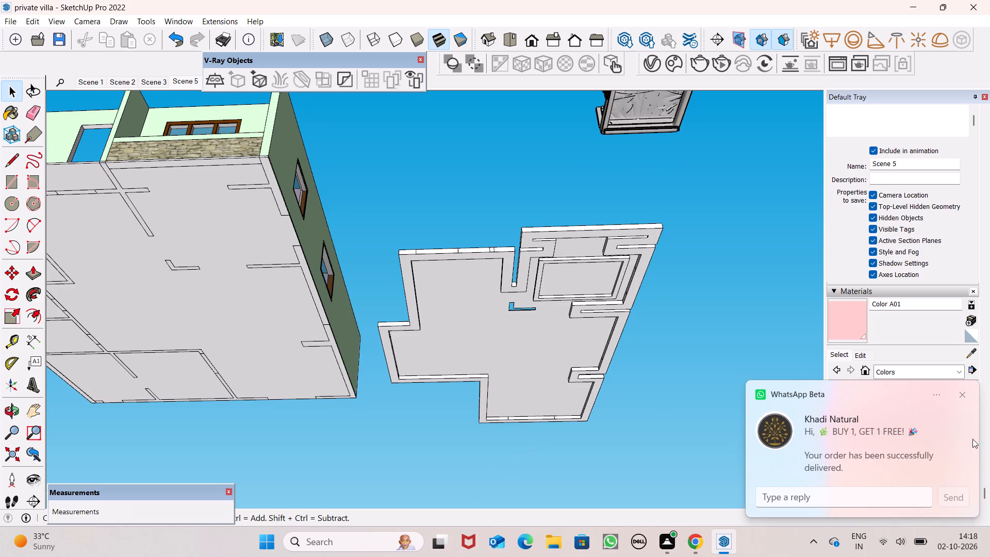
{"action": "left_click", "coordinate": [970, 399]}
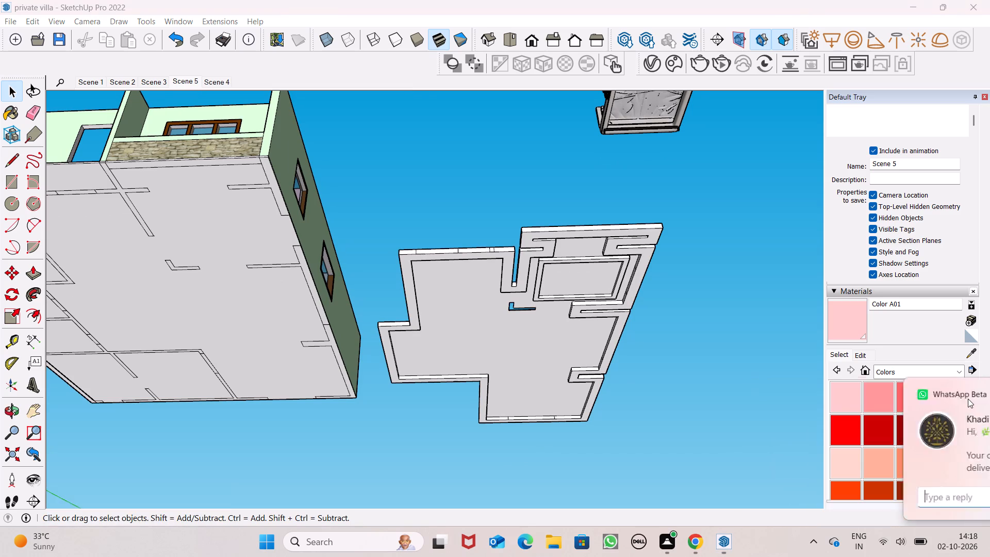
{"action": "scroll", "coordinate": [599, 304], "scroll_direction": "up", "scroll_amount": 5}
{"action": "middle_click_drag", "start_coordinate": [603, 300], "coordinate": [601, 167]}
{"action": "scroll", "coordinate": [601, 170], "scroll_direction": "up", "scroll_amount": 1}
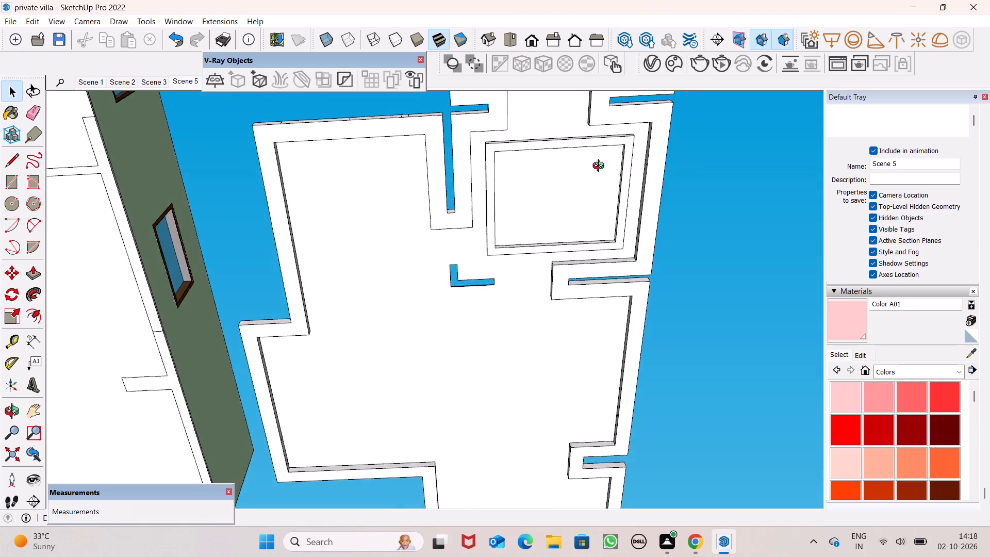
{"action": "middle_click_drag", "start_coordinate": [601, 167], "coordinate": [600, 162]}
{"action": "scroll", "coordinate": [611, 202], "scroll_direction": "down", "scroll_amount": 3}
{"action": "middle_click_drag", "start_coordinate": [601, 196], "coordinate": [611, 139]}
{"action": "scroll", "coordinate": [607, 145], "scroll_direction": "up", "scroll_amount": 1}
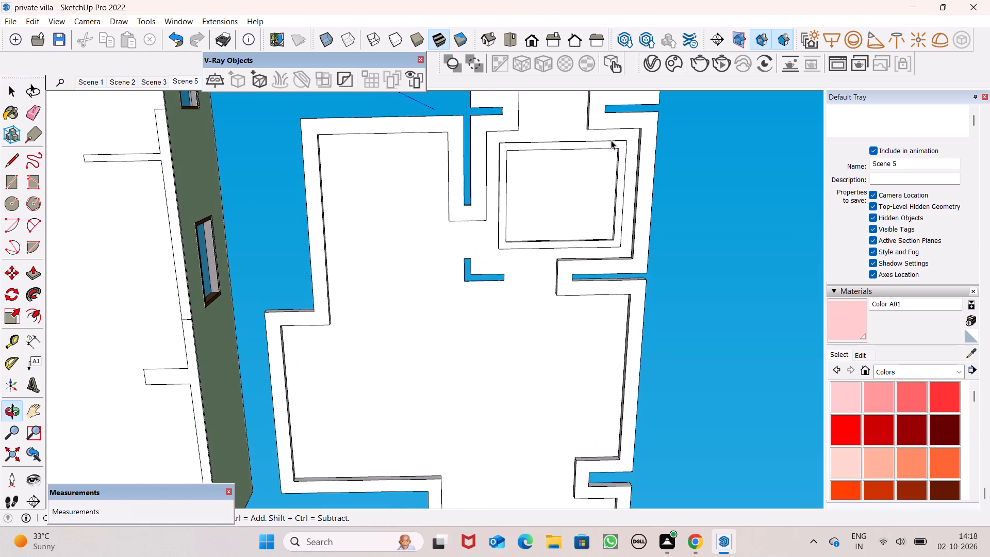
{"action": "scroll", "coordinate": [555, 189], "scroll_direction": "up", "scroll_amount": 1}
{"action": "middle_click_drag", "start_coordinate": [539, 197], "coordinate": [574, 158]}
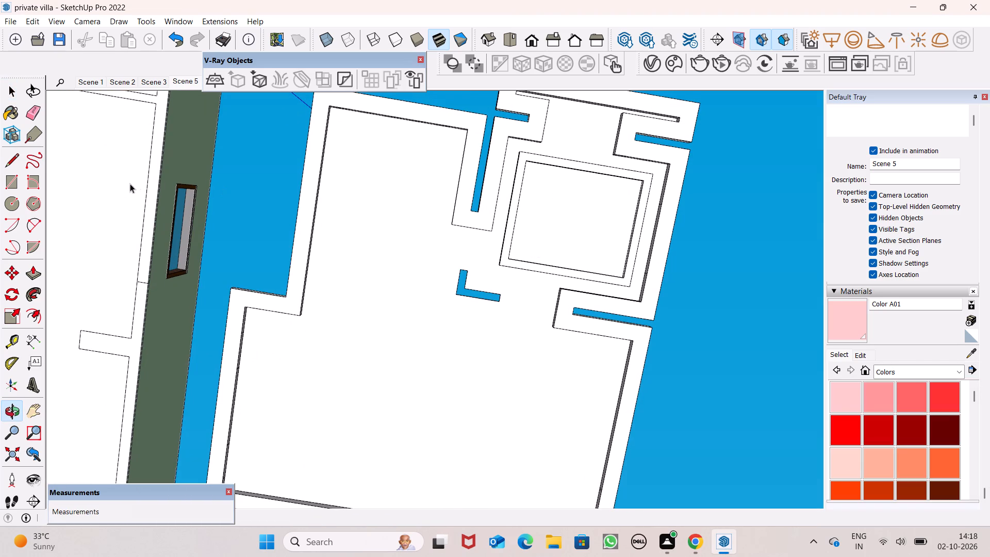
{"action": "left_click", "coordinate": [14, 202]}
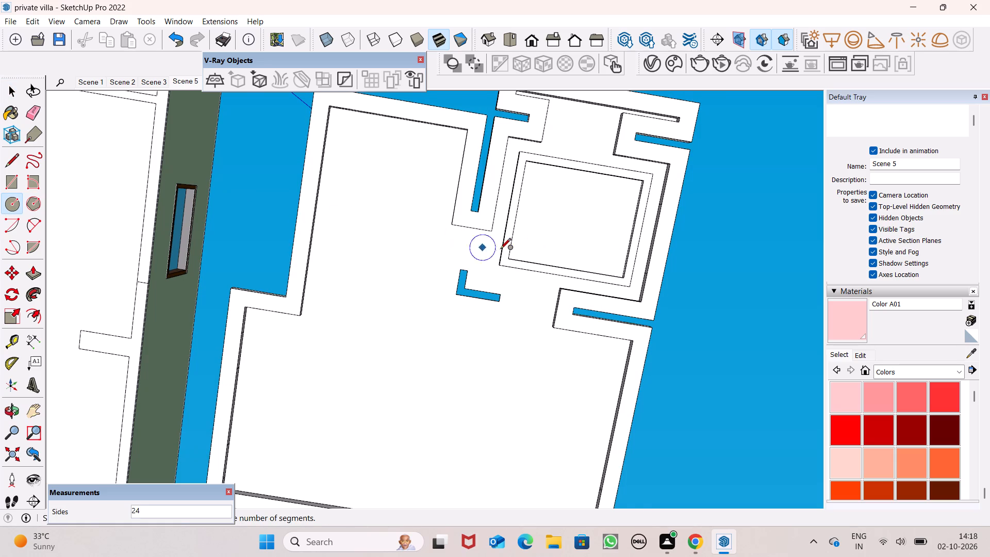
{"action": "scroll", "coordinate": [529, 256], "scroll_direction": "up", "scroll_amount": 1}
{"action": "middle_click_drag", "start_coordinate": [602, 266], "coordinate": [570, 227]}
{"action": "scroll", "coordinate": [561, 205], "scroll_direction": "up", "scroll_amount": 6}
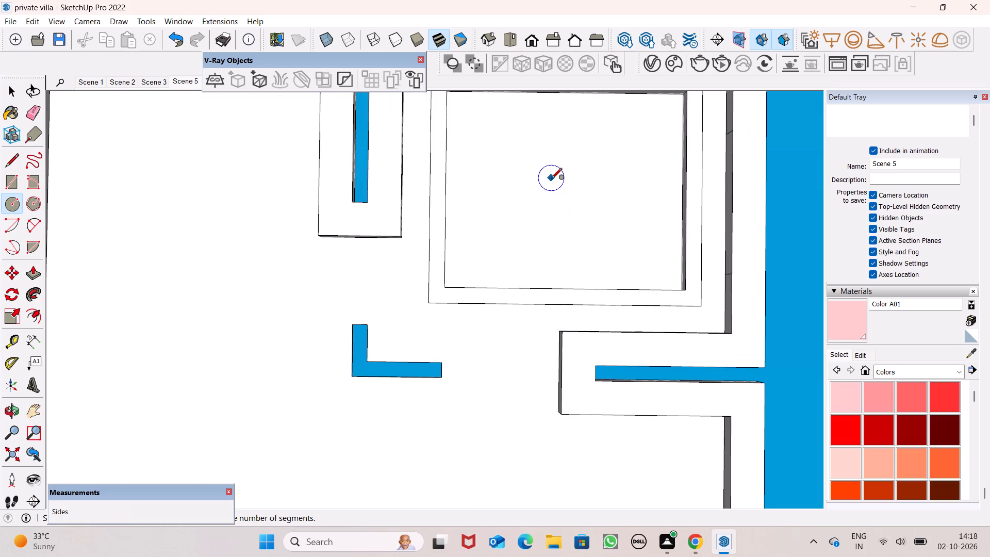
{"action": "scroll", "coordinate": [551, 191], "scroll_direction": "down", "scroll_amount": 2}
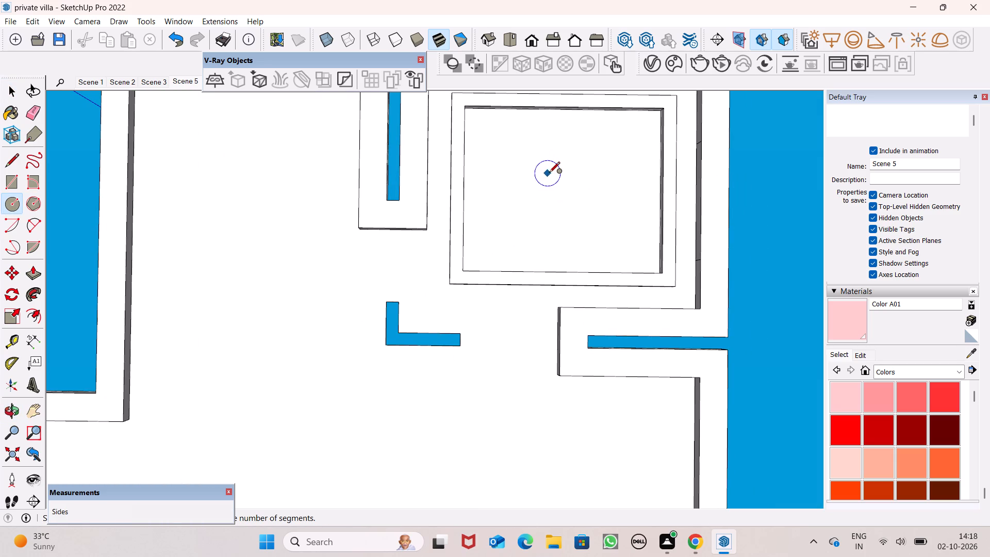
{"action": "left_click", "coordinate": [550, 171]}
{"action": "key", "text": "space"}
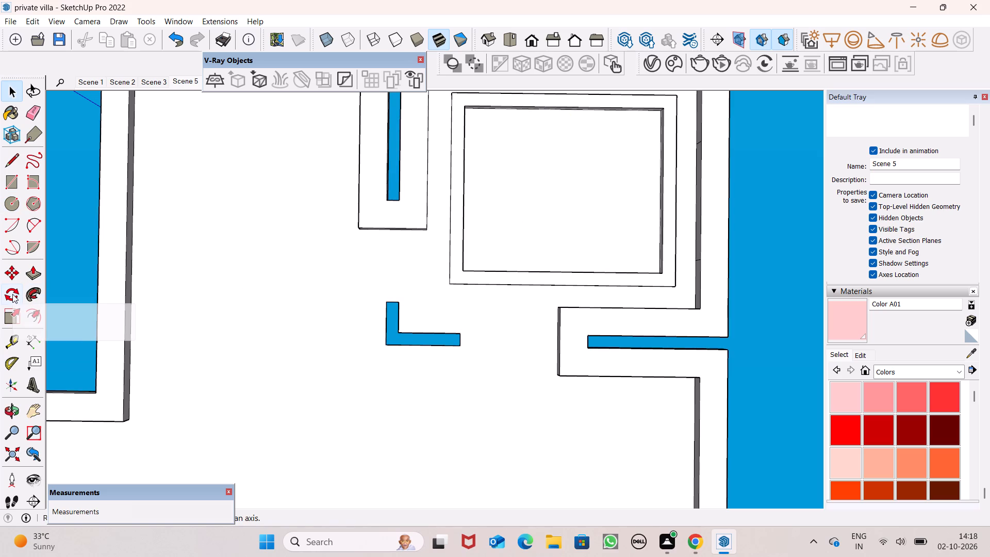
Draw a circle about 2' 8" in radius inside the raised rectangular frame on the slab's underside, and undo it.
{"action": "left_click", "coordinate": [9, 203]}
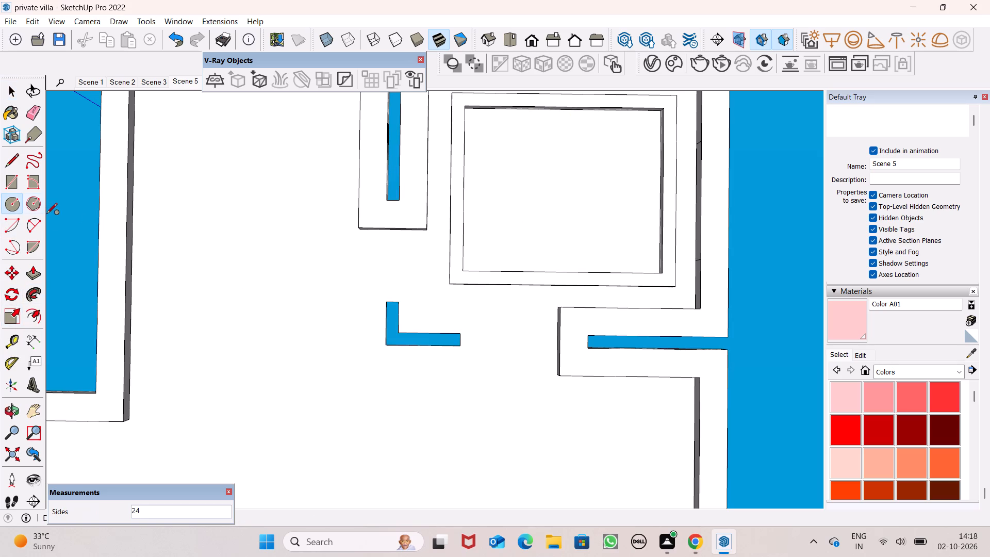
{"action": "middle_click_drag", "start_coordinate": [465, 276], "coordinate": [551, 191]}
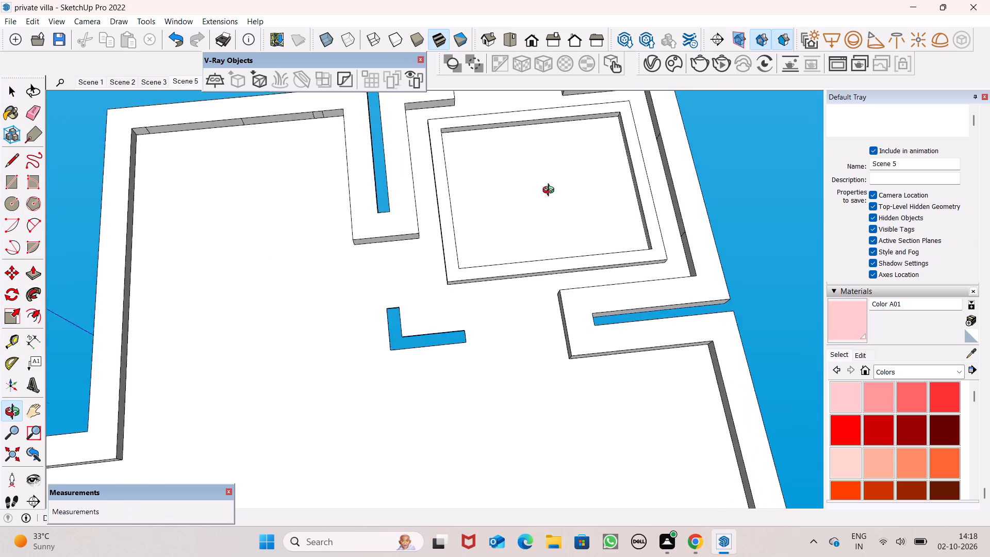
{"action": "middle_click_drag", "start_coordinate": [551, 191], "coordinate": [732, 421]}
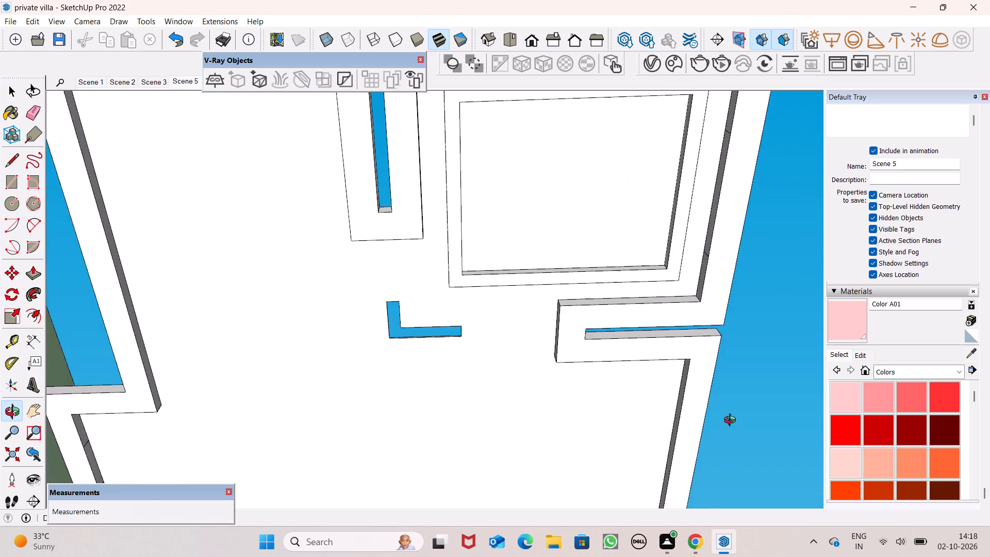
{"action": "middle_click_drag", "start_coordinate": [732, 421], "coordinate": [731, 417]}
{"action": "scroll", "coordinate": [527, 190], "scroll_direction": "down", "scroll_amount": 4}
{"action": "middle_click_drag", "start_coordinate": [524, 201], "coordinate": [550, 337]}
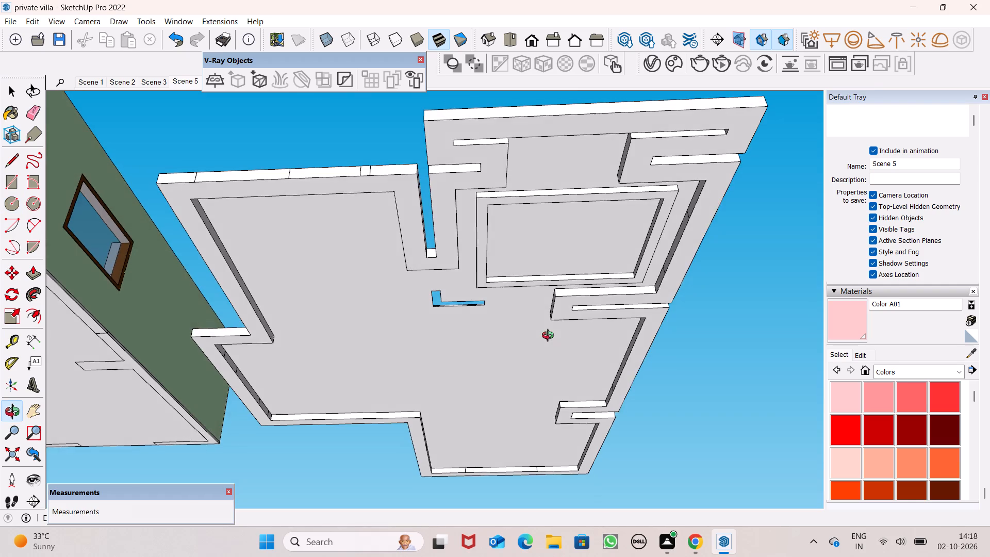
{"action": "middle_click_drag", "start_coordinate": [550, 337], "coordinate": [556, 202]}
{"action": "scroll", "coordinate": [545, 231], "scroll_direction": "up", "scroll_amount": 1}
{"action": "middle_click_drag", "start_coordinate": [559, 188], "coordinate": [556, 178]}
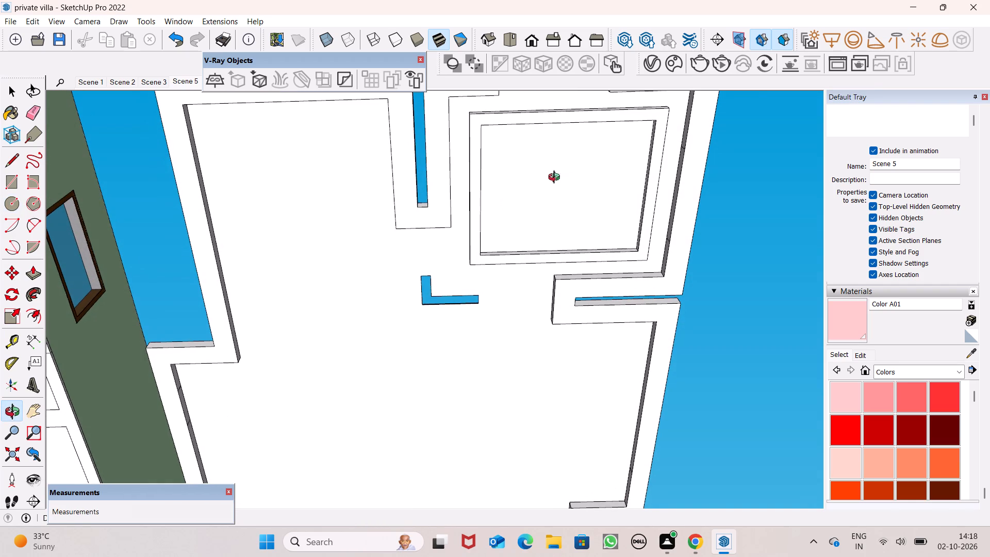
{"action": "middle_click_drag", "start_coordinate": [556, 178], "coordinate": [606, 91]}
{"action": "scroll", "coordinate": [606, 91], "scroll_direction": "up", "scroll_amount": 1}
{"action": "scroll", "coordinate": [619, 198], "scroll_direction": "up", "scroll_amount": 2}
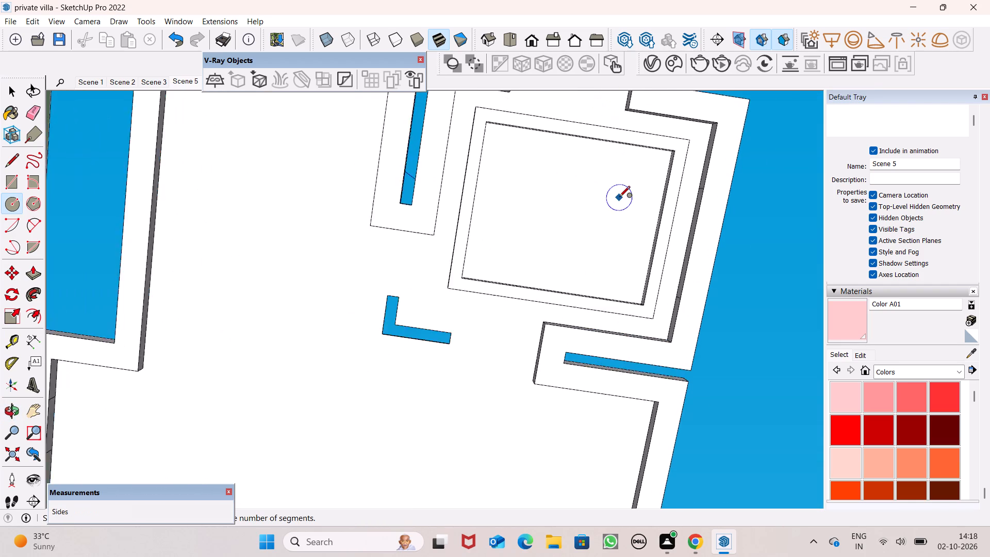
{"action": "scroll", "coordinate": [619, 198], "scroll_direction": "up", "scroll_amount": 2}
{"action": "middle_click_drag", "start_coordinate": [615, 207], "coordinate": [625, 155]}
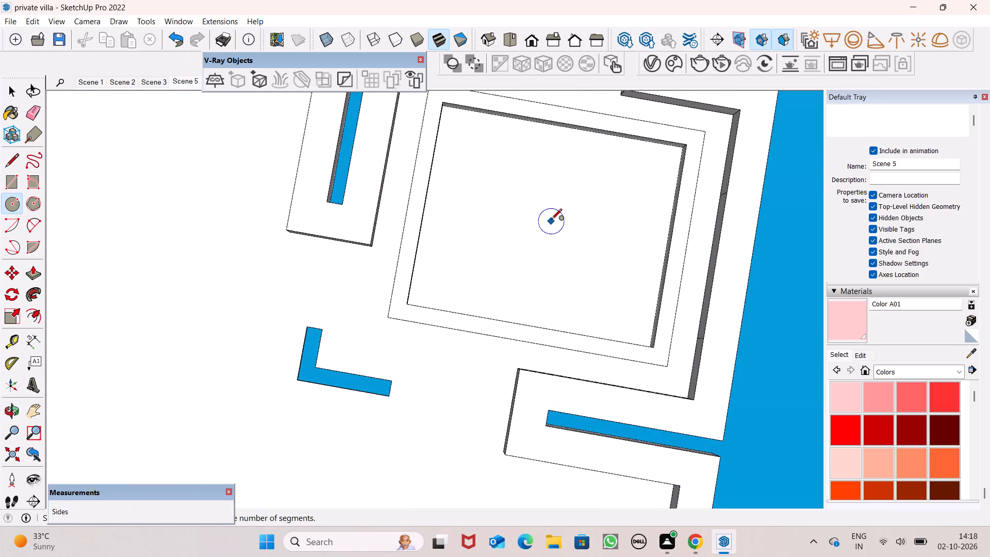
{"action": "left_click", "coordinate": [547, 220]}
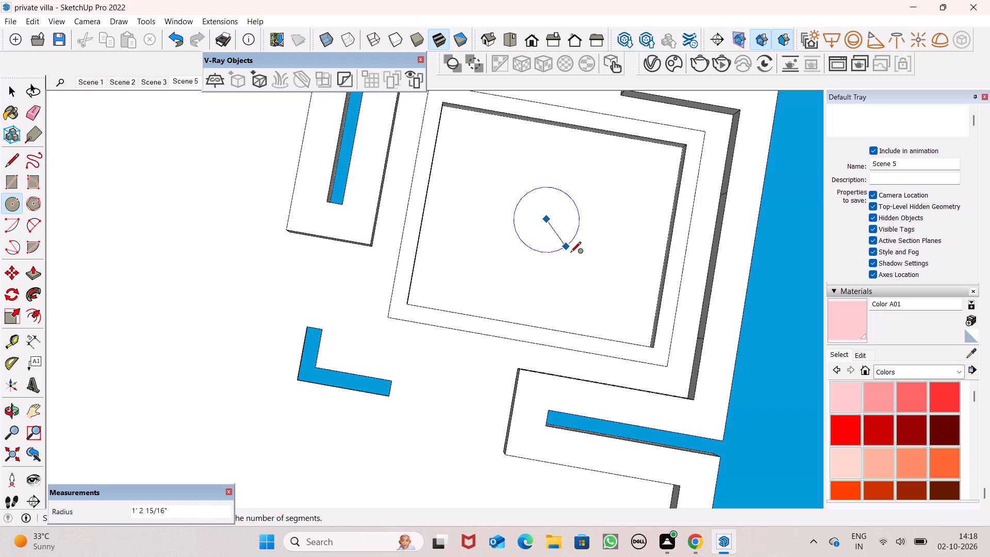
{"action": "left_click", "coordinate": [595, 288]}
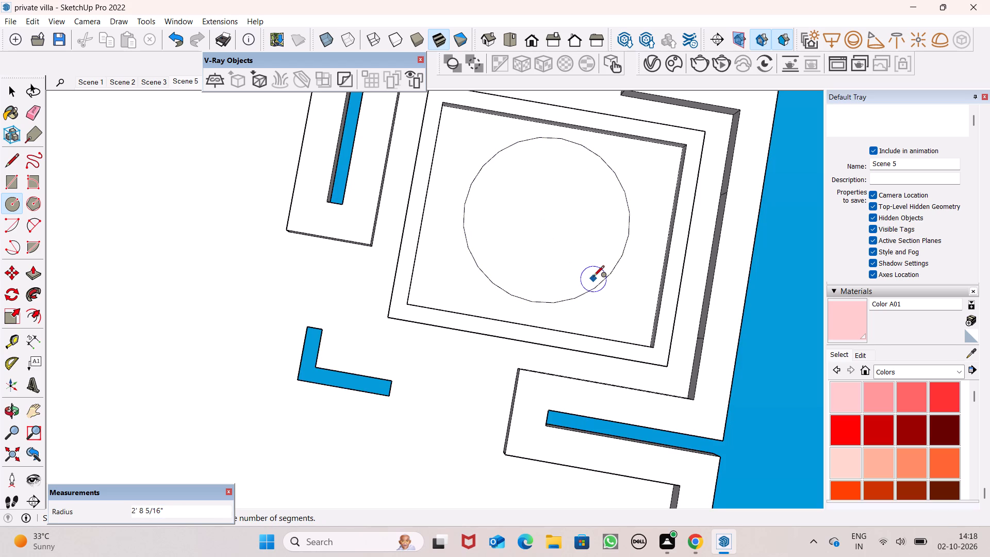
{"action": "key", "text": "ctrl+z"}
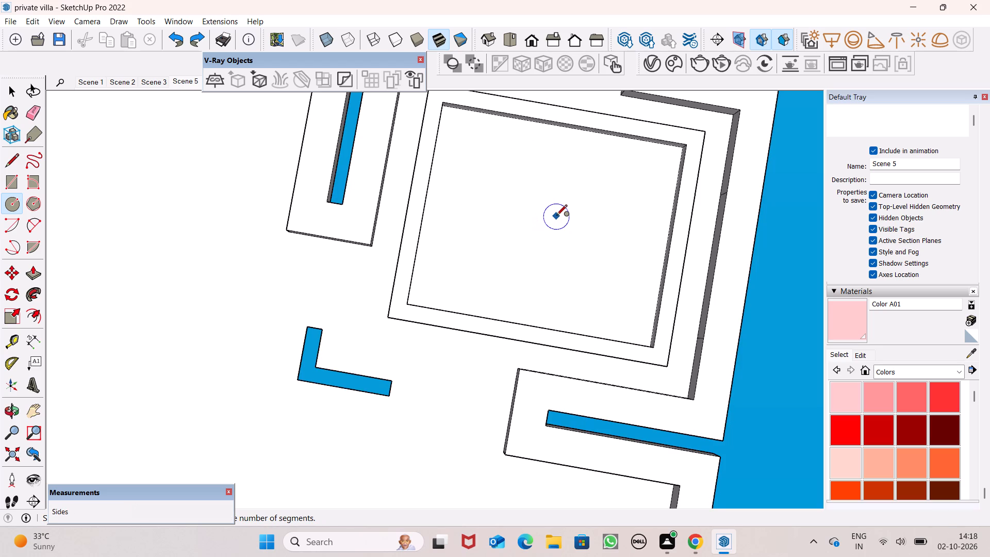
Draw a circle about 2' 3" in radius near the middle of the raised rectangular frame on the slab's underside.
{"action": "left_click", "coordinate": [558, 218]}
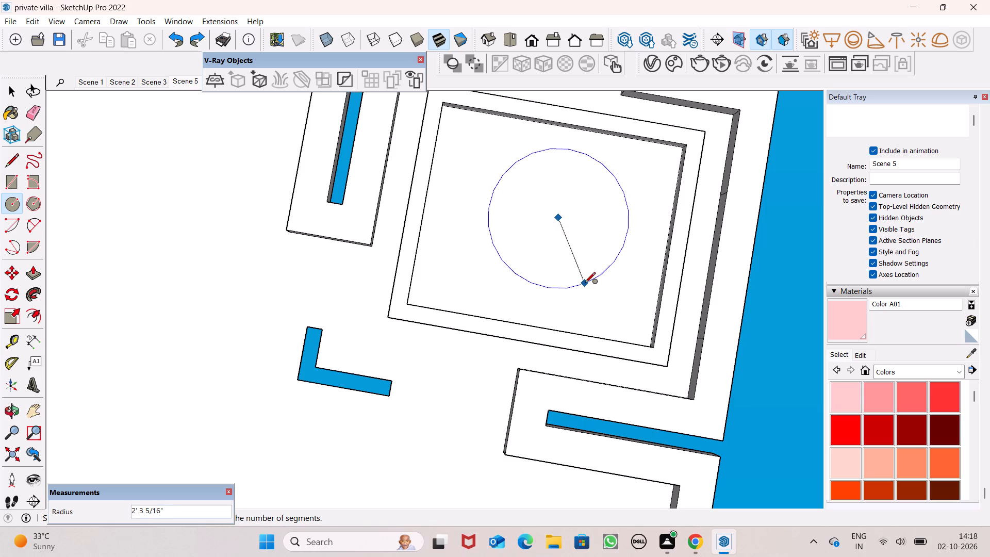
{"action": "left_click", "coordinate": [585, 284]}
{"action": "key", "text": "space"}
Select the circle's face and edge and move them a few inches to centre the circle within the rectangular frame.
{"action": "double_click", "coordinate": [557, 253]}
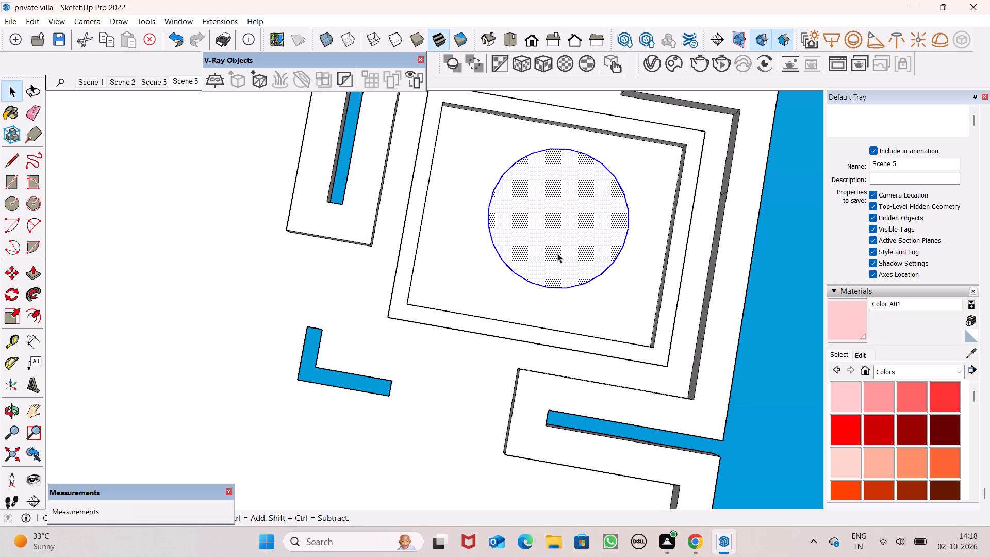
{"action": "key", "text": "m"}
{"action": "key", "text": "Return"}
{"action": "left_click_drag", "start_coordinate": [557, 254], "coordinate": [558, 256]}
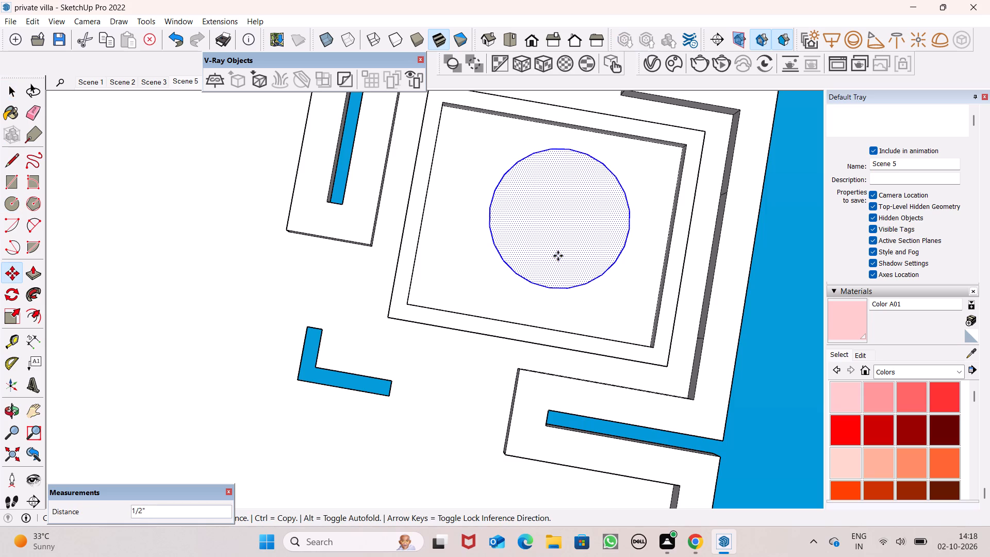
{"action": "left_click_drag", "start_coordinate": [558, 256], "coordinate": [558, 263]}
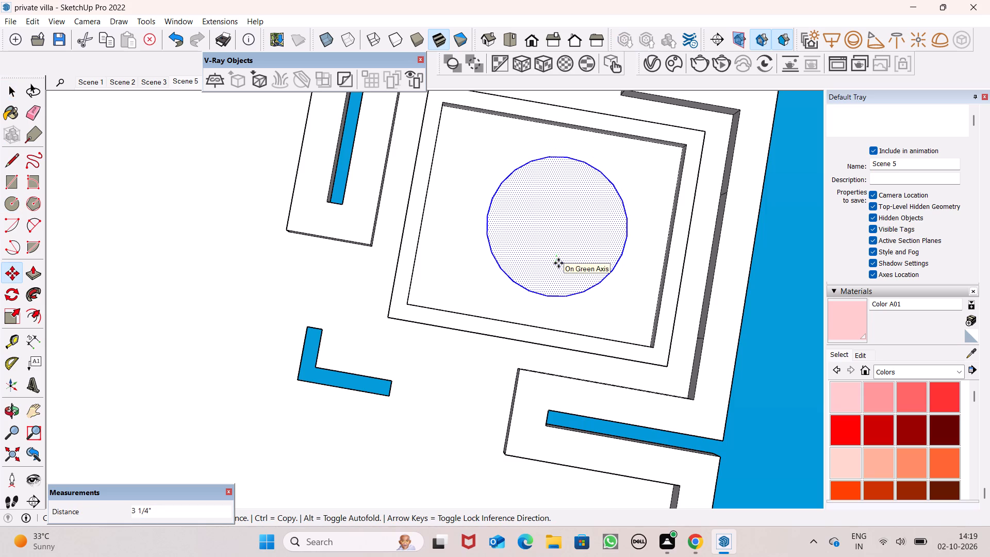
{"action": "left_click_drag", "start_coordinate": [558, 263], "coordinate": [549, 260]}
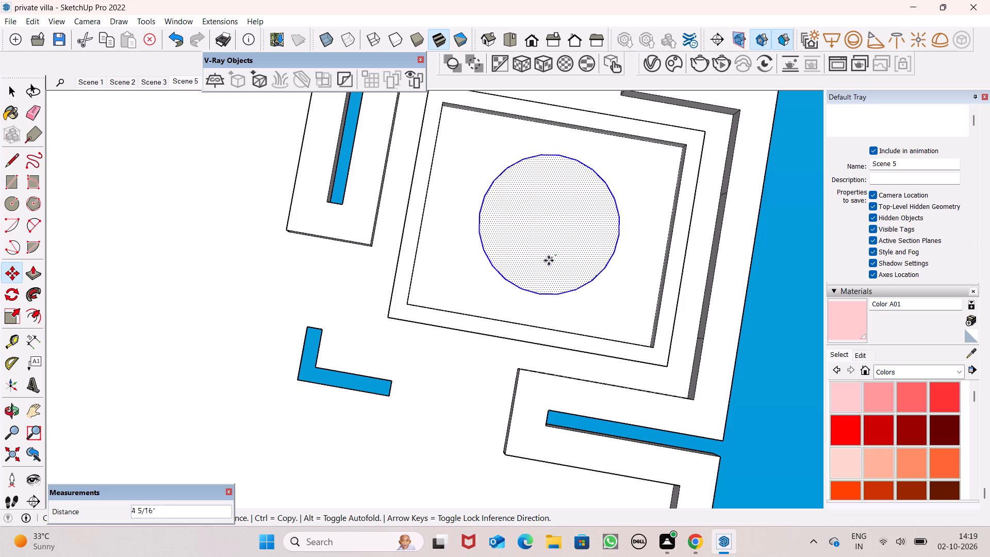
{"action": "left_click_drag", "start_coordinate": [549, 260], "coordinate": [549, 264]}
{"action": "key", "text": "space"}
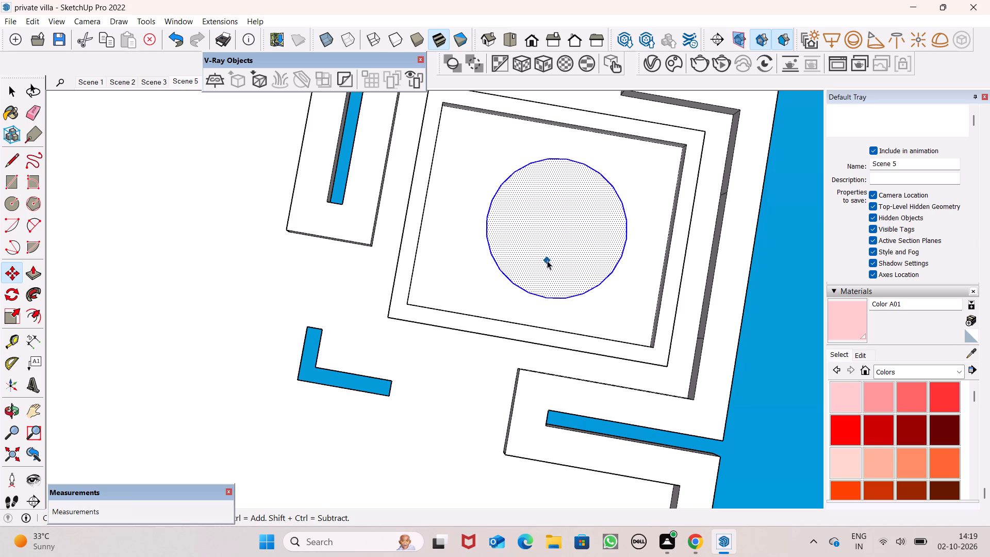
Reselect the circle's face and edge and shift them a few more inches to centre the circle within the raised rectangular frame.
{"action": "left_click", "coordinate": [549, 259]}
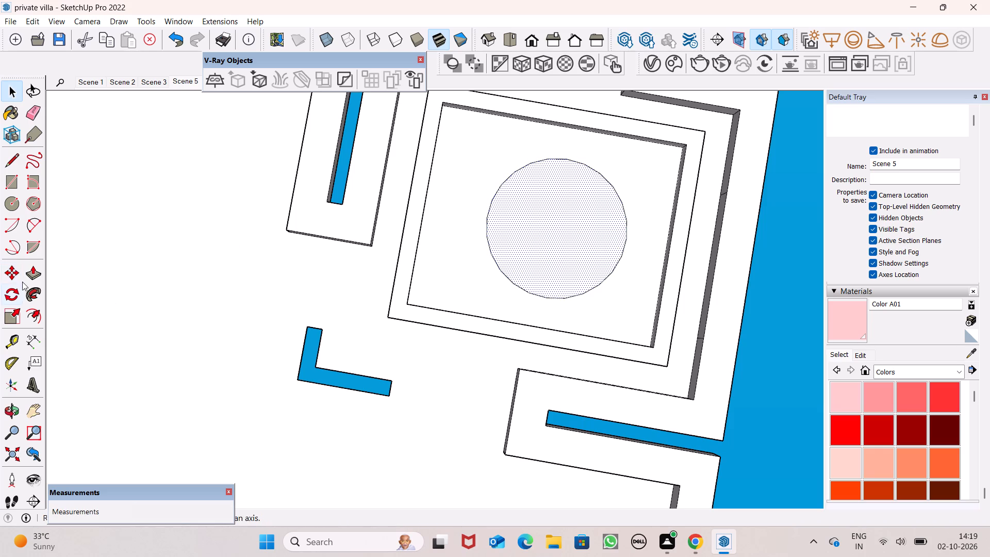
{"action": "left_click", "coordinate": [800, 379]}
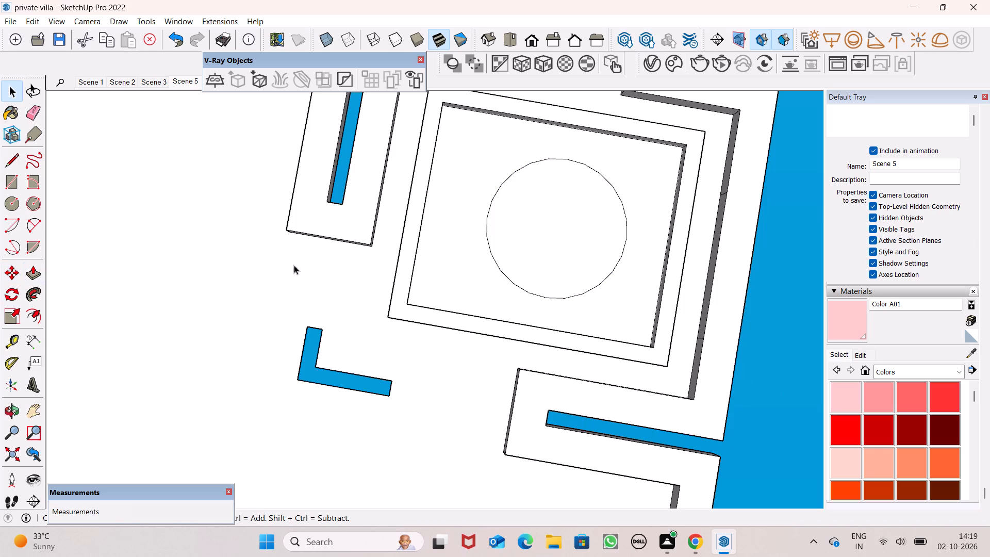
{"action": "left_click", "coordinate": [548, 238]}
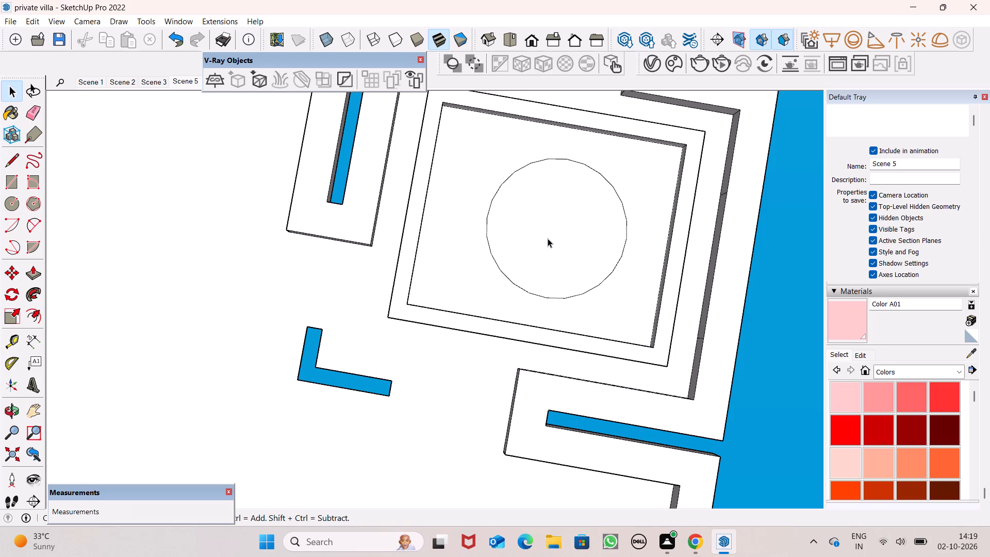
{"action": "double_click", "coordinate": [548, 238]}
{"action": "left_click", "coordinate": [779, 330]}
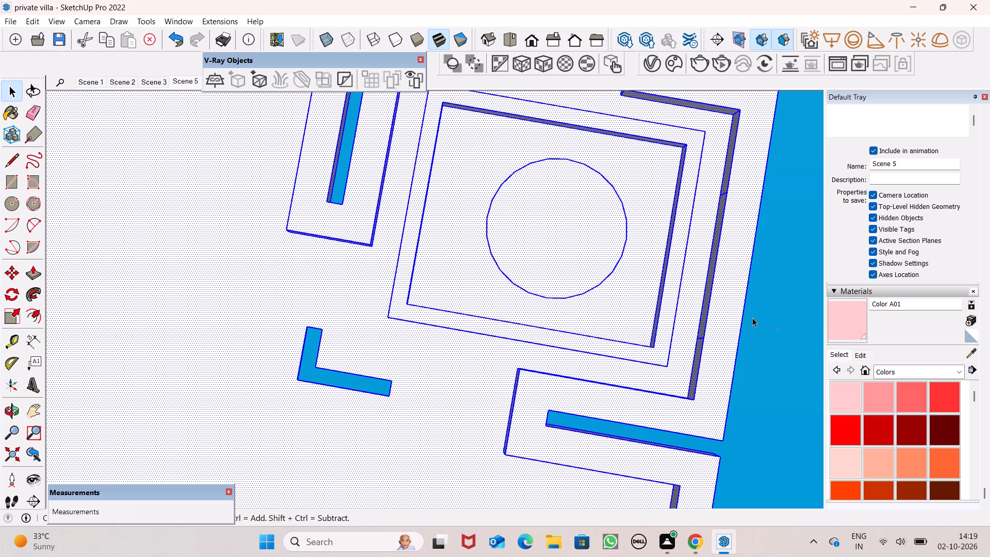
{"action": "left_click", "coordinate": [571, 259]}
{"action": "left_click", "coordinate": [571, 258]}
{"action": "triple_click", "coordinate": [571, 257]}
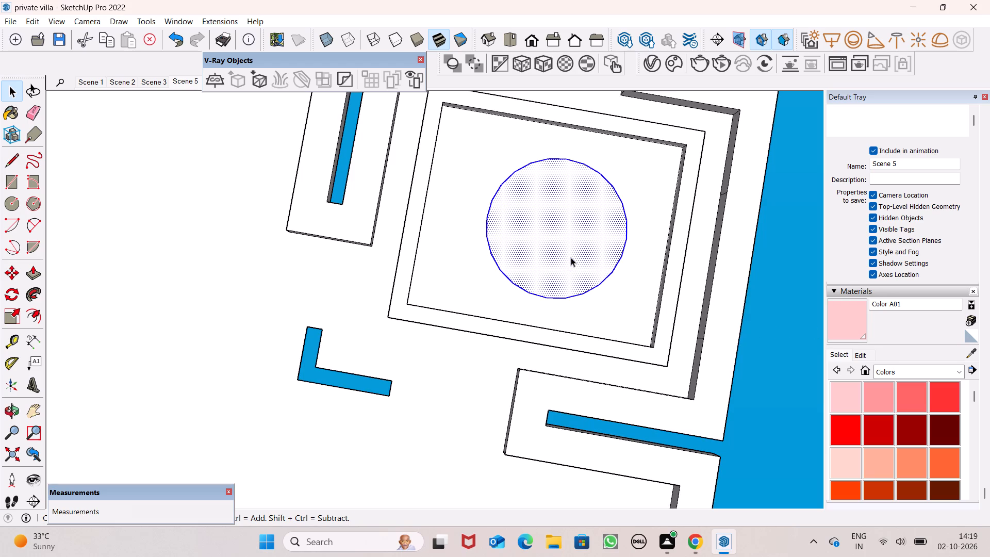
{"action": "left_click", "coordinate": [750, 333]}
{"action": "double_click", "coordinate": [537, 261]}
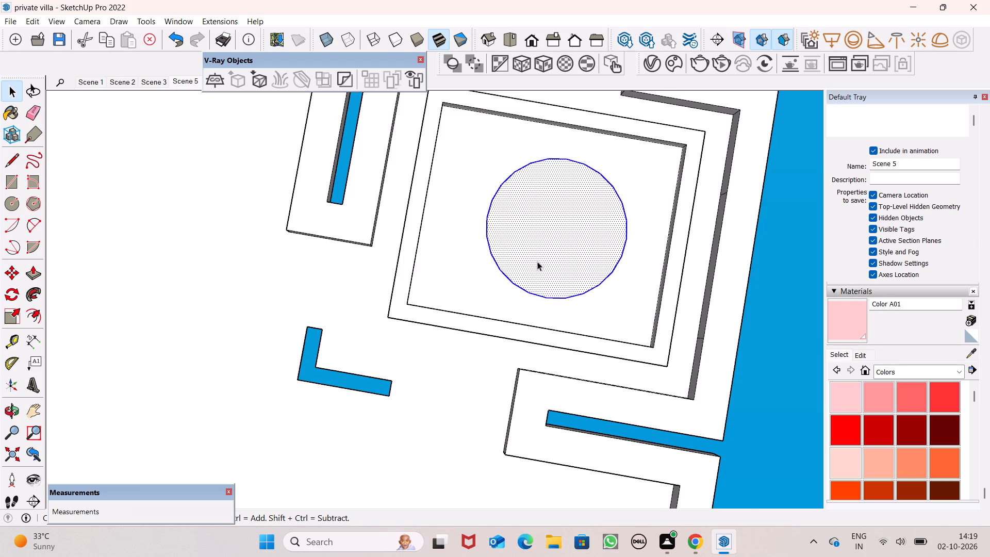
{"action": "key", "text": "m"}
{"action": "key", "text": "Return"}
{"action": "left_click_drag", "start_coordinate": [543, 252], "coordinate": [538, 252]}
{"action": "left_click", "coordinate": [536, 252]}
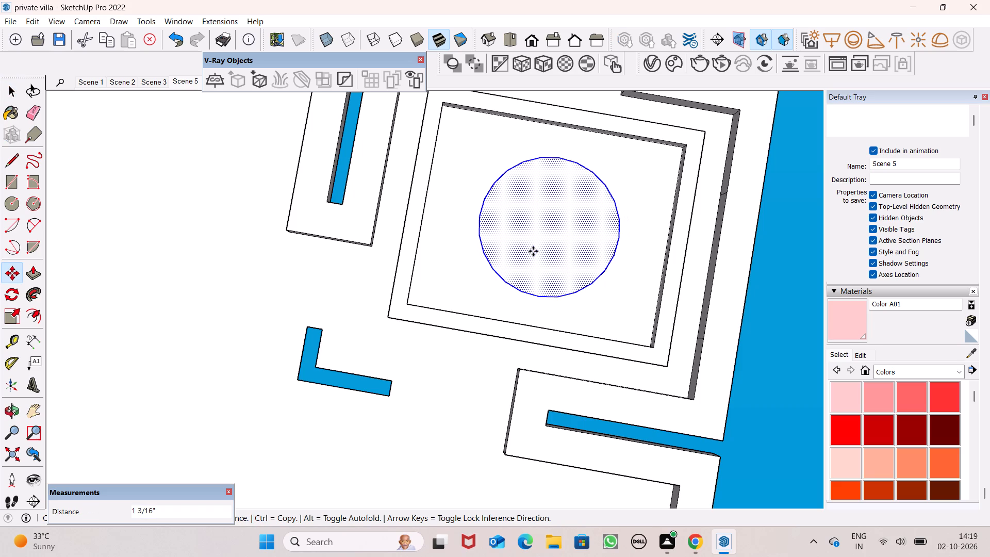
{"action": "left_click", "coordinate": [800, 359]}
{"action": "key", "text": "space"}
{"action": "key", "text": "space"}
{"action": "left_click", "coordinate": [794, 350]}
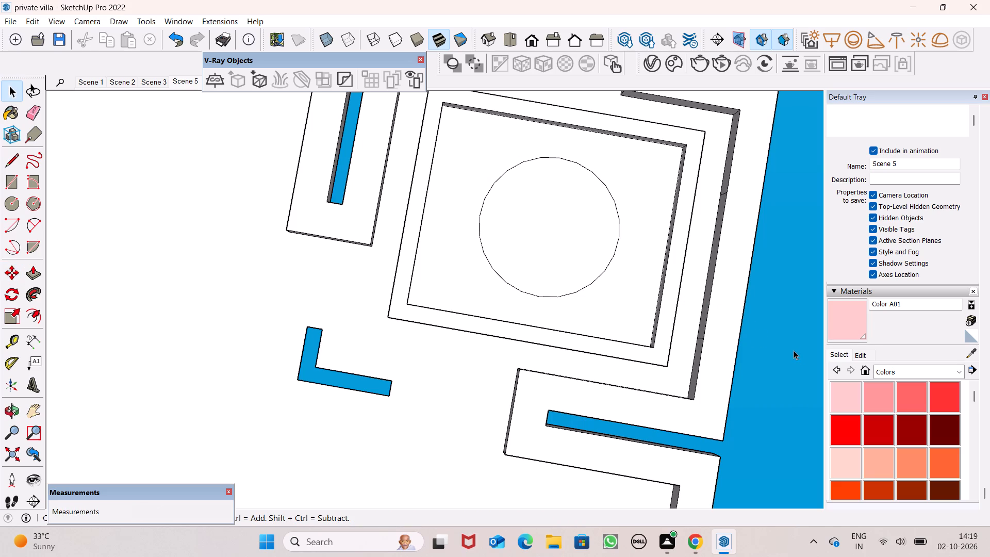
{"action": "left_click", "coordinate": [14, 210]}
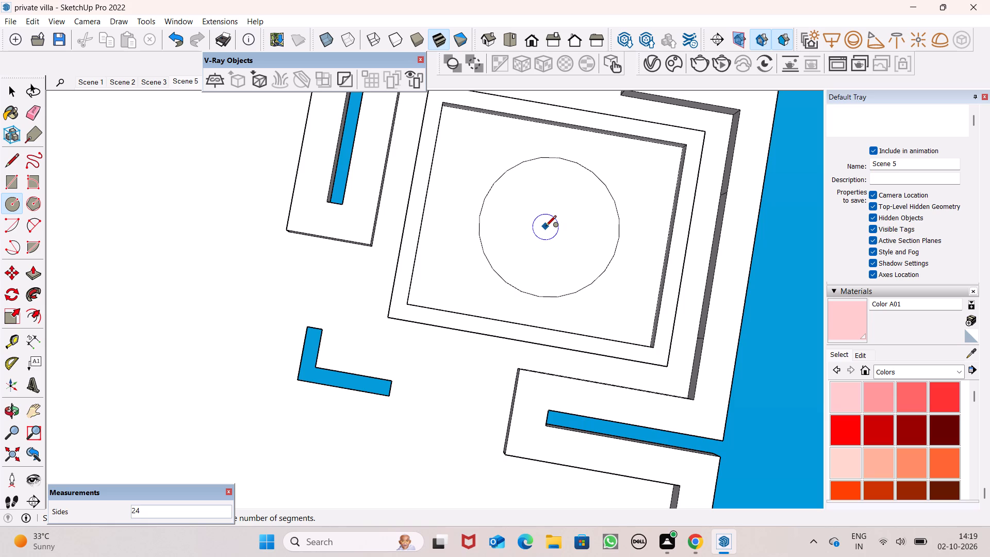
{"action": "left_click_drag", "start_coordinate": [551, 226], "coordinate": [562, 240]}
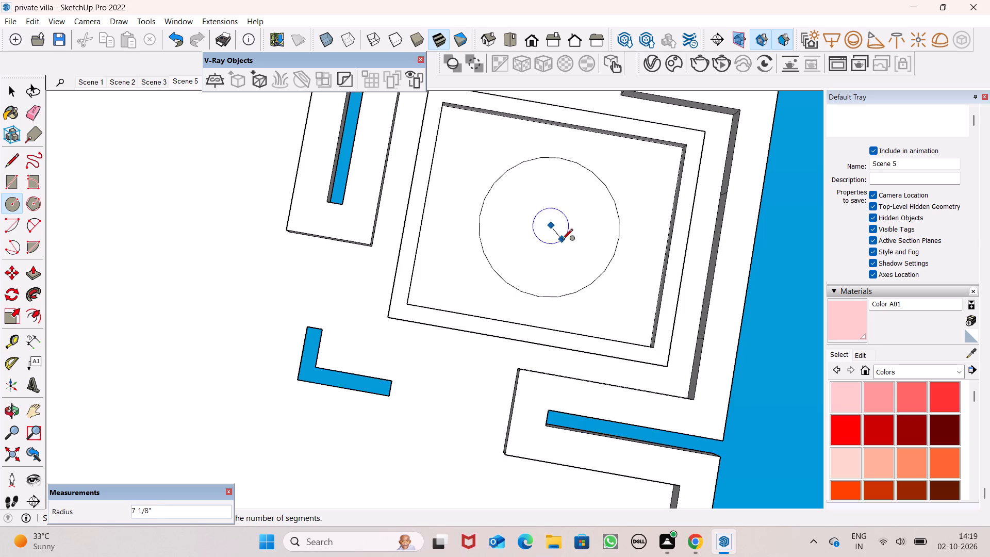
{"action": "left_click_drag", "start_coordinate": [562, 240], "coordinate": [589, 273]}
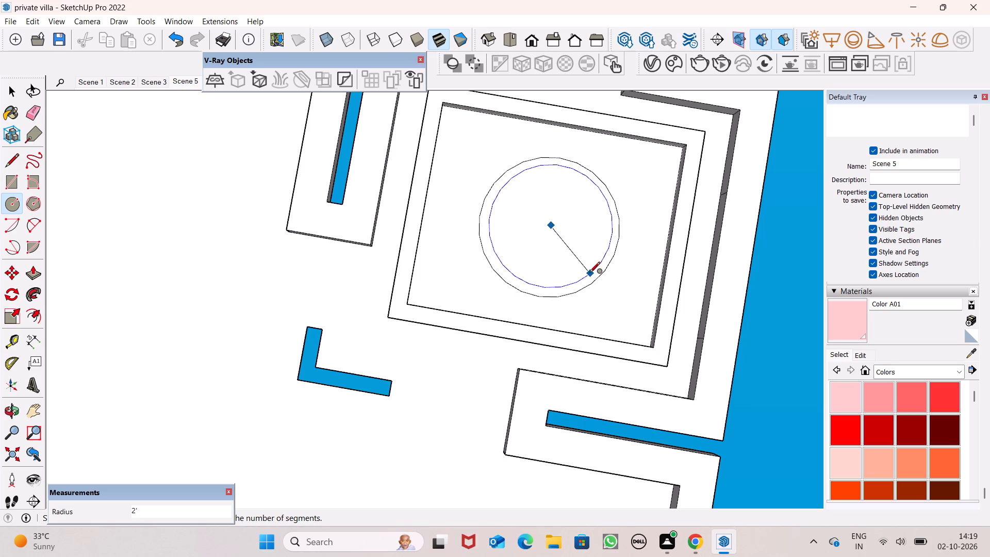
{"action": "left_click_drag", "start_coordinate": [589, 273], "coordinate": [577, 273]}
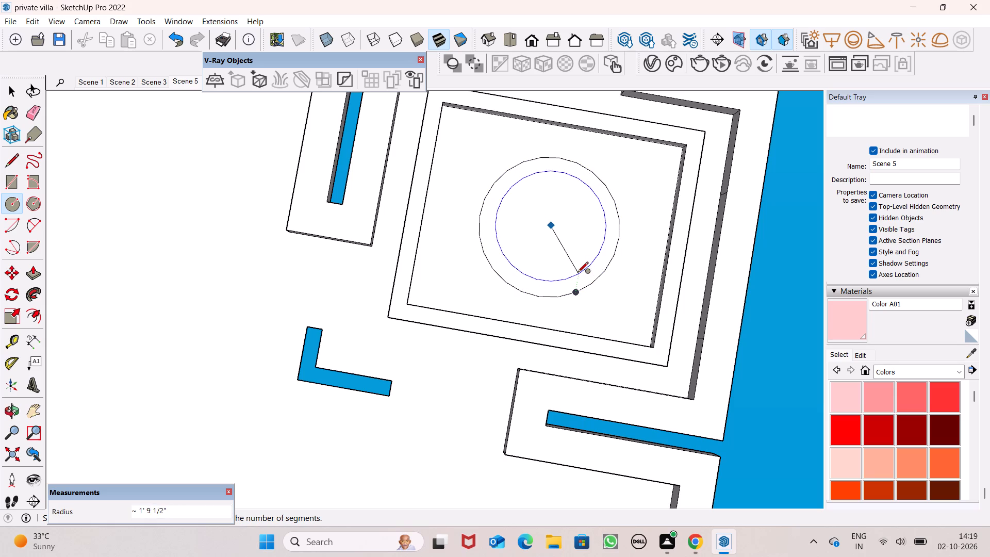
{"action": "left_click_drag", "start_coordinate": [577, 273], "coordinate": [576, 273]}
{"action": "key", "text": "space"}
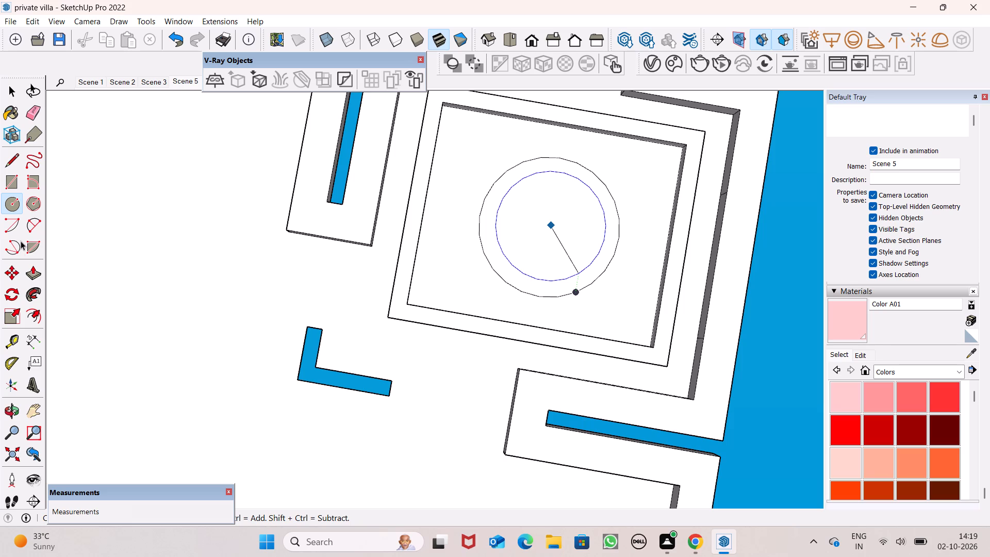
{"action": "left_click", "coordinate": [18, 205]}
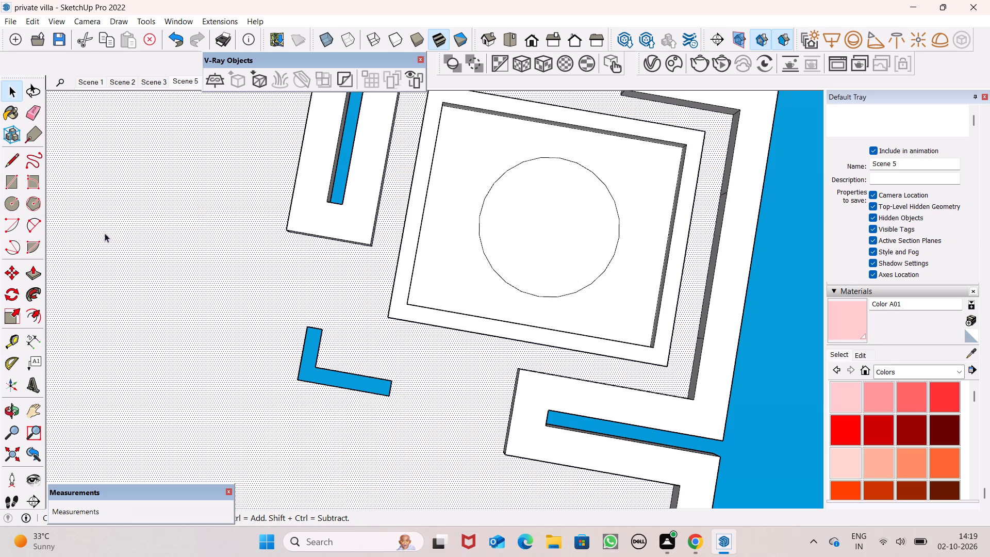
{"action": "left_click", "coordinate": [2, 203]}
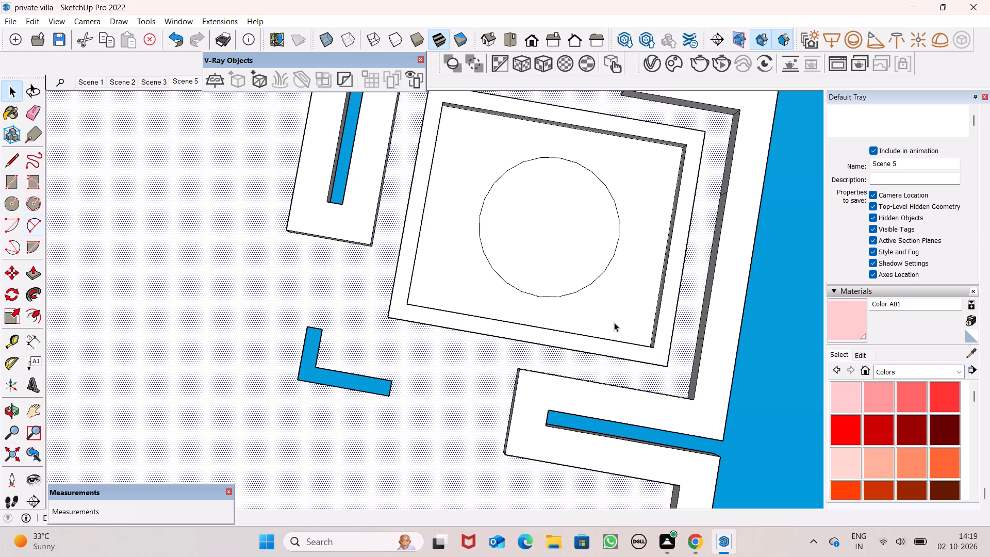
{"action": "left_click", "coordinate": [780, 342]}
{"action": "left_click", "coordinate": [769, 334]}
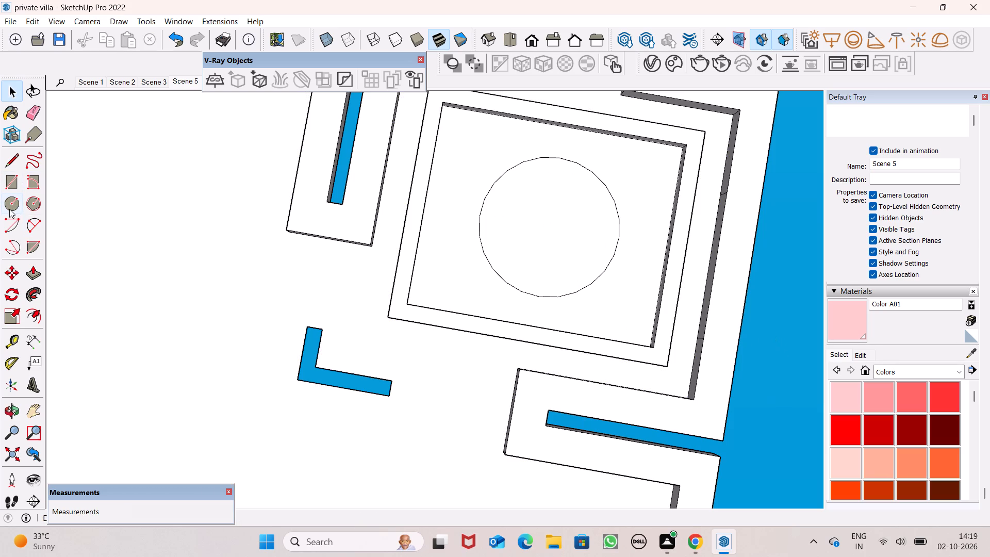
Draw a concentric circle of about 2' radius inside the existing circle to form a narrow ring.
{"action": "left_click", "coordinate": [12, 202]}
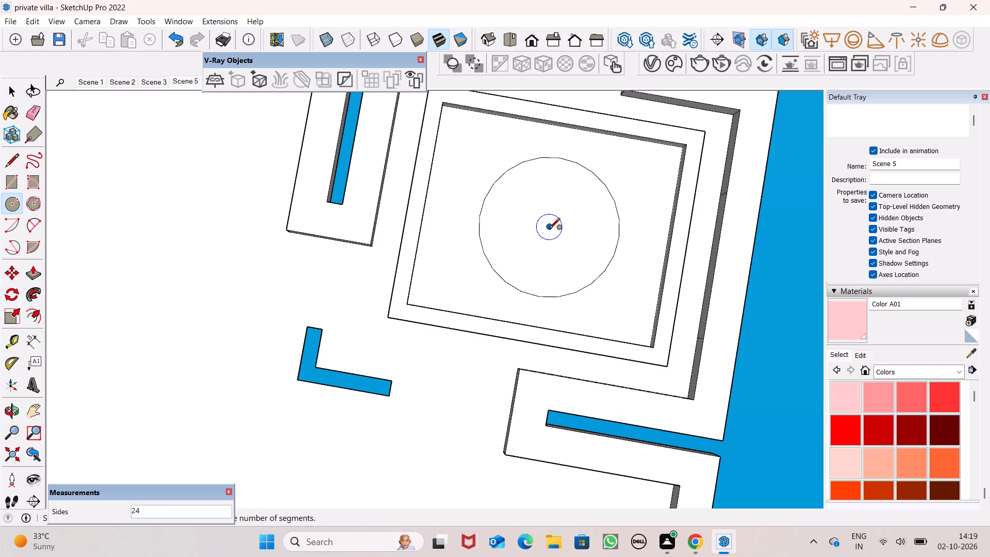
{"action": "left_click_drag", "start_coordinate": [549, 230], "coordinate": [581, 283]}
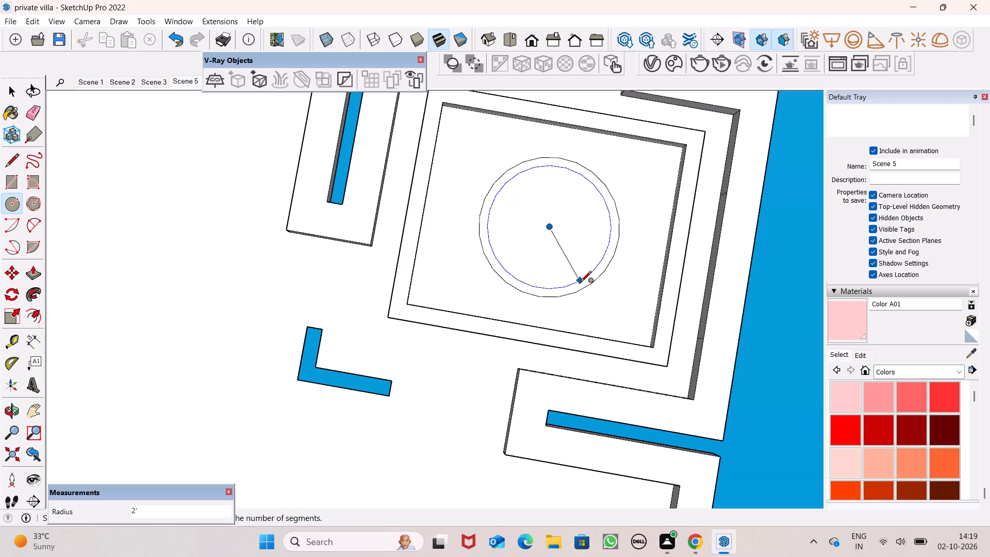
{"action": "left_click_drag", "start_coordinate": [581, 283], "coordinate": [580, 283]}
{"action": "left_click_drag", "start_coordinate": [580, 283], "coordinate": [580, 281]}
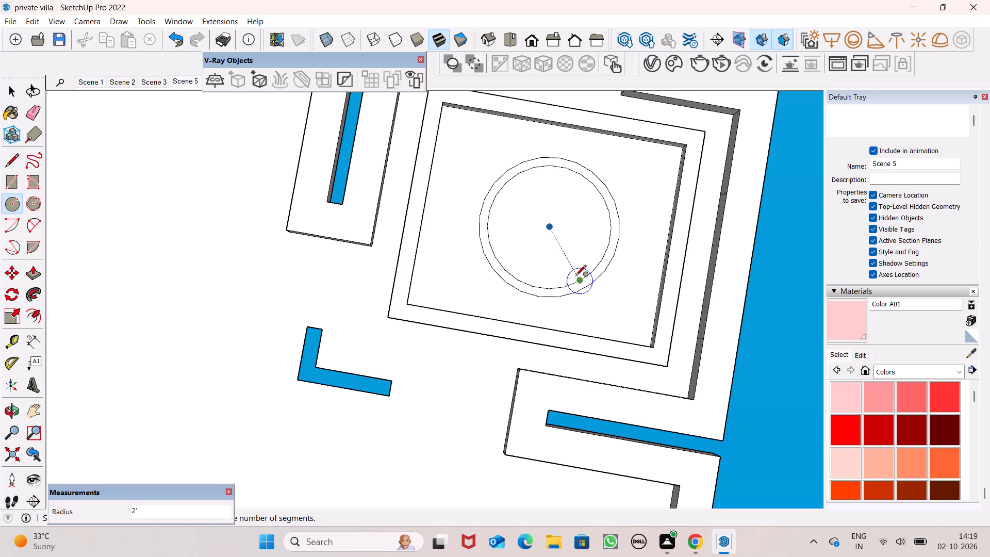
{"action": "key", "text": "space"}
{"action": "key", "text": "space"}
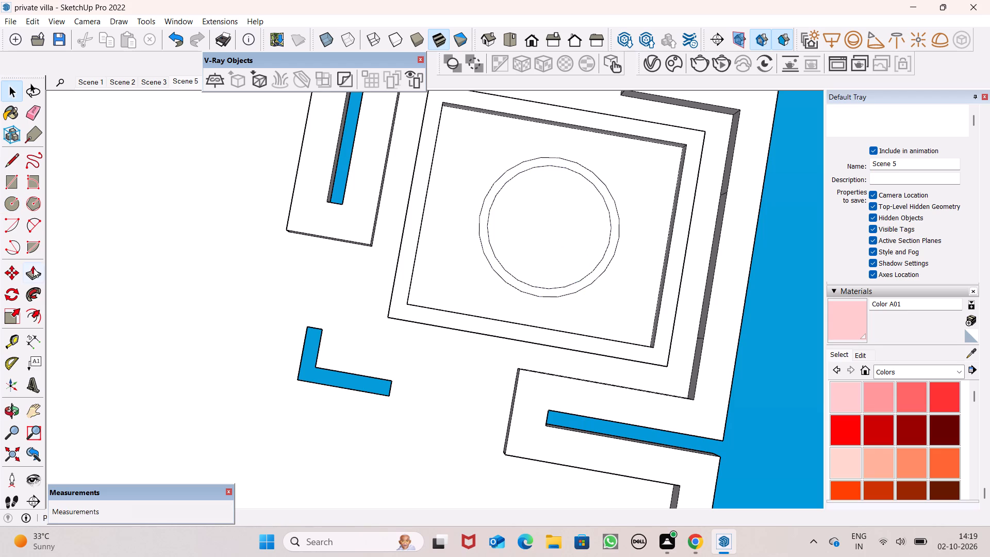
Push/Pull the narrow ring between the two circles out about 4", level with the surrounding rectangular frame.
{"action": "left_click_drag", "start_coordinate": [34, 268], "coordinate": [57, 268]}
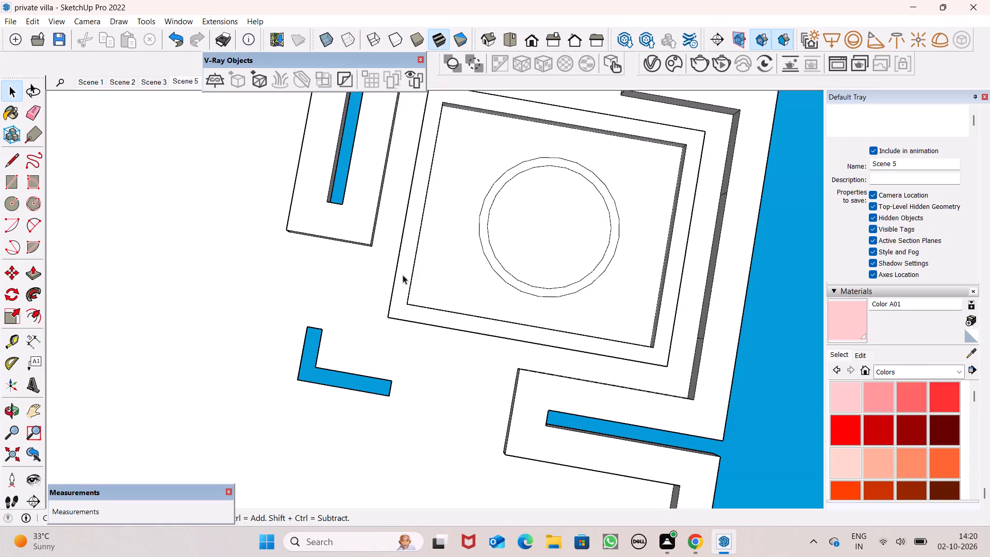
{"action": "left_click", "coordinate": [34, 274]}
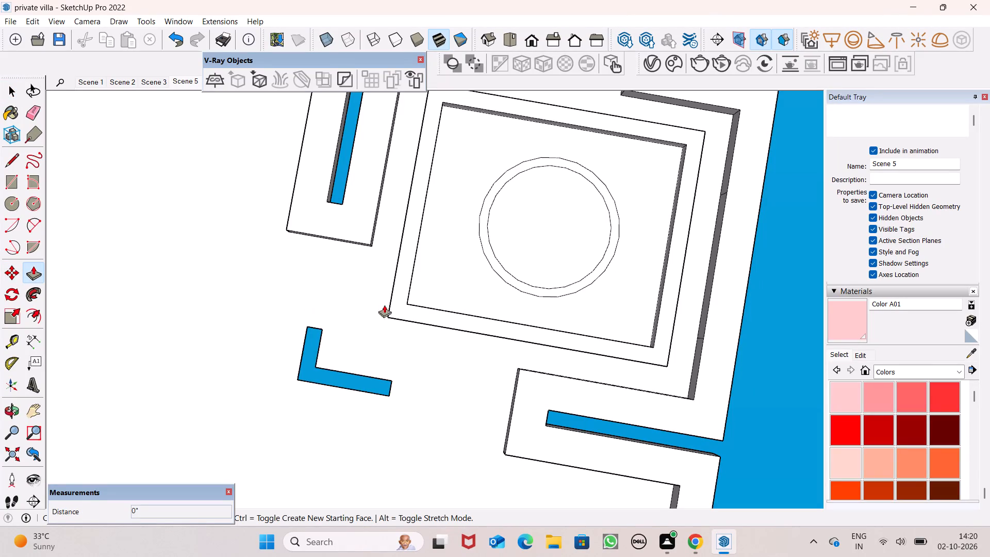
{"action": "left_click_drag", "start_coordinate": [520, 284], "coordinate": [508, 289]}
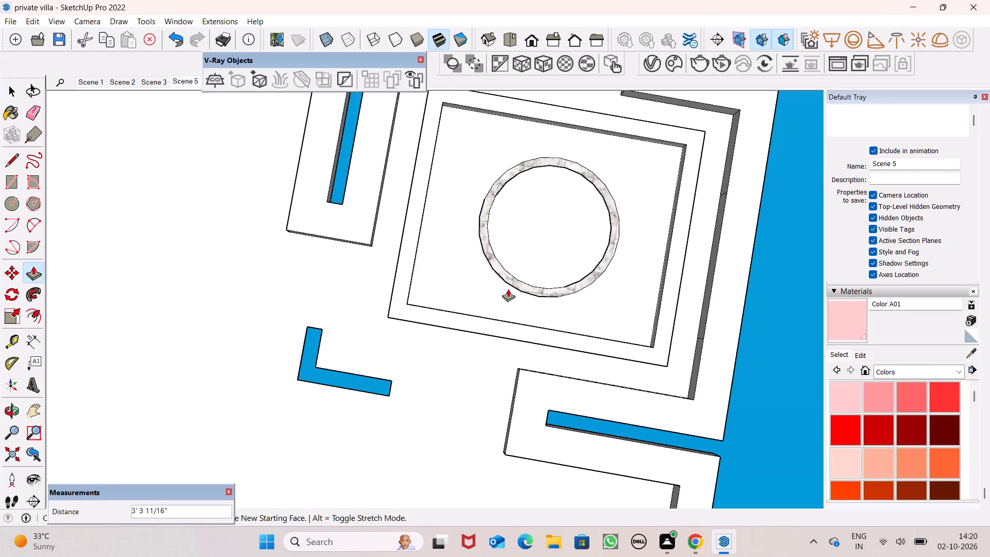
{"action": "left_click_drag", "start_coordinate": [508, 289], "coordinate": [410, 284]}
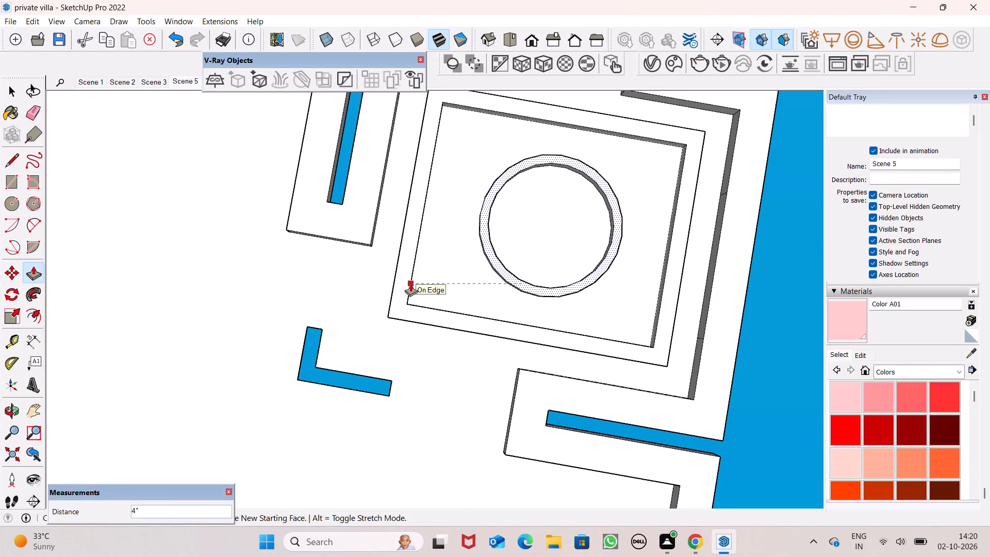
{"action": "left_click_drag", "start_coordinate": [410, 284], "coordinate": [407, 283]}
{"action": "scroll", "coordinate": [521, 290], "scroll_direction": "down", "scroll_amount": 3}
{"action": "middle_click_drag", "start_coordinate": [524, 285], "coordinate": [543, 389]}
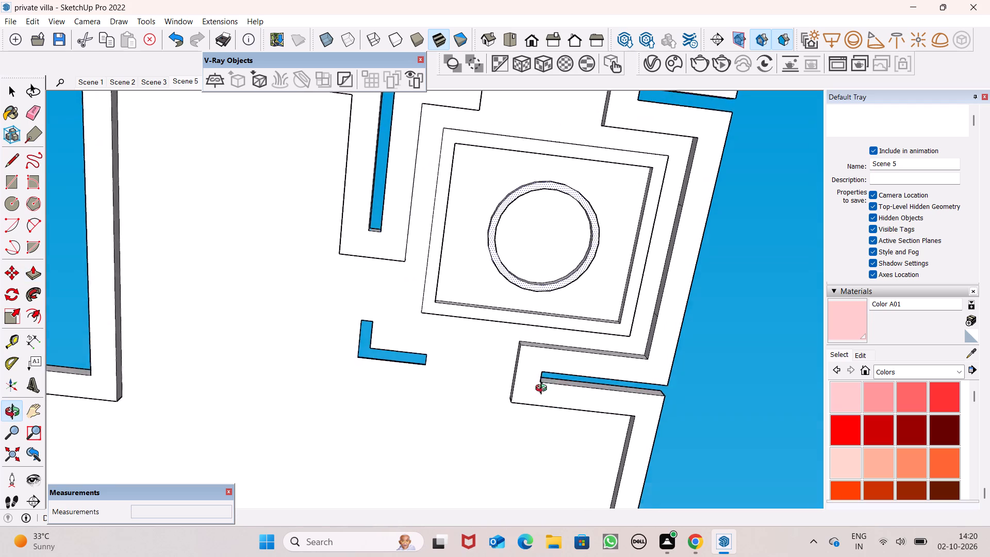
{"action": "middle_click_drag", "start_coordinate": [543, 389], "coordinate": [542, 406]}
{"action": "scroll", "coordinate": [542, 409], "scroll_direction": "down", "scroll_amount": 1}
{"action": "key", "text": "space"}
Examine the detached false ceiling from a distance and up close, checking the raised ring, rectangular frame and borders.
{"action": "scroll", "coordinate": [560, 281], "scroll_direction": "down", "scroll_amount": 11}
{"action": "middle_click_drag", "start_coordinate": [567, 280], "coordinate": [562, 225]}
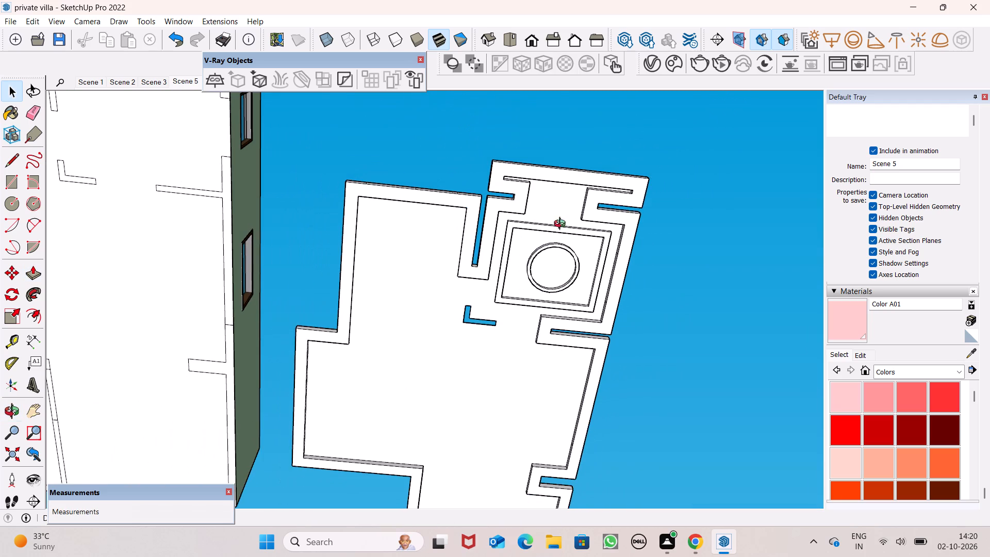
{"action": "middle_click_drag", "start_coordinate": [562, 225], "coordinate": [552, 143]}
{"action": "scroll", "coordinate": [590, 197], "scroll_direction": "down", "scroll_amount": 7}
{"action": "scroll", "coordinate": [598, 153], "scroll_direction": "down", "scroll_amount": 6}
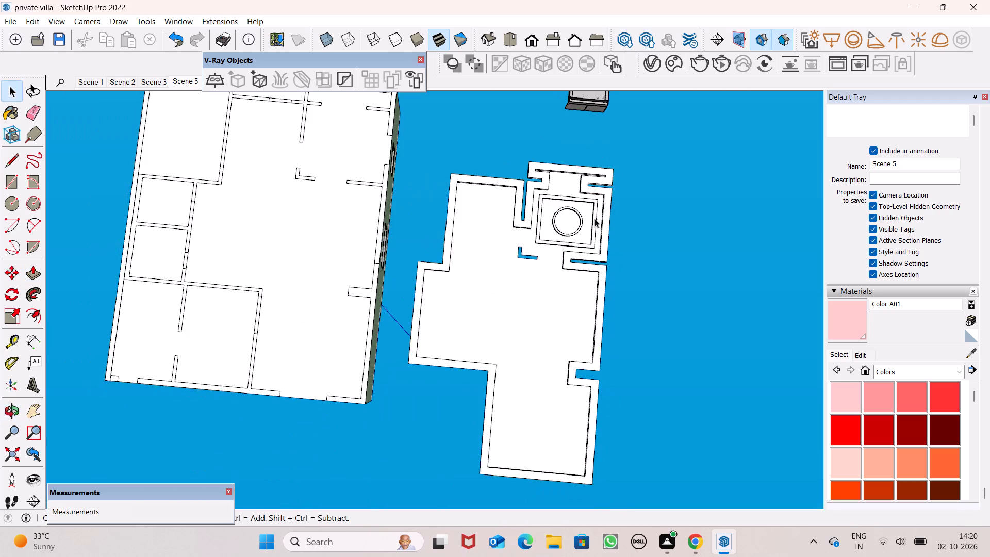
{"action": "scroll", "coordinate": [568, 284], "scroll_direction": "up", "scroll_amount": 7}
{"action": "scroll", "coordinate": [626, 181], "scroll_direction": "up", "scroll_amount": 4}
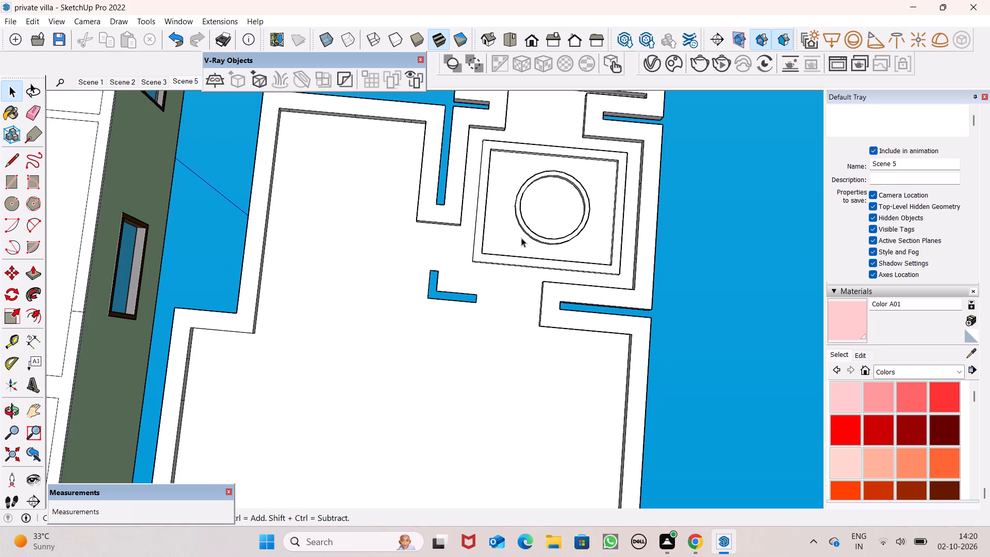
{"action": "scroll", "coordinate": [734, 78], "scroll_direction": "up", "scroll_amount": 1}
{"action": "scroll", "coordinate": [527, 161], "scroll_direction": "up", "scroll_amount": 2}
{"action": "scroll", "coordinate": [763, 195], "scroll_direction": "down", "scroll_amount": 4}
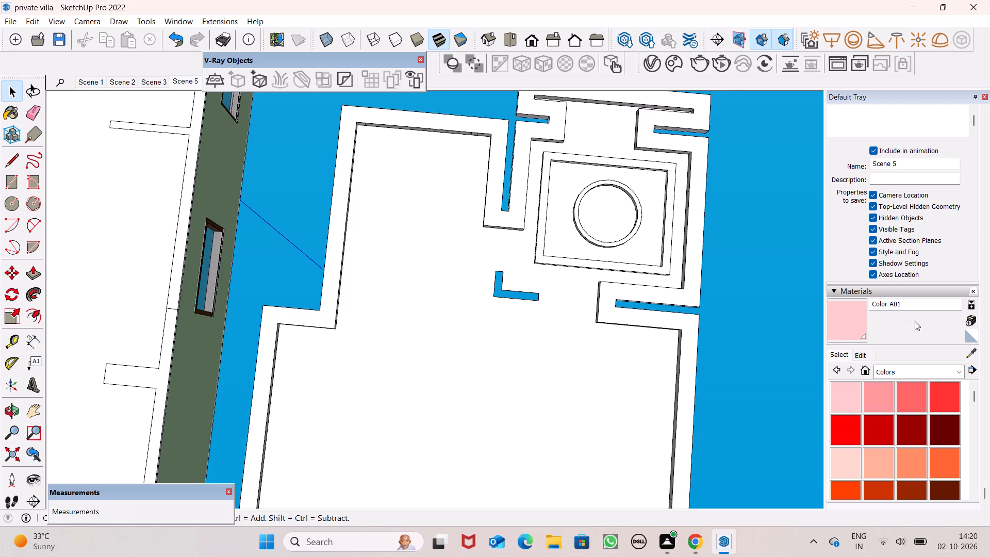
{"action": "scroll", "coordinate": [638, 321], "scroll_direction": "down", "scroll_amount": 6}
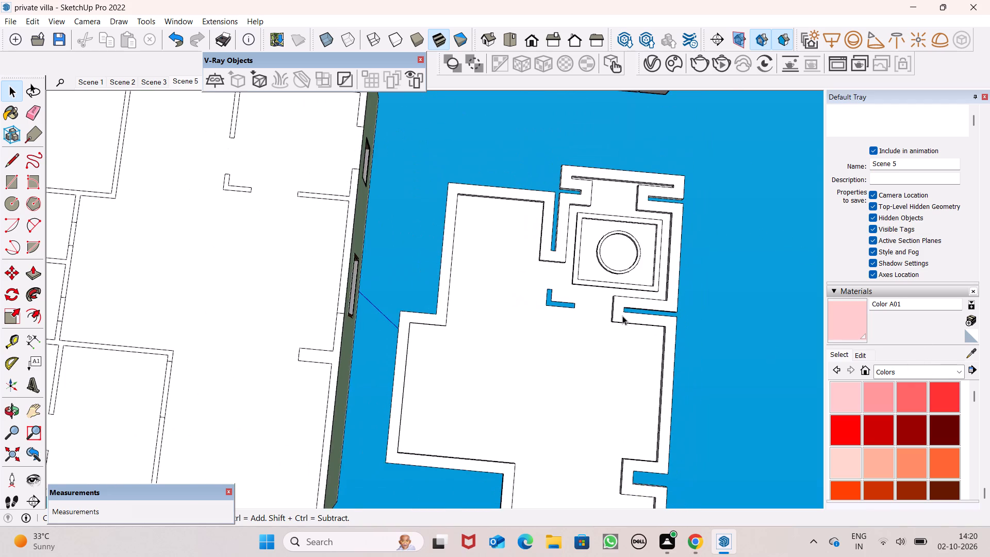
{"action": "scroll", "coordinate": [622, 316], "scroll_direction": "down", "scroll_amount": 2}
{"action": "scroll", "coordinate": [835, 379], "scroll_direction": "up", "scroll_amount": 1}
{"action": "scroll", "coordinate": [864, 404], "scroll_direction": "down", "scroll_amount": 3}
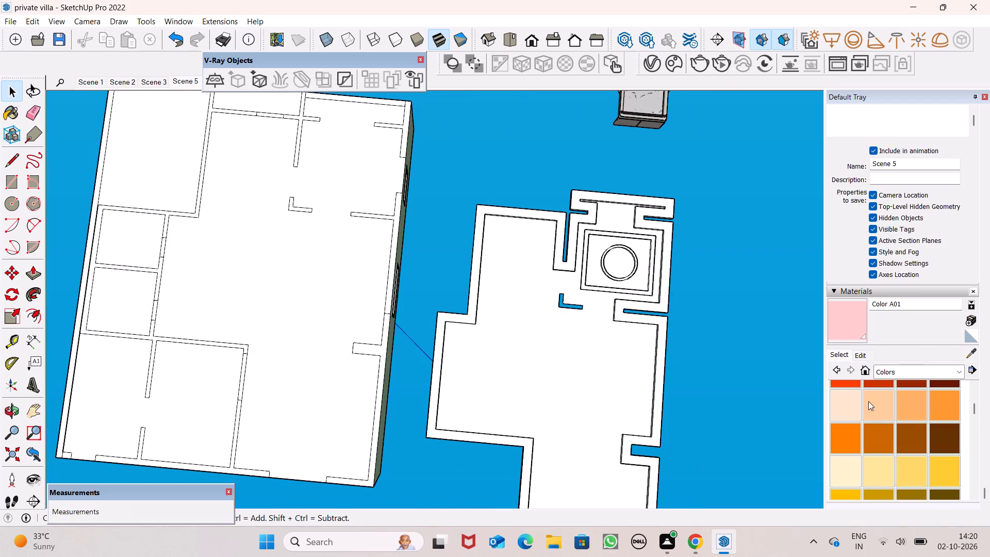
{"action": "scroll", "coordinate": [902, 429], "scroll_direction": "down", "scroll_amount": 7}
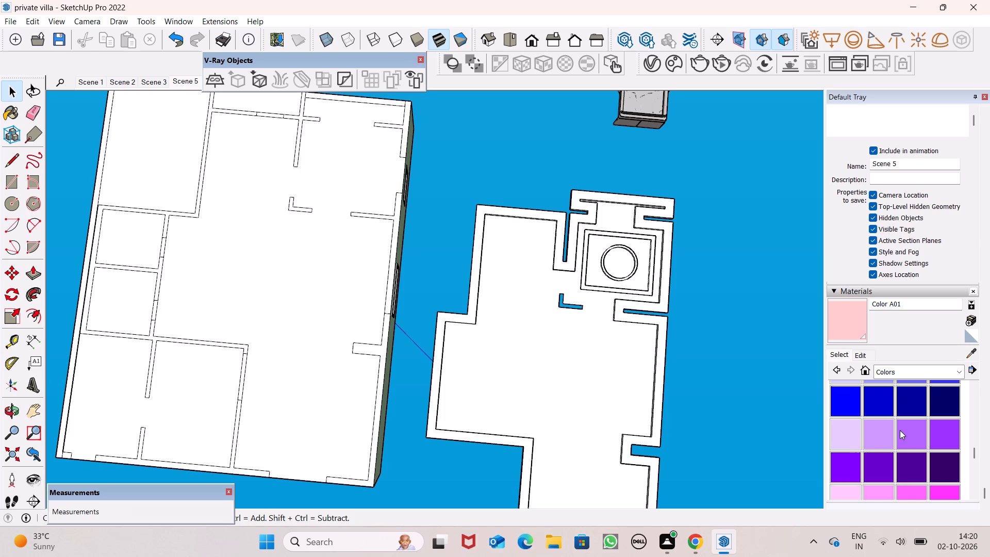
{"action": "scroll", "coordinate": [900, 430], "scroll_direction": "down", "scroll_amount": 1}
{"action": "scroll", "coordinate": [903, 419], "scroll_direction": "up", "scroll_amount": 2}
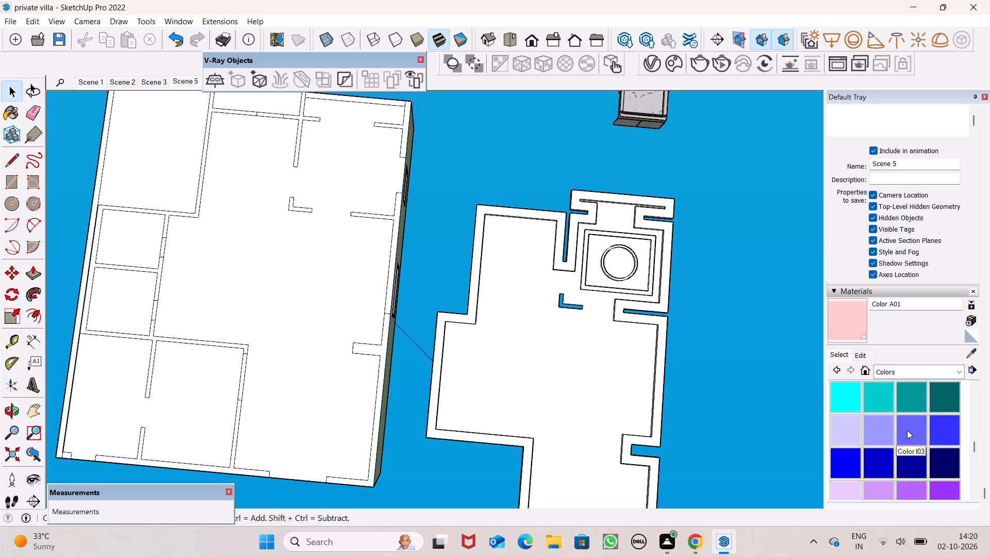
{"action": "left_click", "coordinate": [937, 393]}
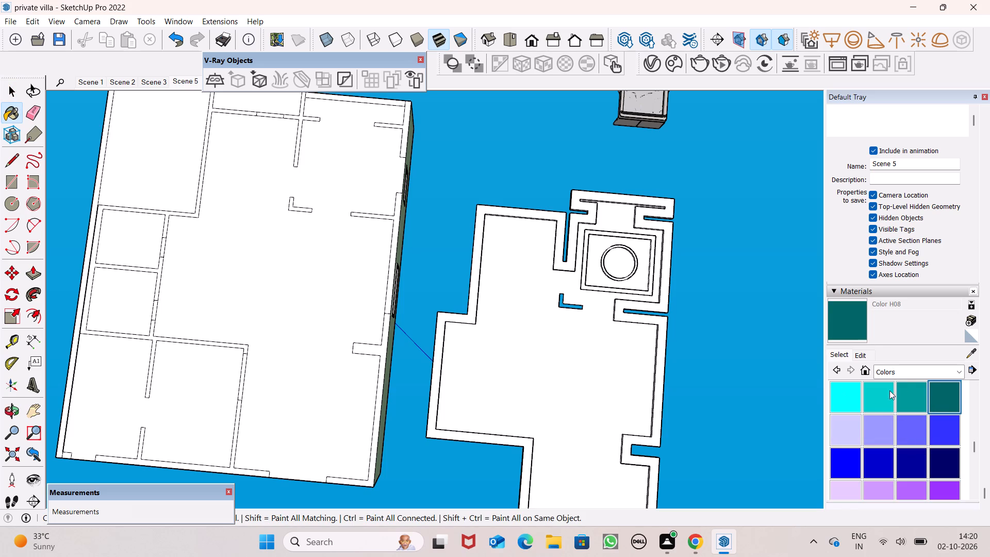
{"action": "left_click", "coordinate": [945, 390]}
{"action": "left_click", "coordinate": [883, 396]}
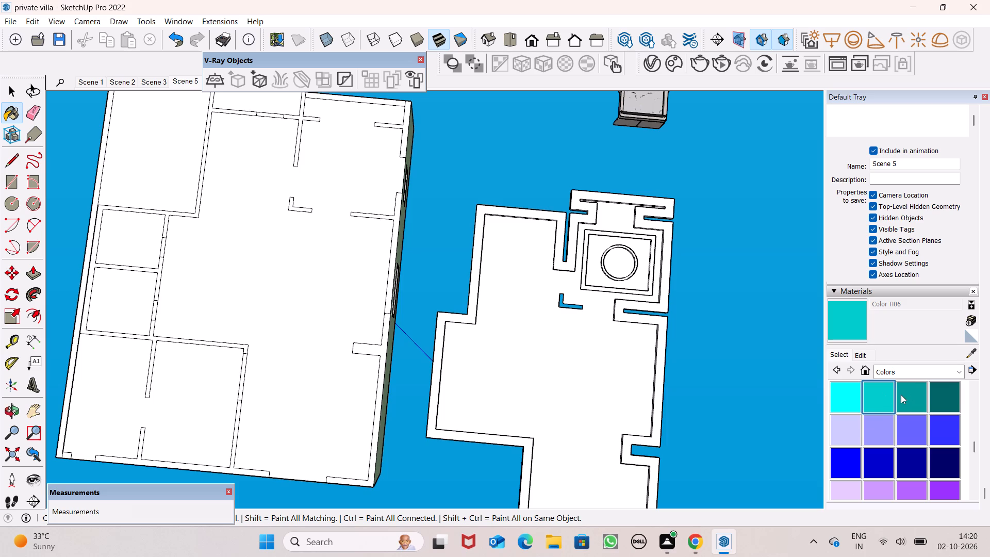
Paint the flat face of the raised rectangular frame around the circular ring with Color A02.
{"action": "scroll", "coordinate": [899, 405], "scroll_direction": "up", "scroll_amount": 7}
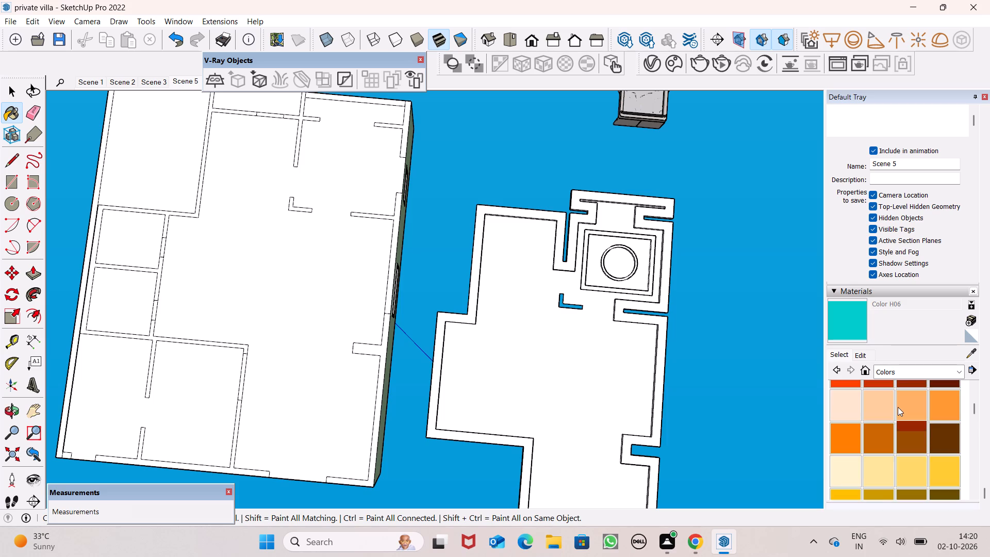
{"action": "scroll", "coordinate": [898, 407], "scroll_direction": "up", "scroll_amount": 1}
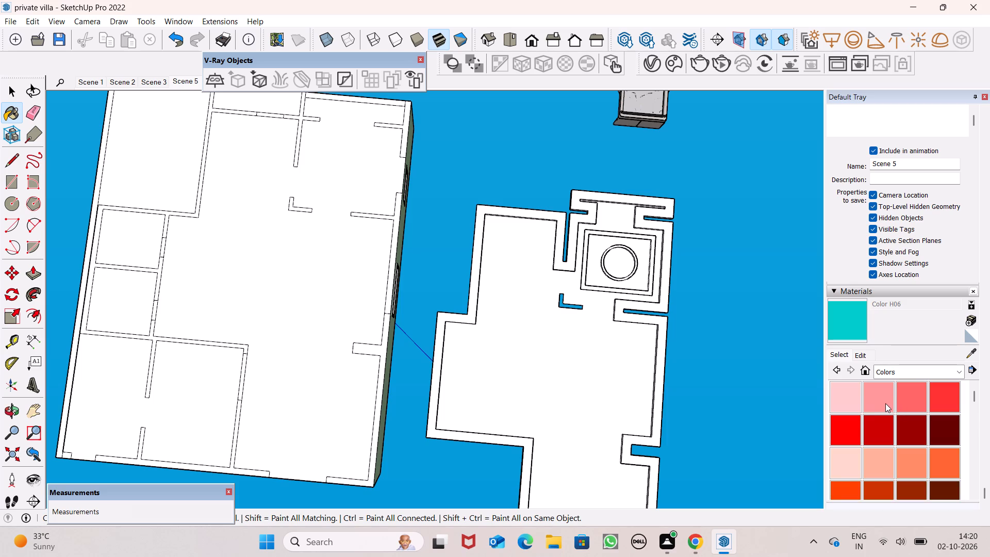
{"action": "left_click", "coordinate": [878, 406]}
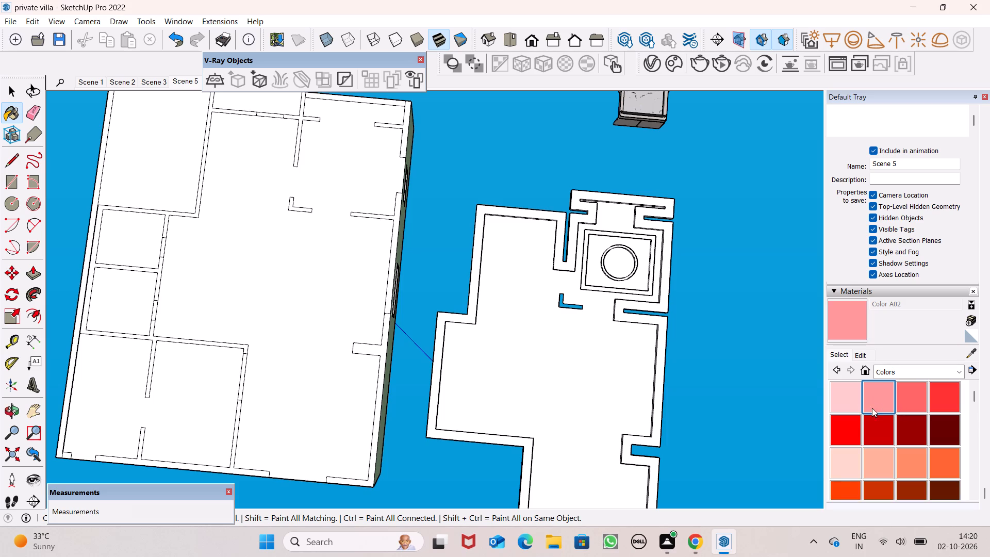
{"action": "scroll", "coordinate": [640, 275], "scroll_direction": "up", "scroll_amount": 8}
{"action": "scroll", "coordinate": [601, 233], "scroll_direction": "up", "scroll_amount": 9}
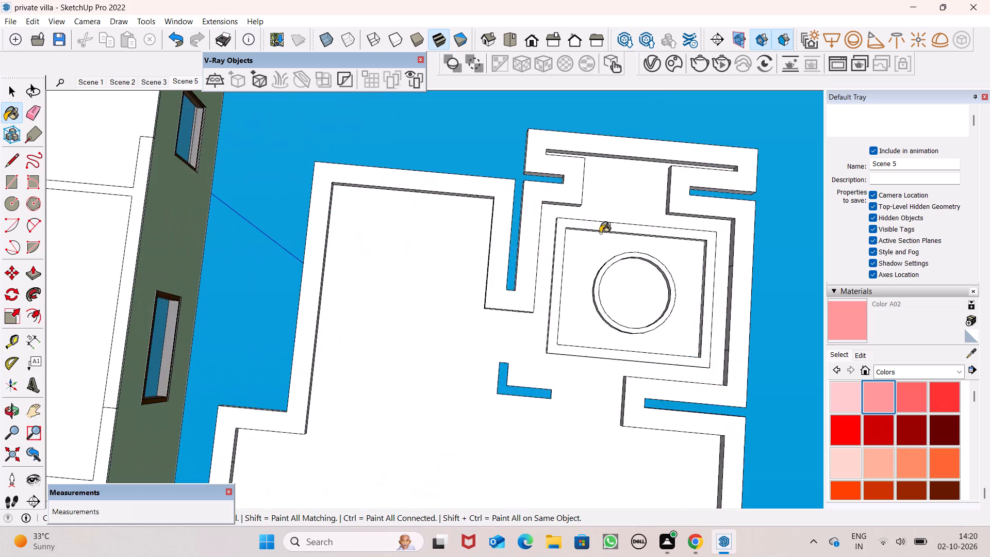
{"action": "scroll", "coordinate": [602, 233], "scroll_direction": "up", "scroll_amount": 8}
{"action": "left_click", "coordinate": [620, 222]}
Paint two adjacent outer side faces of the rectangular frame with Color A02.
{"action": "middle_click_drag", "start_coordinate": [655, 259], "coordinate": [748, 449]}
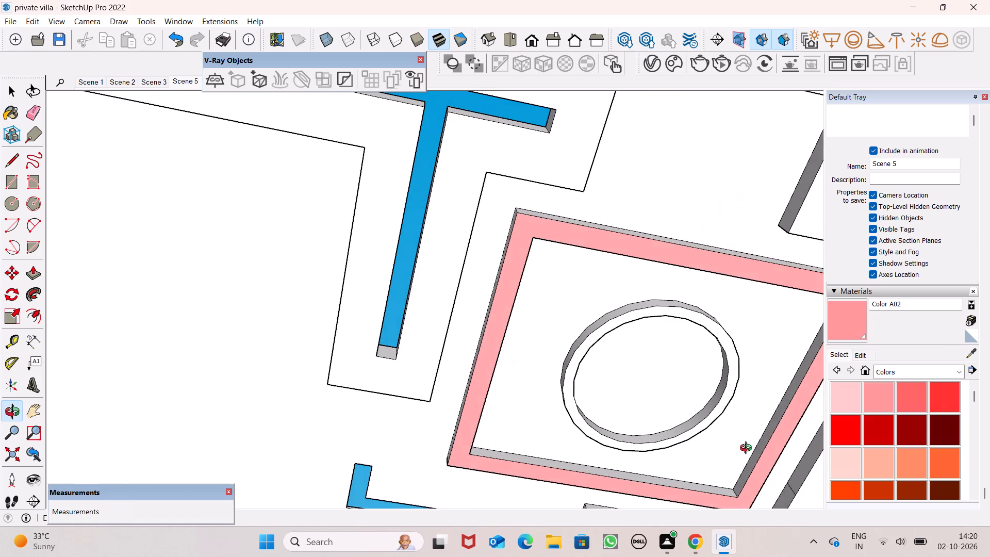
{"action": "middle_click_drag", "start_coordinate": [748, 449], "coordinate": [734, 453]}
{"action": "scroll", "coordinate": [615, 254], "scroll_direction": "up", "scroll_amount": 8}
{"action": "left_click", "coordinate": [566, 175]}
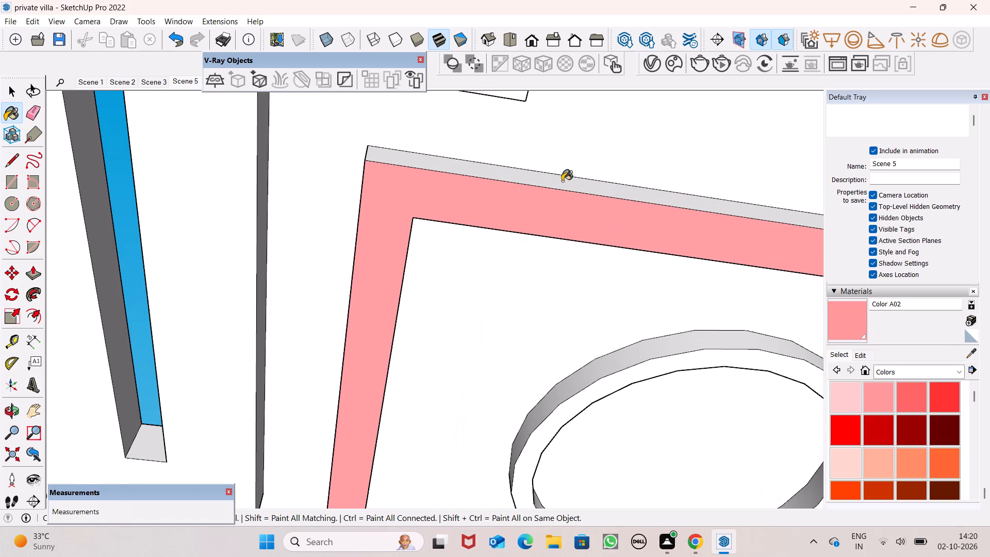
{"action": "left_click", "coordinate": [561, 182]}
{"action": "scroll", "coordinate": [600, 191], "scroll_direction": "down", "scroll_amount": 6}
{"action": "middle_click_drag", "start_coordinate": [592, 246], "coordinate": [869, 263]}
{"action": "scroll", "coordinate": [914, 258], "scroll_direction": "up", "scroll_amount": 1}
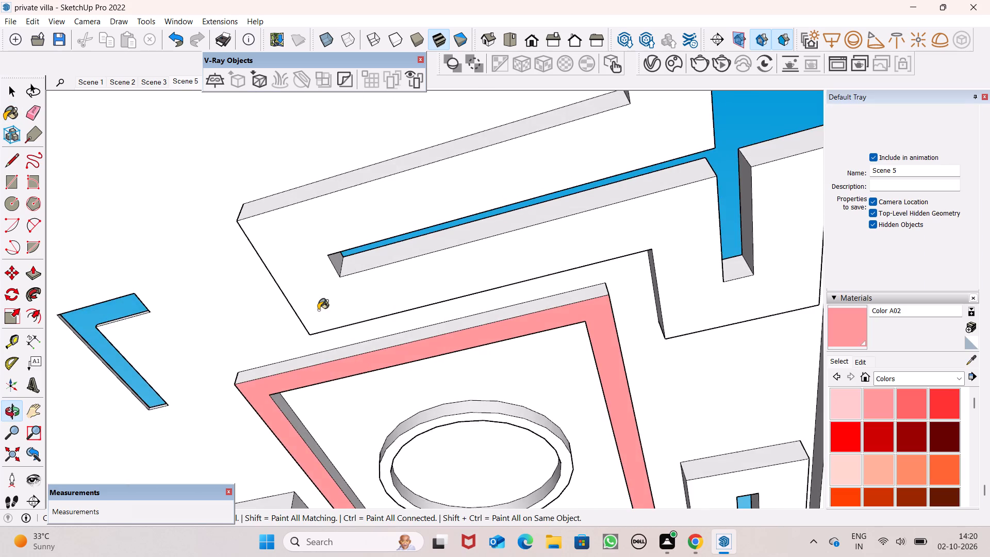
{"action": "scroll", "coordinate": [317, 309], "scroll_direction": "up", "scroll_amount": 4}
{"action": "left_click", "coordinate": [468, 340]}
Paint three of the rectangular frame's inner side faces with Color A02.
{"action": "scroll", "coordinate": [565, 283], "scroll_direction": "down", "scroll_amount": 2}
{"action": "scroll", "coordinate": [562, 286], "scroll_direction": "up", "scroll_amount": 1}
{"action": "scroll", "coordinate": [560, 286], "scroll_direction": "down", "scroll_amount": 2}
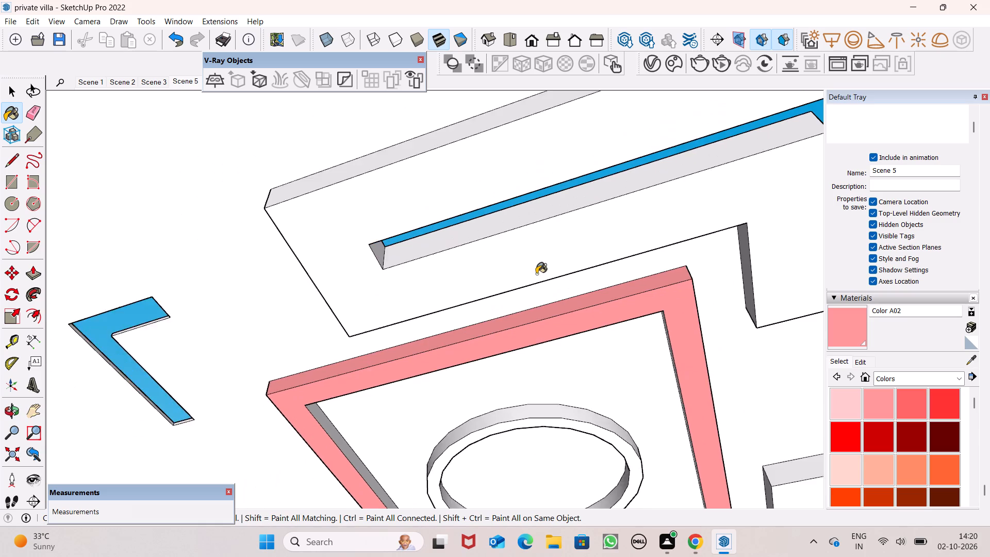
{"action": "scroll", "coordinate": [536, 272], "scroll_direction": "down", "scroll_amount": 5}
{"action": "middle_click_drag", "start_coordinate": [636, 275], "coordinate": [237, 192]}
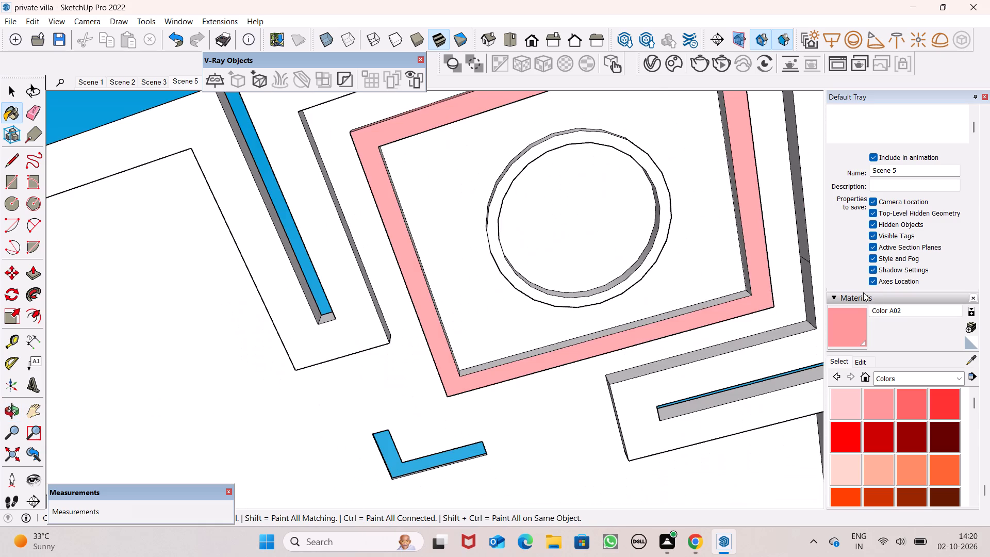
{"action": "scroll", "coordinate": [748, 281], "scroll_direction": "up", "scroll_amount": 1}
{"action": "middle_click_drag", "start_coordinate": [748, 281], "coordinate": [769, 213]}
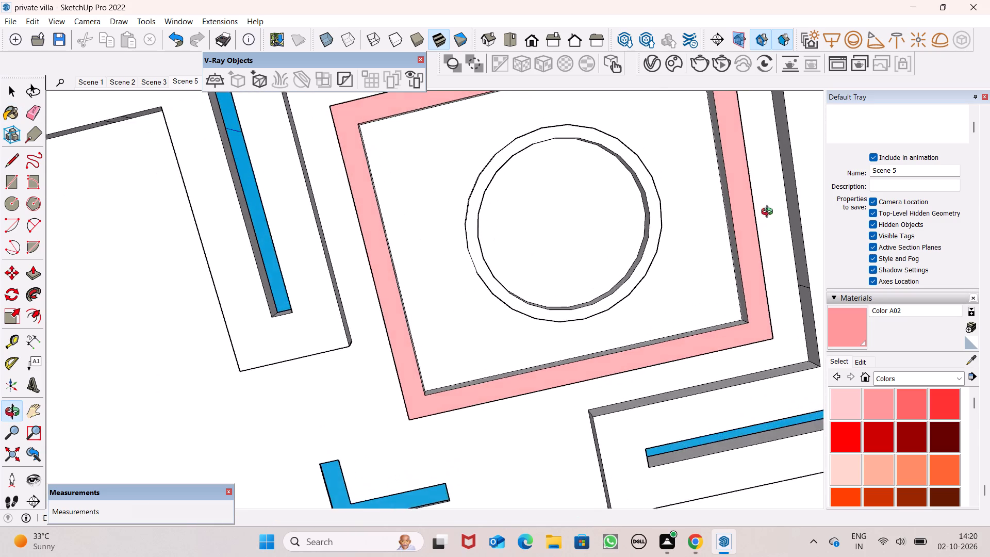
{"action": "middle_click_drag", "start_coordinate": [769, 213], "coordinate": [691, 29]}
{"action": "scroll", "coordinate": [700, 66], "scroll_direction": "up", "scroll_amount": 1}
{"action": "scroll", "coordinate": [647, 153], "scroll_direction": "up", "scroll_amount": 7}
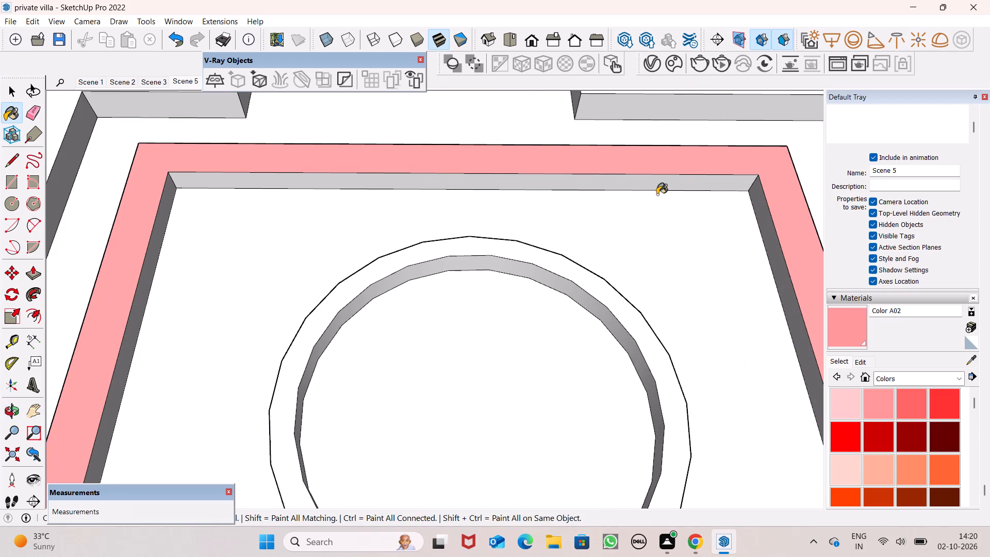
{"action": "left_click", "coordinate": [668, 184]}
{"action": "middle_click_drag", "start_coordinate": [680, 263], "coordinate": [879, 214]}
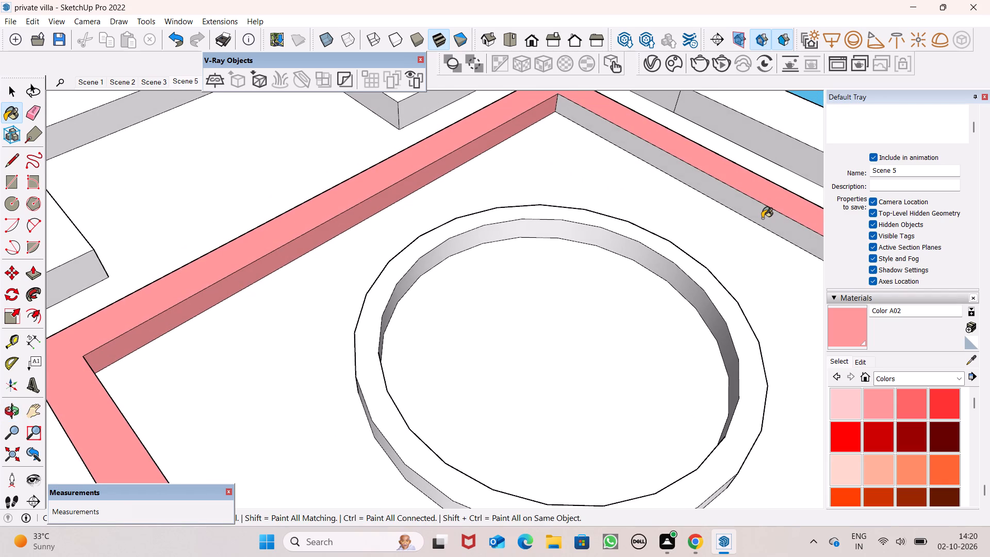
{"action": "left_click", "coordinate": [762, 216]}
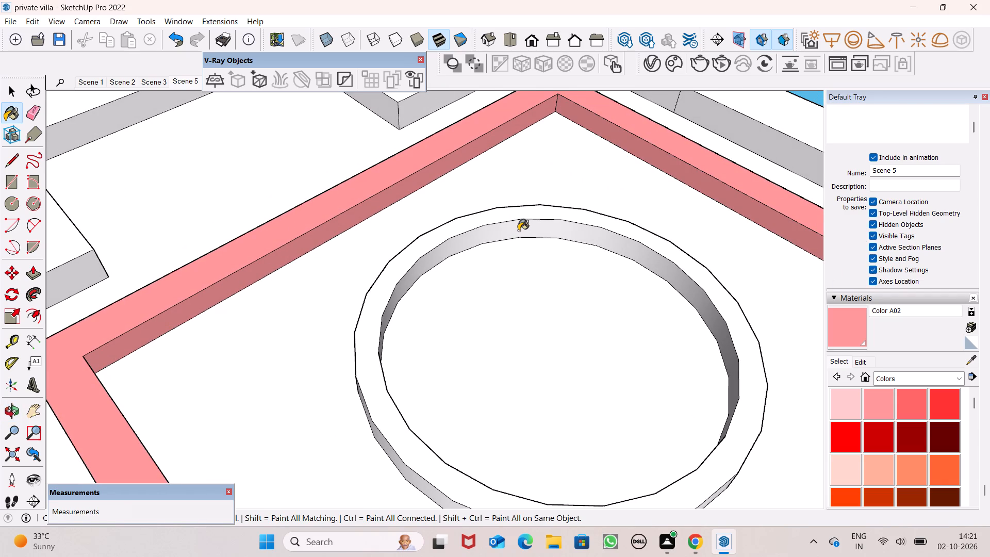
{"action": "scroll", "coordinate": [657, 184], "scroll_direction": "down", "scroll_amount": 4}
{"action": "scroll", "coordinate": [609, 148], "scroll_direction": "down", "scroll_amount": 4}
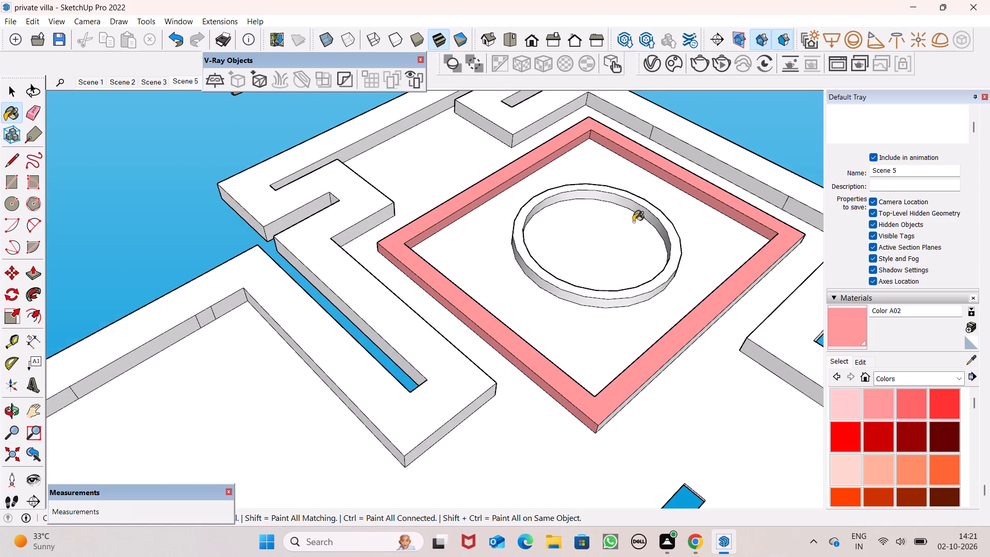
{"action": "middle_click_drag", "start_coordinate": [645, 286], "coordinate": [989, 235]}
{"action": "scroll", "coordinate": [939, 280], "scroll_direction": "up", "scroll_amount": 1}
{"action": "scroll", "coordinate": [517, 171], "scroll_direction": "up", "scroll_amount": 6}
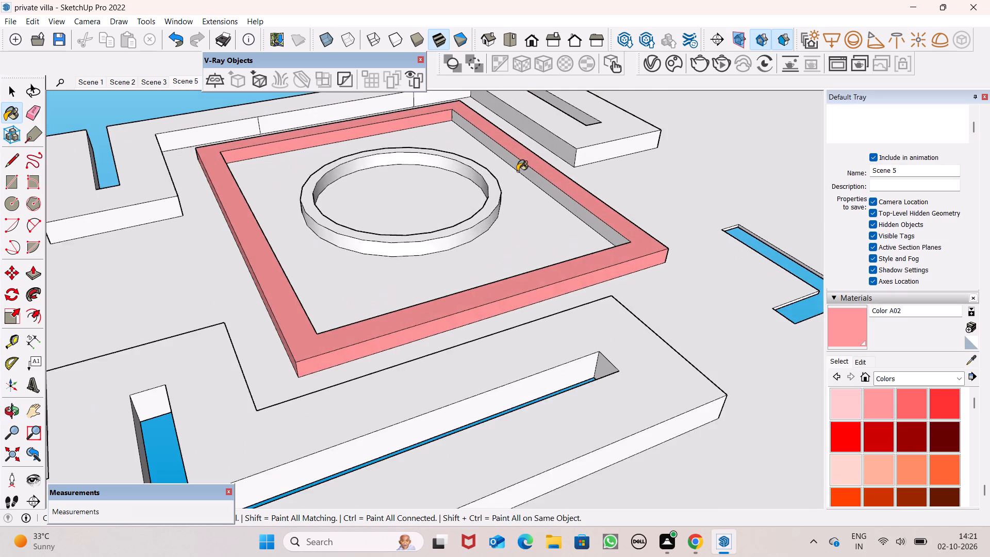
{"action": "left_click", "coordinate": [589, 211]}
Paint the rectangular frame's remaining two outer sides and its last inner side with Color A02.
{"action": "scroll", "coordinate": [589, 223], "scroll_direction": "up", "scroll_amount": 1}
{"action": "middle_click_drag", "start_coordinate": [583, 251], "coordinate": [566, 285]}
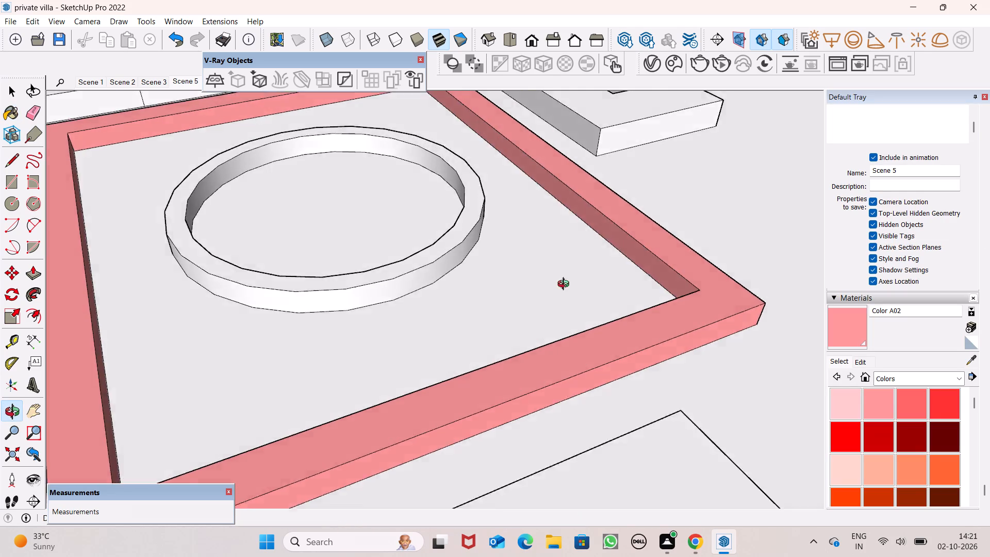
{"action": "middle_click_drag", "start_coordinate": [566, 285], "coordinate": [273, 241]}
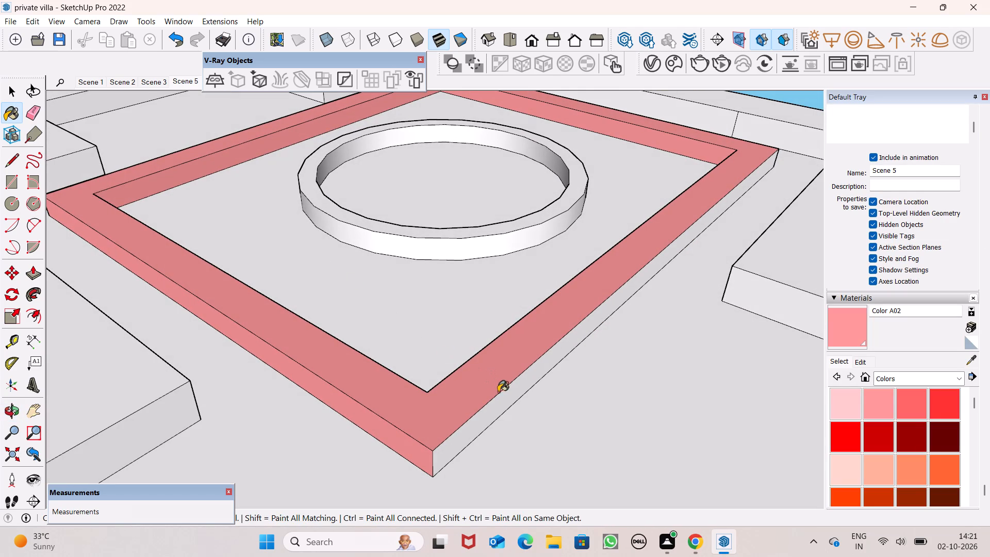
{"action": "left_click", "coordinate": [515, 400]}
{"action": "scroll", "coordinate": [570, 338], "scroll_direction": "up", "scroll_amount": 1}
{"action": "middle_click_drag", "start_coordinate": [571, 339], "coordinate": [217, 382]}
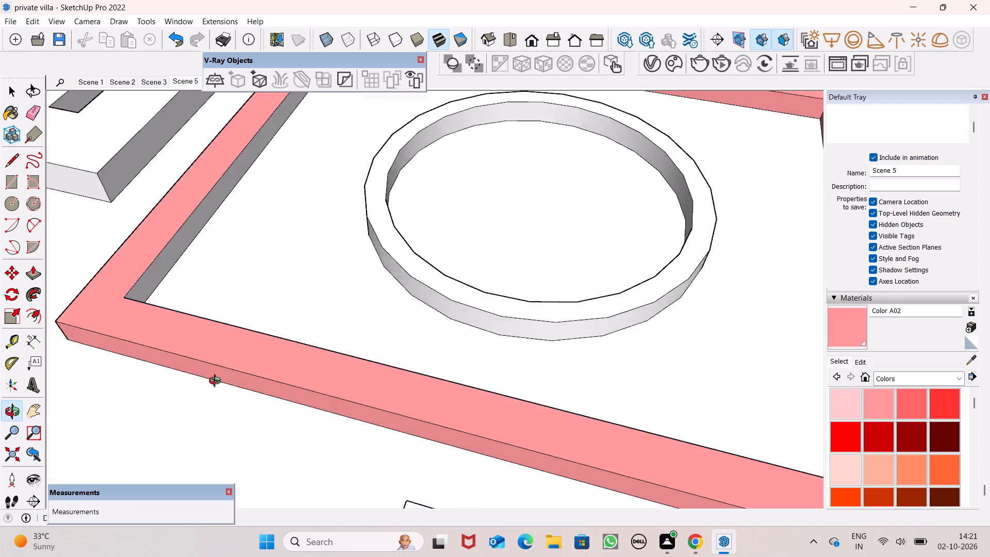
{"action": "middle_click_drag", "start_coordinate": [217, 382], "coordinate": [87, 286]}
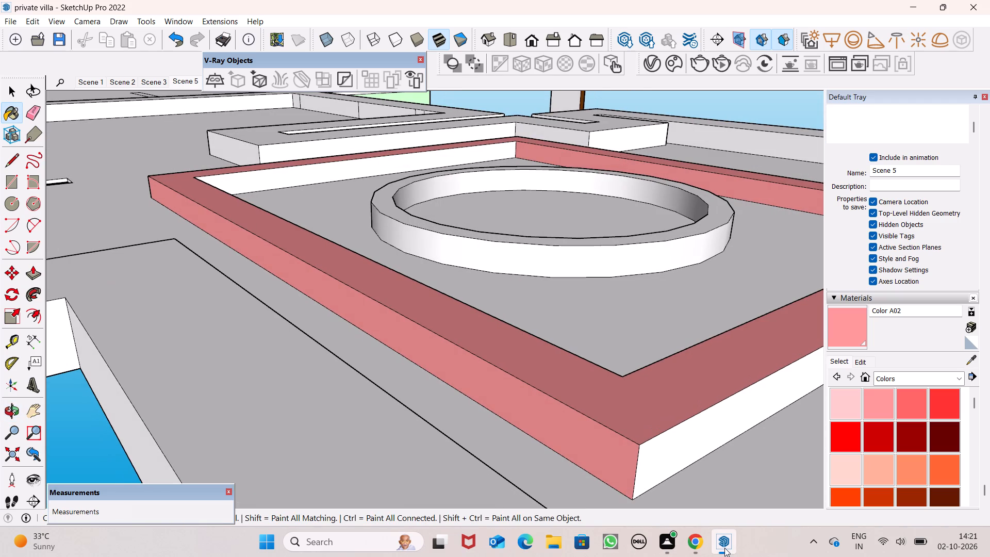
{"action": "left_click", "coordinate": [696, 436]}
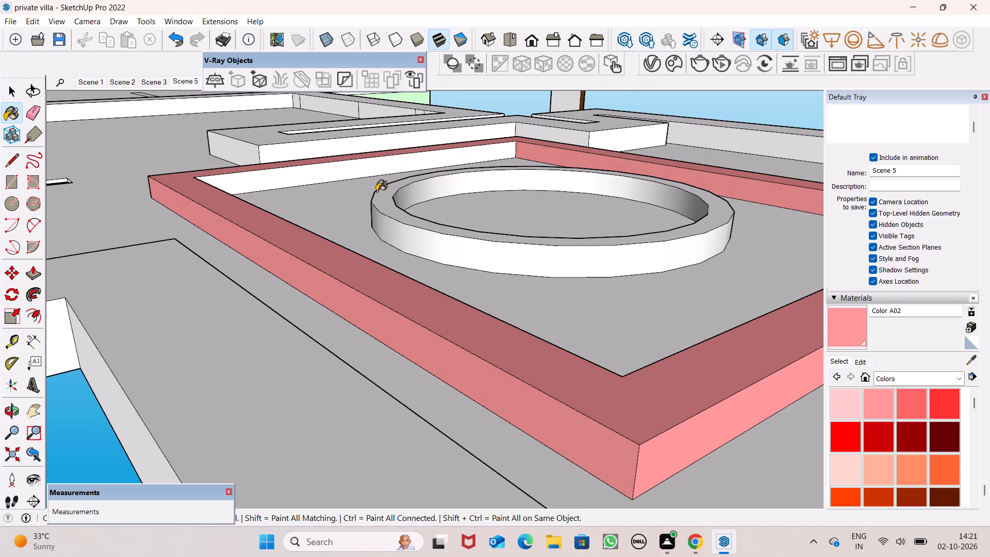
{"action": "scroll", "coordinate": [255, 156], "scroll_direction": "up", "scroll_amount": 9}
{"action": "left_click", "coordinate": [251, 188]}
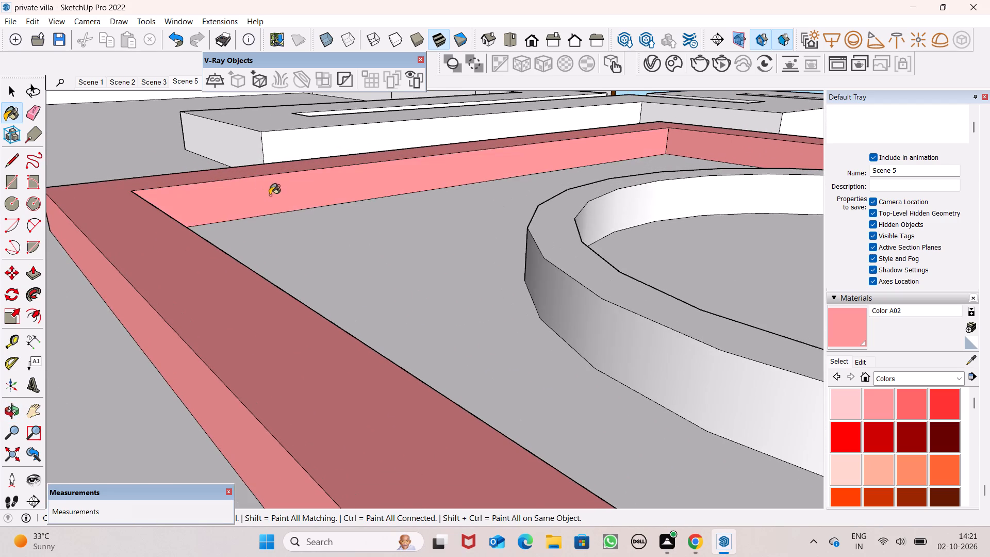
Paint the flat face of the circular ring inside the rectangular frame with Color F02.
{"action": "scroll", "coordinate": [278, 218], "scroll_direction": "down", "scroll_amount": 7}
{"action": "middle_click_drag", "start_coordinate": [464, 261], "coordinate": [204, 302]}
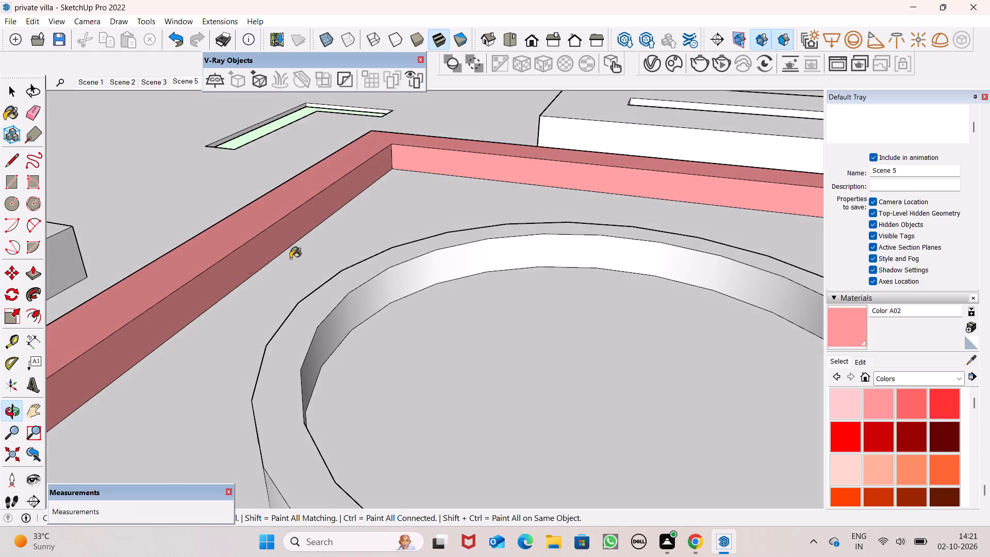
{"action": "scroll", "coordinate": [517, 207], "scroll_direction": "down", "scroll_amount": 15}
{"action": "scroll", "coordinate": [566, 208], "scroll_direction": "down", "scroll_amount": 5}
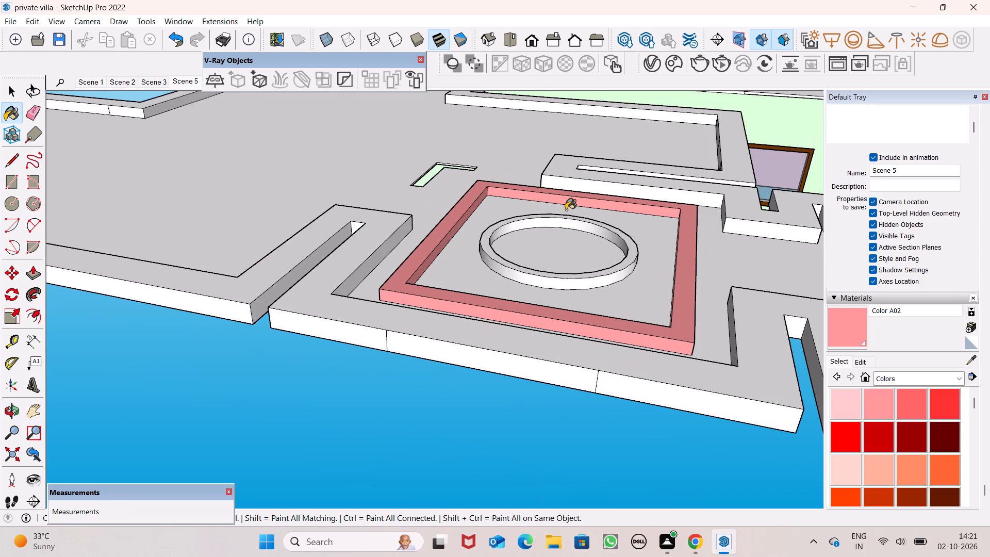
{"action": "scroll", "coordinate": [566, 210], "scroll_direction": "down", "scroll_amount": 1}
{"action": "middle_click_drag", "start_coordinate": [571, 265], "coordinate": [682, 520]}
{"action": "scroll", "coordinate": [630, 379], "scroll_direction": "down", "scroll_amount": 4}
{"action": "scroll", "coordinate": [630, 379], "scroll_direction": "up", "scroll_amount": 1}
{"action": "scroll", "coordinate": [658, 355], "scroll_direction": "down", "scroll_amount": 6}
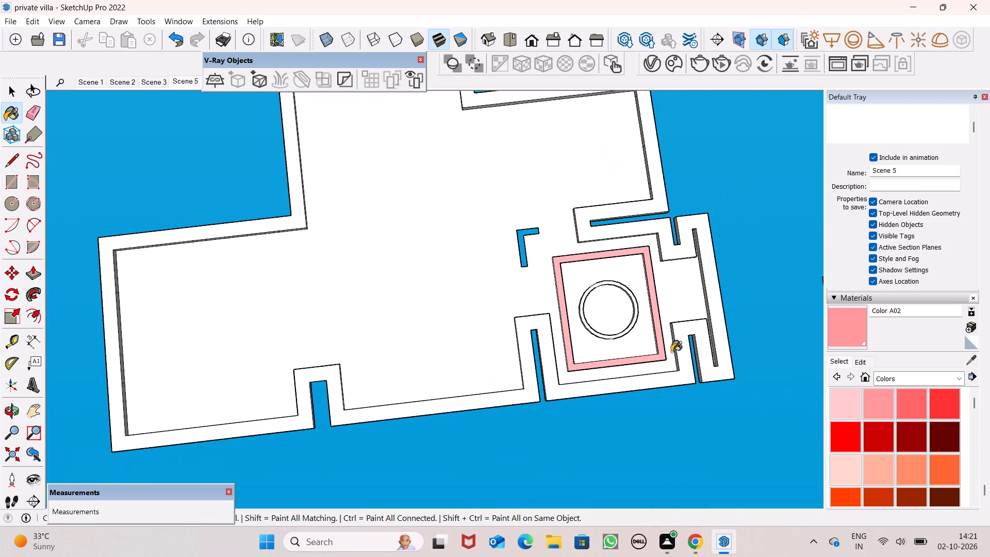
{"action": "scroll", "coordinate": [669, 349], "scroll_direction": "up", "scroll_amount": 5}
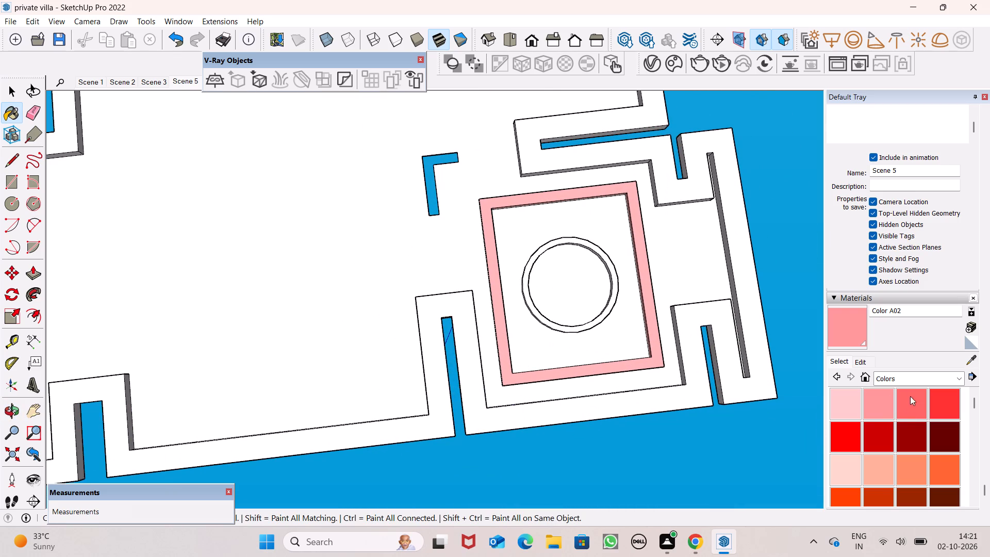
{"action": "scroll", "coordinate": [903, 476], "scroll_direction": "up", "scroll_amount": 2}
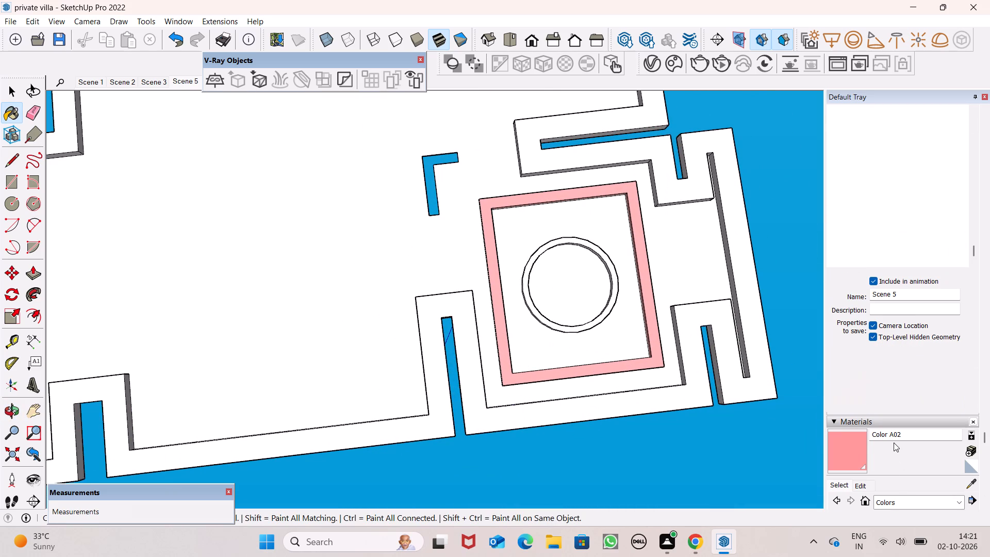
{"action": "scroll", "coordinate": [894, 443], "scroll_direction": "down", "scroll_amount": 7}
{"action": "left_click", "coordinate": [869, 428]}
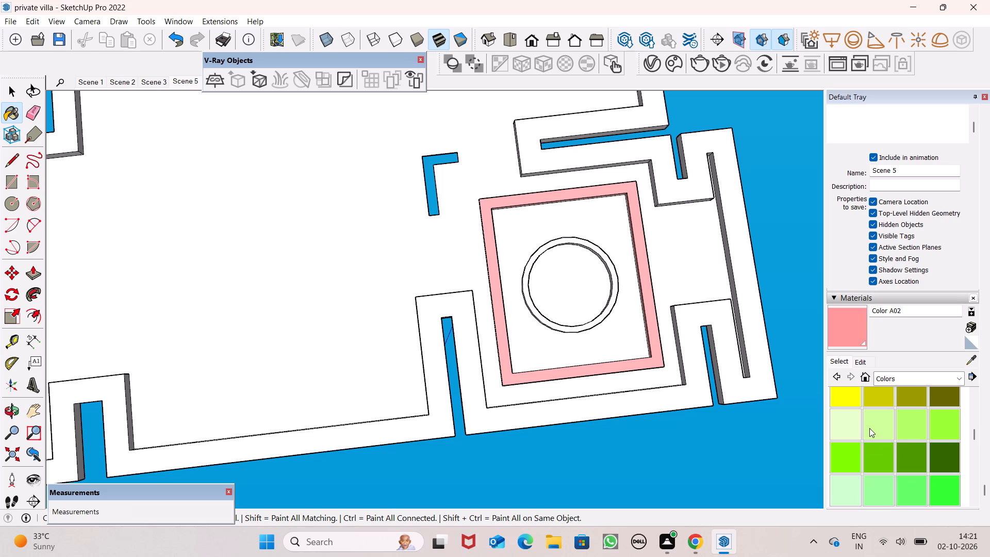
{"action": "scroll", "coordinate": [562, 263], "scroll_direction": "up", "scroll_amount": 8}
{"action": "scroll", "coordinate": [598, 242], "scroll_direction": "up", "scroll_amount": 6}
{"action": "left_click", "coordinate": [616, 226]}
Paint the circular ring's inner and outer curved sides with Color F02.
{"action": "scroll", "coordinate": [605, 259], "scroll_direction": "up", "scroll_amount": 1}
{"action": "middle_click_drag", "start_coordinate": [605, 259], "coordinate": [664, 209]}
{"action": "scroll", "coordinate": [664, 196], "scroll_direction": "up", "scroll_amount": 1}
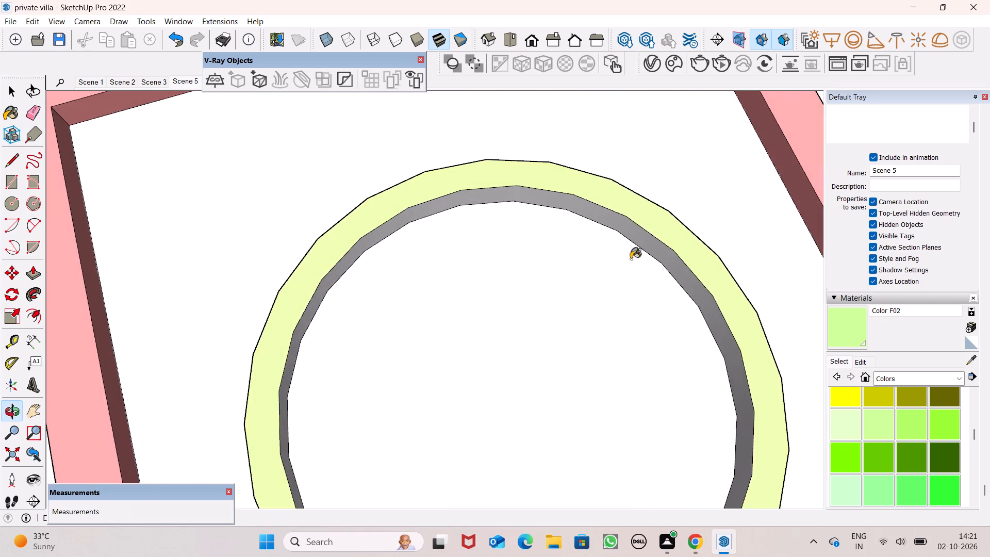
{"action": "scroll", "coordinate": [637, 244], "scroll_direction": "up", "scroll_amount": 6}
{"action": "left_click", "coordinate": [642, 231]}
{"action": "scroll", "coordinate": [672, 211], "scroll_direction": "down", "scroll_amount": 6}
{"action": "scroll", "coordinate": [672, 211], "scroll_direction": "up", "scroll_amount": 1}
{"action": "middle_click_drag", "start_coordinate": [671, 212], "coordinate": [686, 271]}
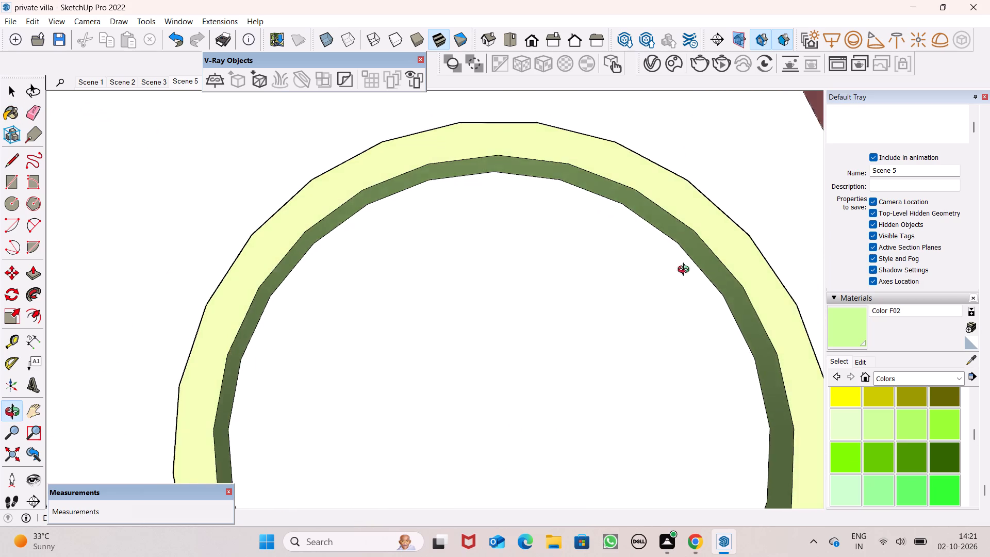
{"action": "middle_click_drag", "start_coordinate": [686, 271], "coordinate": [502, 403]}
{"action": "scroll", "coordinate": [358, 146], "scroll_direction": "up", "scroll_amount": 7}
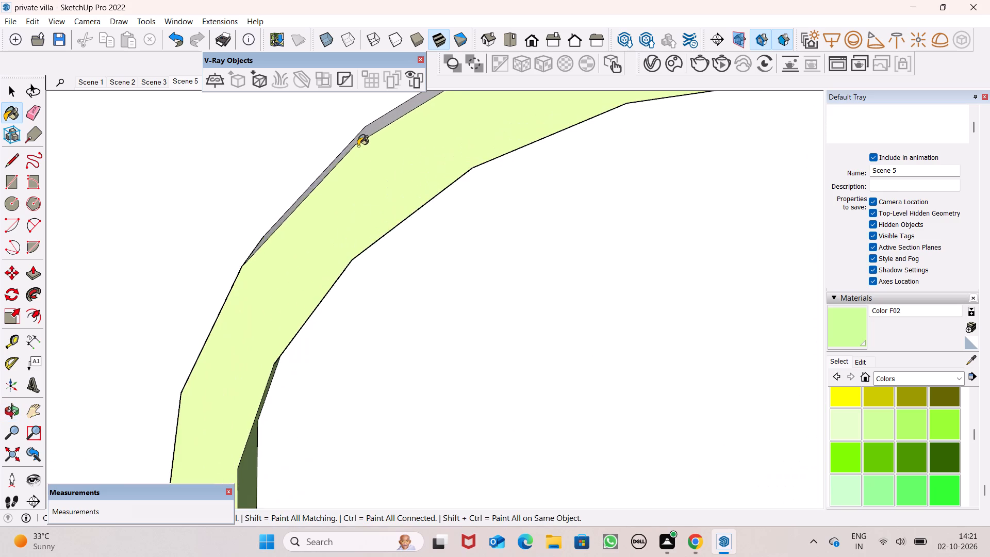
{"action": "scroll", "coordinate": [362, 147], "scroll_direction": "up", "scroll_amount": 1}
{"action": "middle_click_drag", "start_coordinate": [362, 147], "coordinate": [491, 281]}
{"action": "scroll", "coordinate": [491, 283], "scroll_direction": "up", "scroll_amount": 1}
{"action": "left_click", "coordinate": [477, 161]}
{"action": "scroll", "coordinate": [481, 200], "scroll_direction": "down", "scroll_amount": 7}
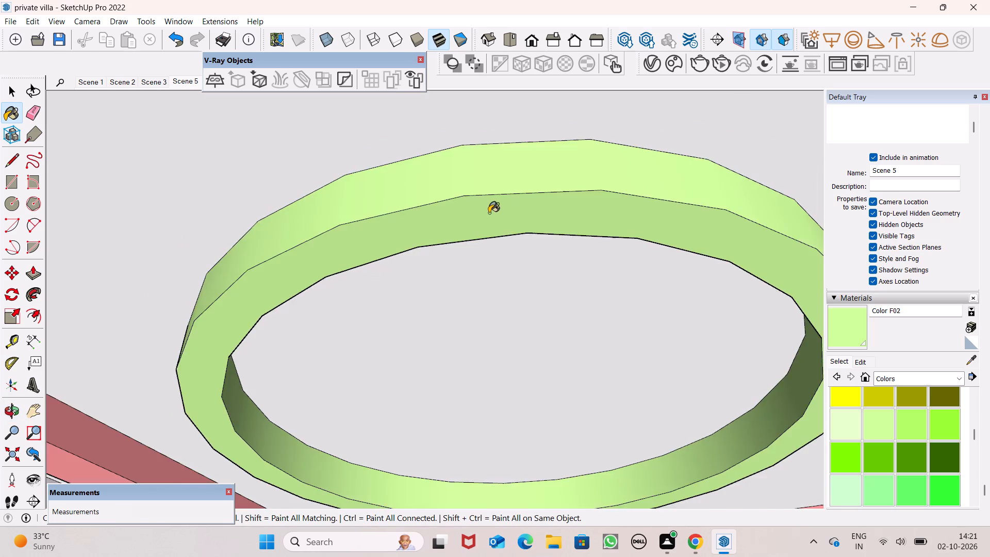
{"action": "scroll", "coordinate": [489, 214], "scroll_direction": "down", "scroll_amount": 17}
{"action": "middle_click_drag", "start_coordinate": [513, 238], "coordinate": [516, 243]}
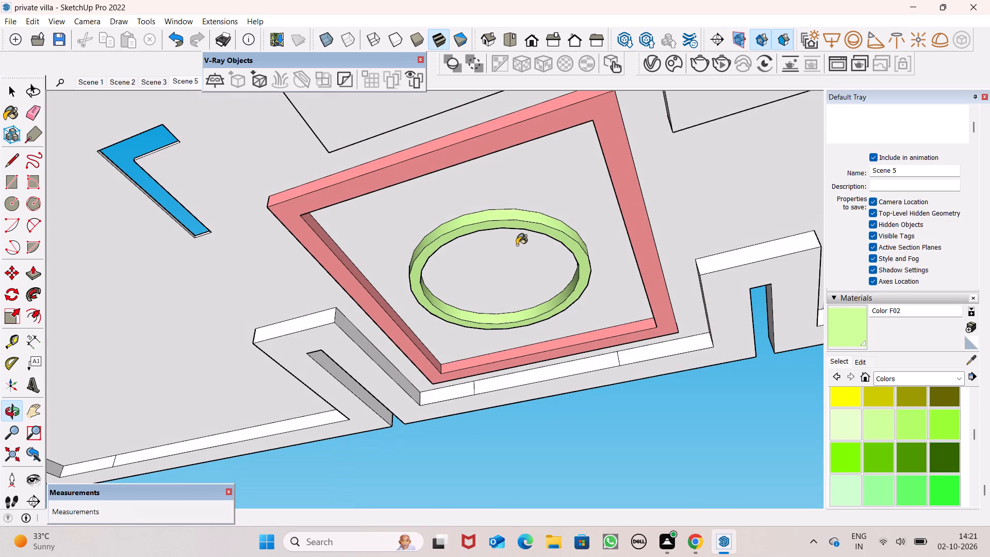
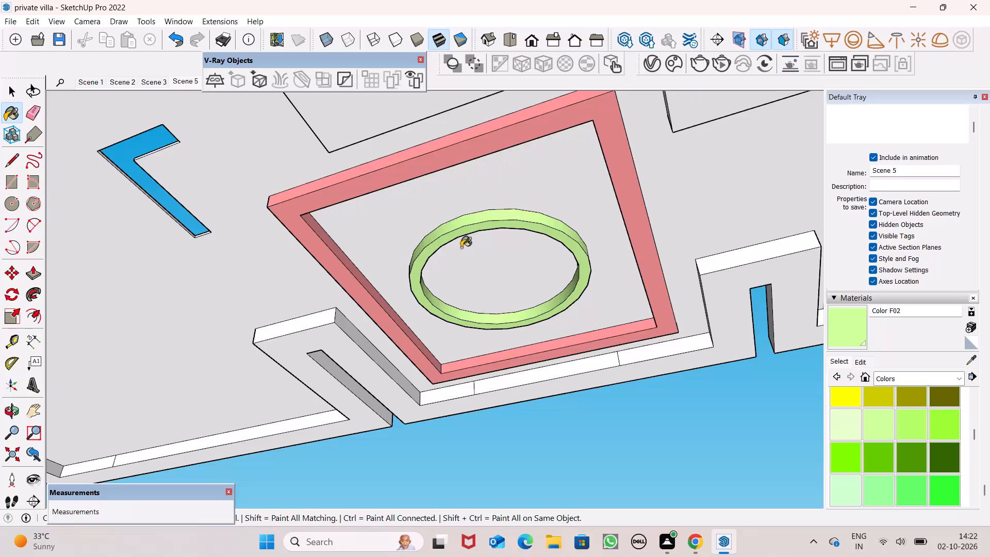
Examine the coloured rectangular frame and circular ring of the detached false ceiling from several angles.
{"action": "scroll", "coordinate": [461, 248], "scroll_direction": "down", "scroll_amount": 4}
{"action": "middle_click_drag", "start_coordinate": [498, 274], "coordinate": [487, 101]}
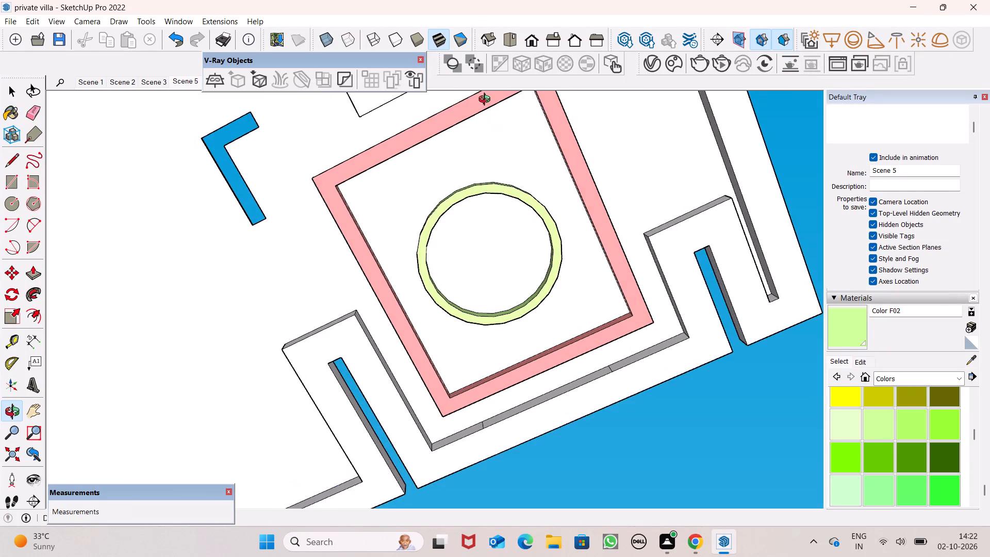
{"action": "middle_click_drag", "start_coordinate": [487, 101], "coordinate": [600, 19]}
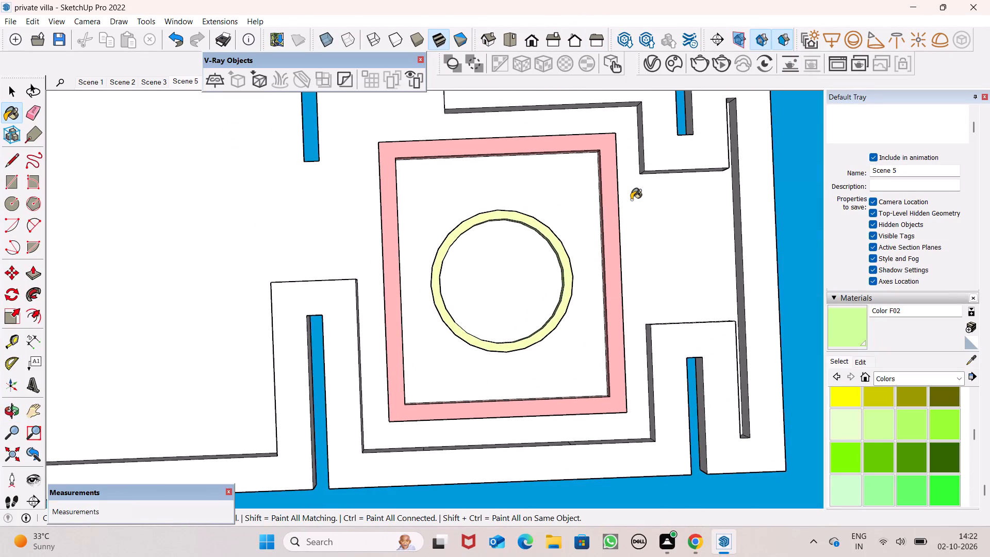
{"action": "scroll", "coordinate": [629, 201], "scroll_direction": "up", "scroll_amount": 1}
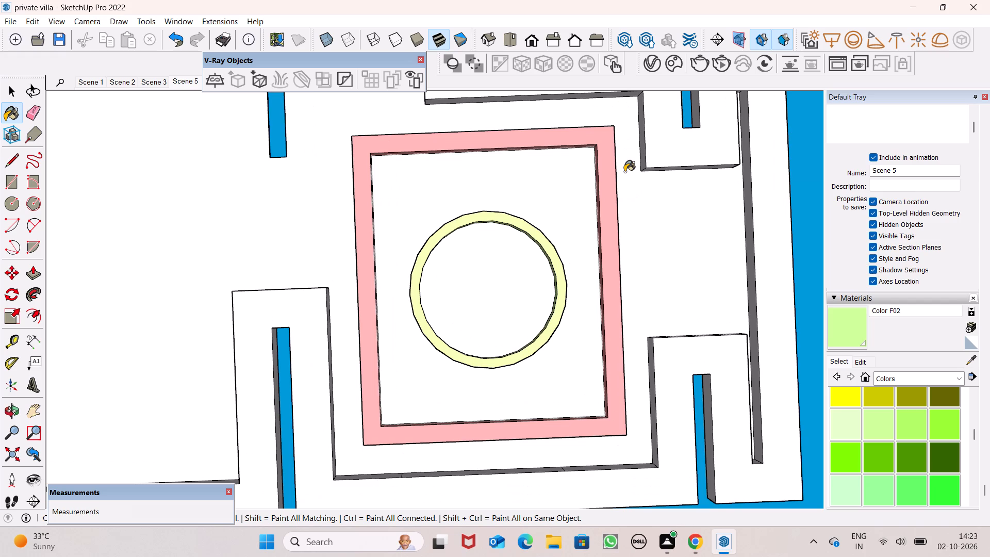
{"action": "scroll", "coordinate": [478, 307], "scroll_direction": "up", "scroll_amount": 1}
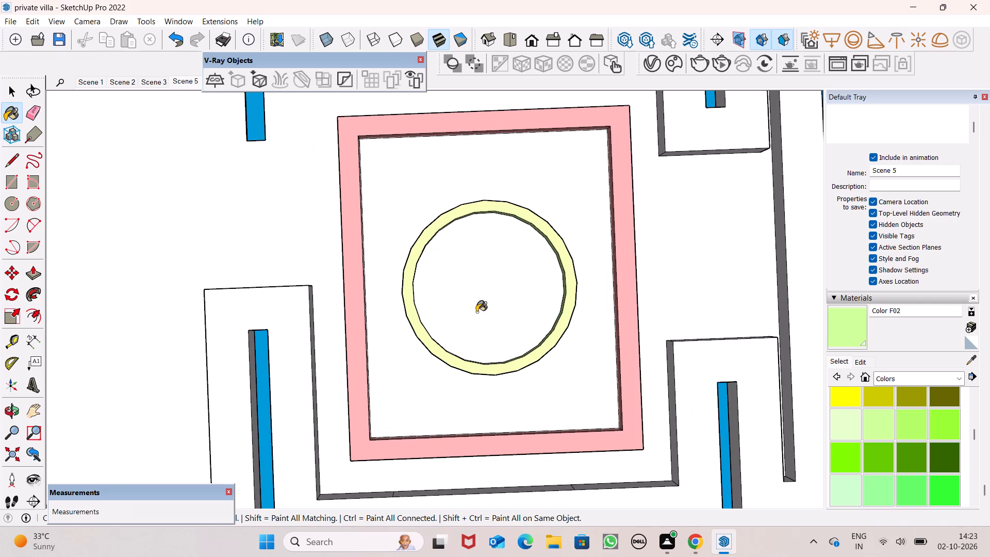
{"action": "middle_click_drag", "start_coordinate": [441, 237], "coordinate": [472, 363]}
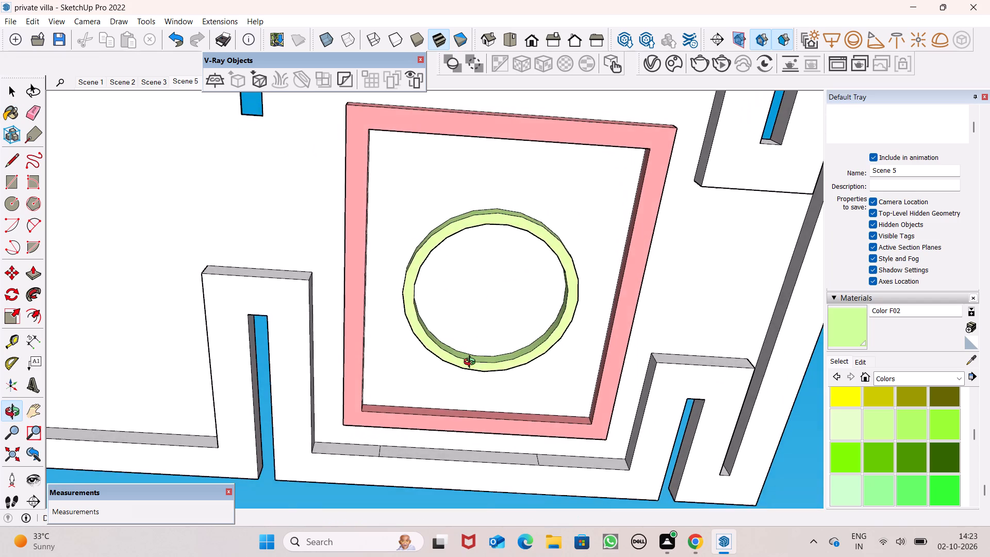
{"action": "middle_click_drag", "start_coordinate": [472, 363], "coordinate": [392, 312]}
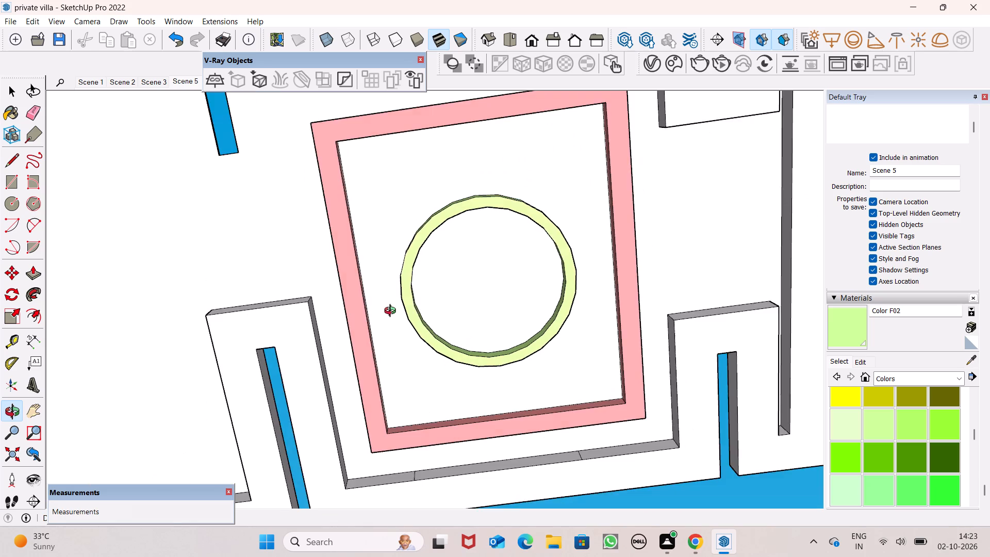
{"action": "middle_click_drag", "start_coordinate": [392, 312], "coordinate": [449, 38]}
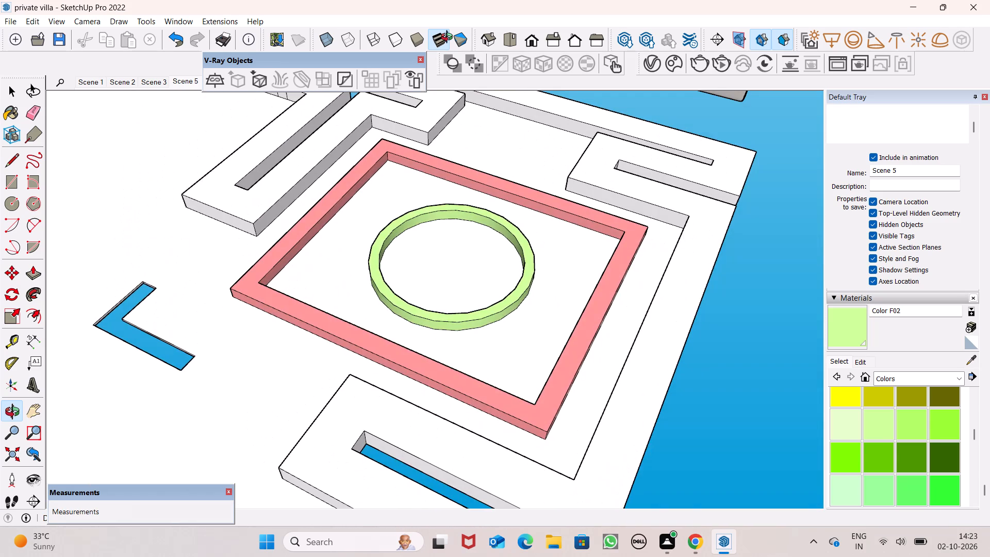
{"action": "middle_click_drag", "start_coordinate": [449, 38], "coordinate": [247, 264]}
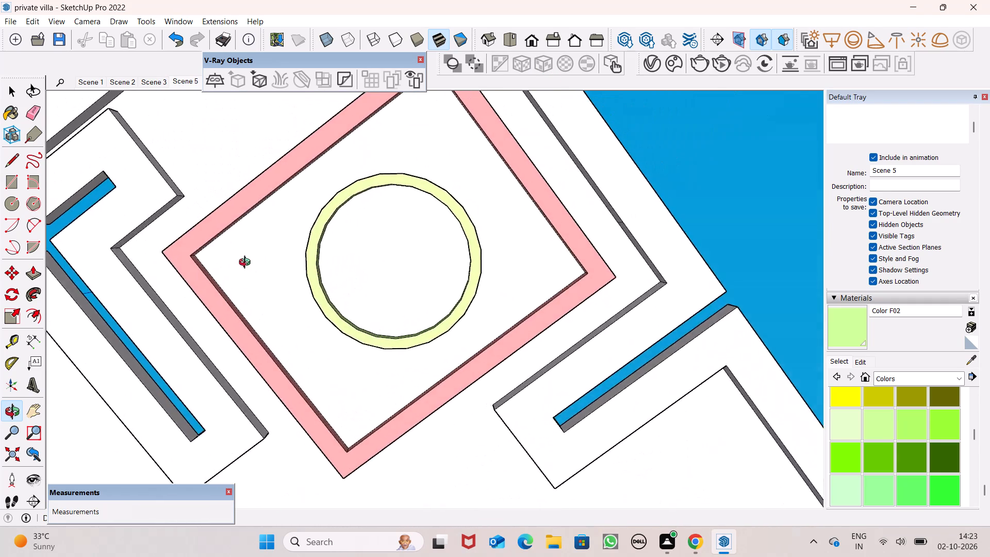
{"action": "middle_click_drag", "start_coordinate": [247, 264], "coordinate": [492, 284]}
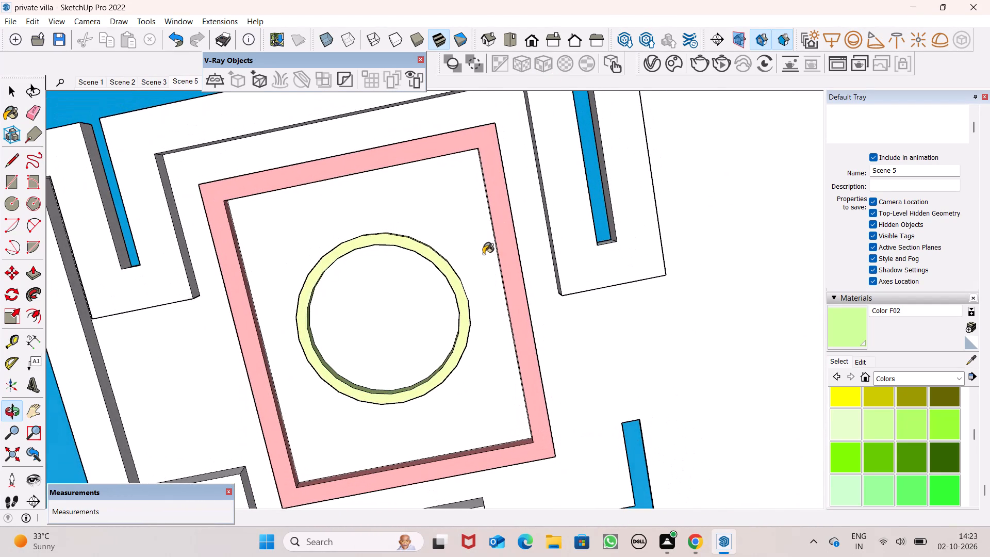
{"action": "scroll", "coordinate": [464, 217], "scroll_direction": "down", "scroll_amount": 3}
{"action": "middle_click_drag", "start_coordinate": [413, 294], "coordinate": [411, 267]}
{"action": "scroll", "coordinate": [413, 293], "scroll_direction": "up", "scroll_amount": 3}
{"action": "middle_click_drag", "start_coordinate": [412, 263], "coordinate": [412, 263]}
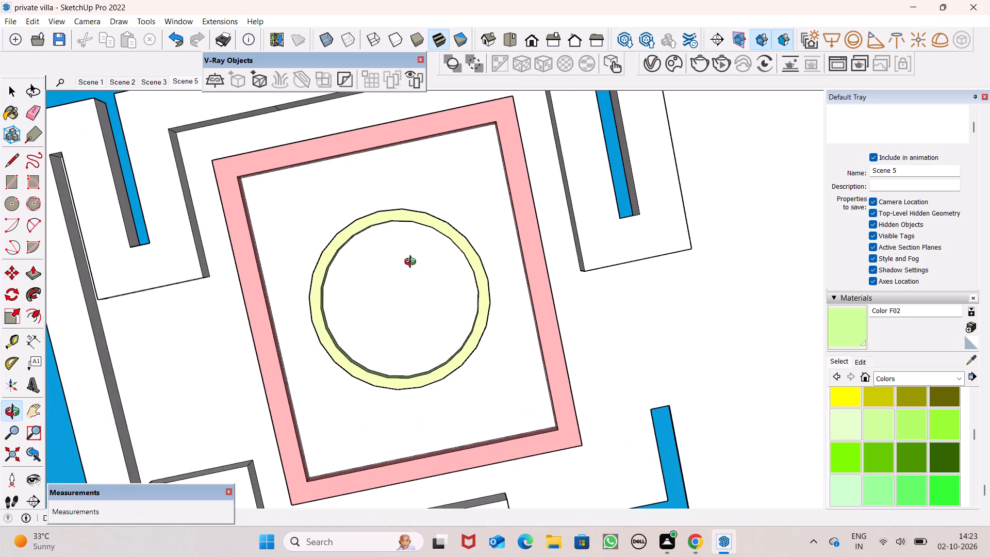
{"action": "middle_click_drag", "start_coordinate": [412, 263], "coordinate": [405, 159]}
{"action": "middle_click_drag", "start_coordinate": [438, 282], "coordinate": [418, 285]}
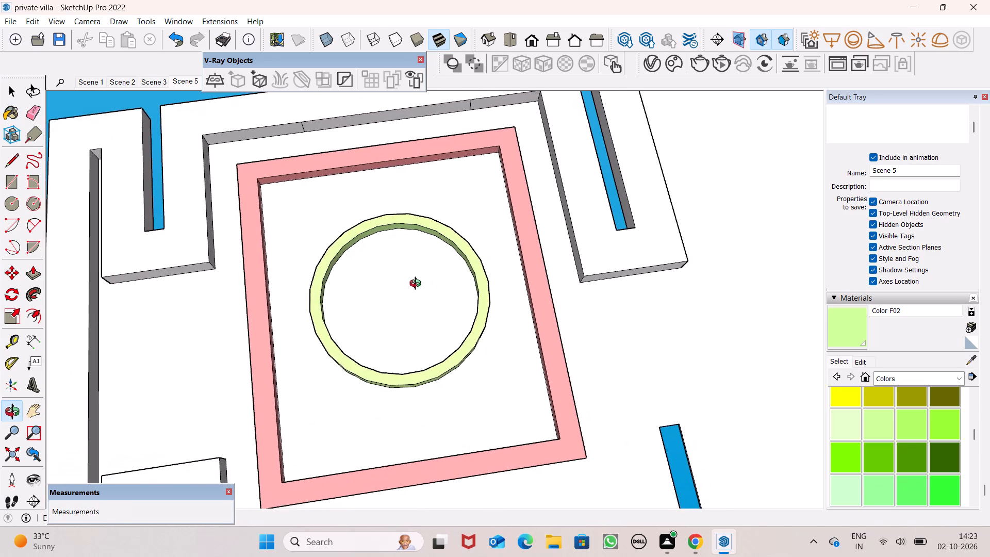
{"action": "middle_click_drag", "start_coordinate": [418, 285], "coordinate": [416, 260]}
{"action": "scroll", "coordinate": [431, 240], "scroll_direction": "up", "scroll_amount": 1}
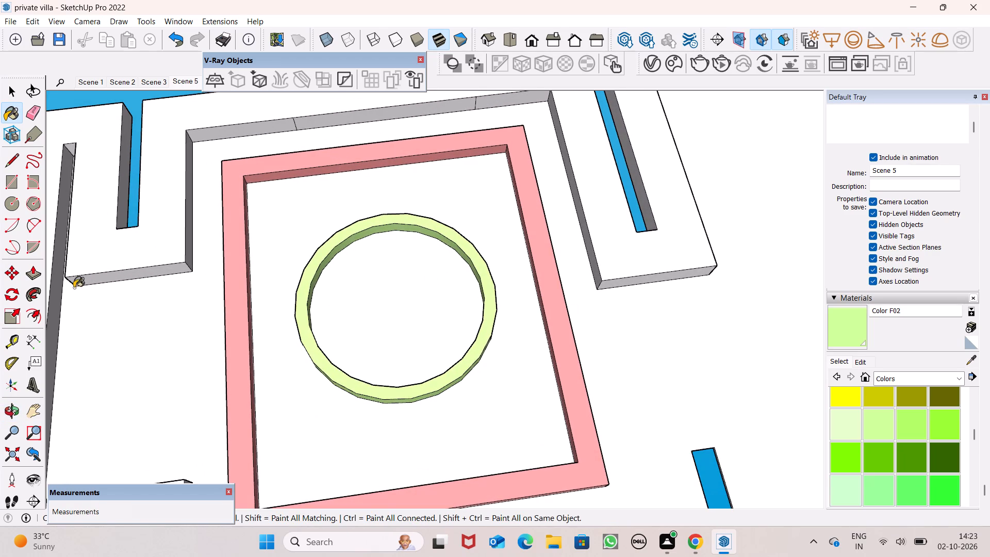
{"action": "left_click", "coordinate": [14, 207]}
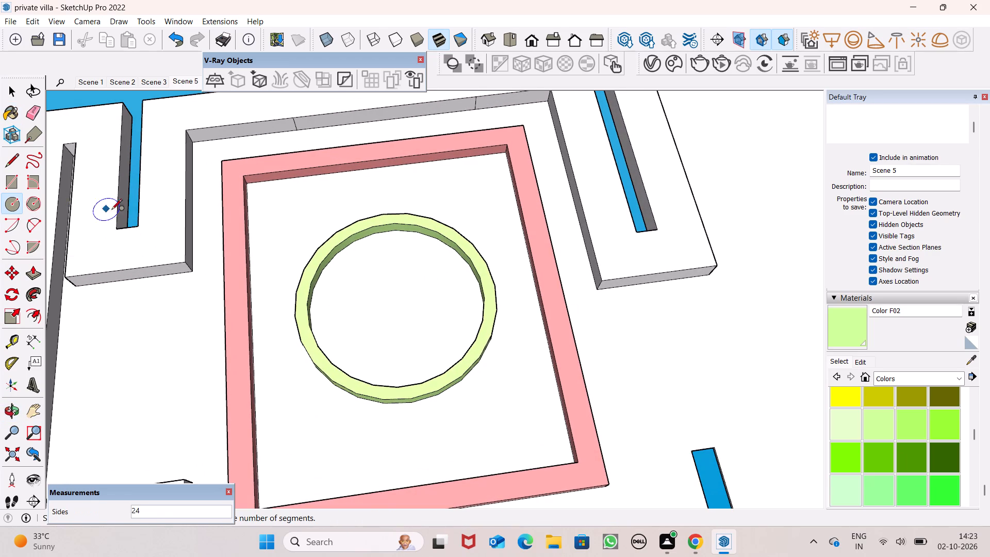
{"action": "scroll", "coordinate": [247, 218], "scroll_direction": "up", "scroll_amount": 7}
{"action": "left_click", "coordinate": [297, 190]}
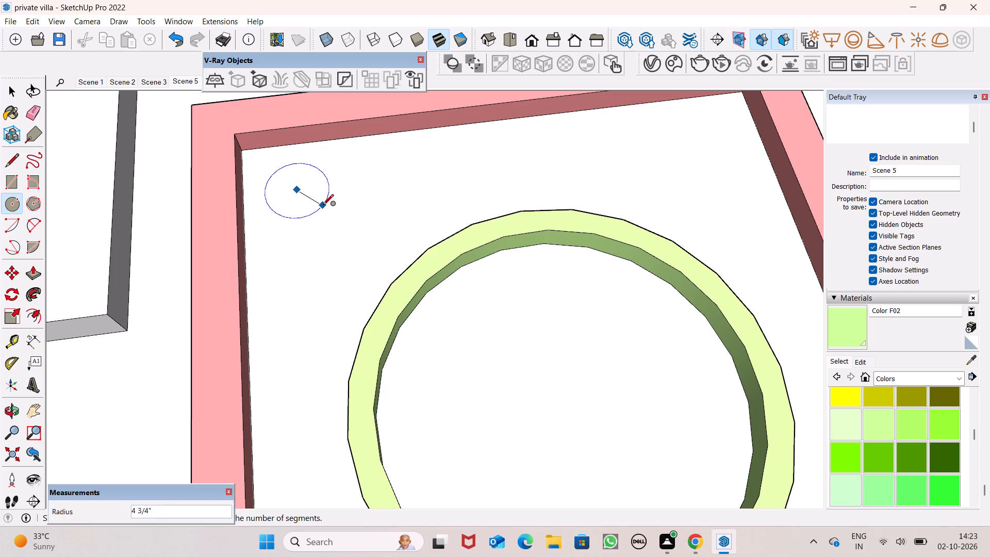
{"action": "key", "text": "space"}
Draw a circle of about 4 3/4" radius on the ceiling face, just inside one corner of the rectangular frame.
{"action": "scroll", "coordinate": [333, 197], "scroll_direction": "down", "scroll_amount": 5}
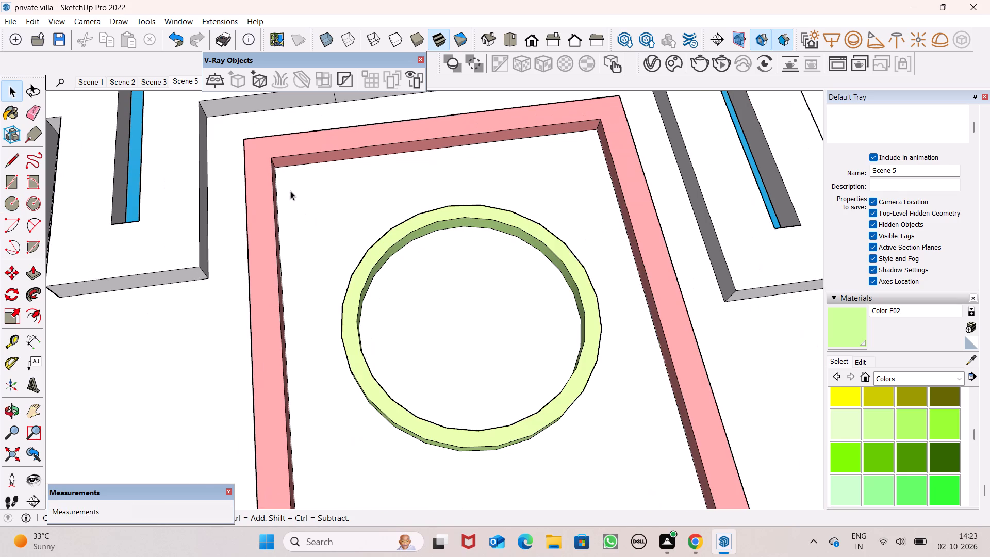
{"action": "middle_click_drag", "start_coordinate": [320, 154], "coordinate": [357, 264]}
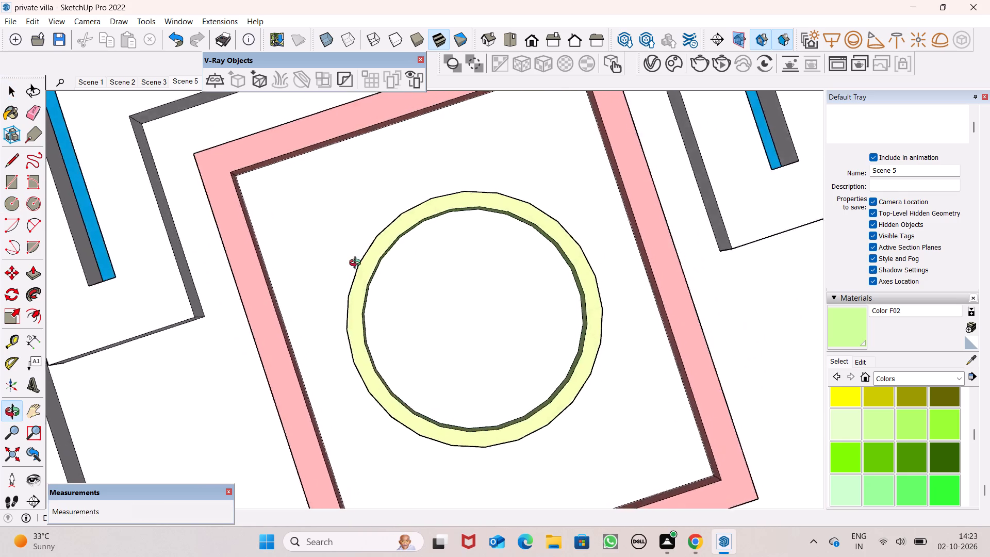
{"action": "middle_click_drag", "start_coordinate": [357, 264], "coordinate": [419, 143]}
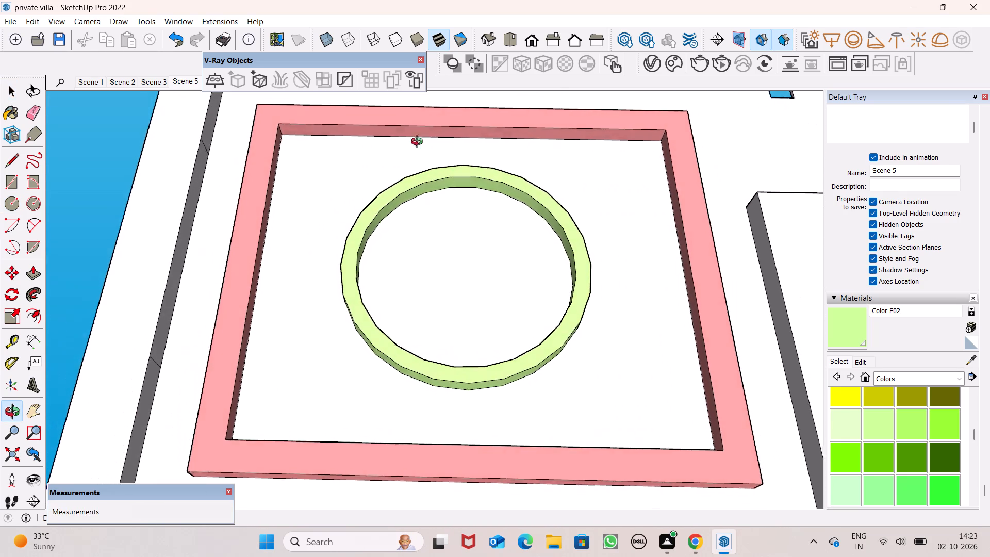
{"action": "middle_click_drag", "start_coordinate": [419, 143], "coordinate": [410, 233]}
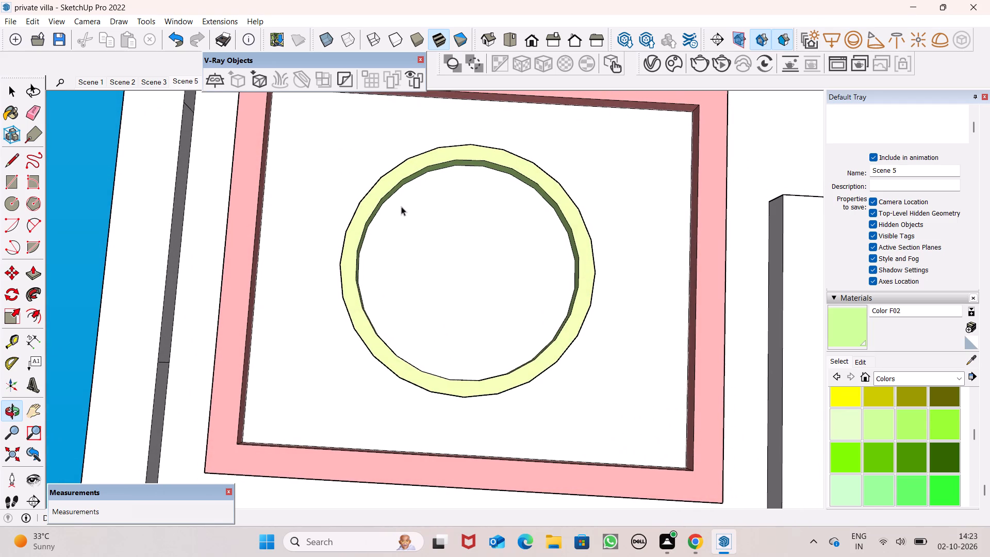
{"action": "scroll", "coordinate": [421, 207], "scroll_direction": "down", "scroll_amount": 1}
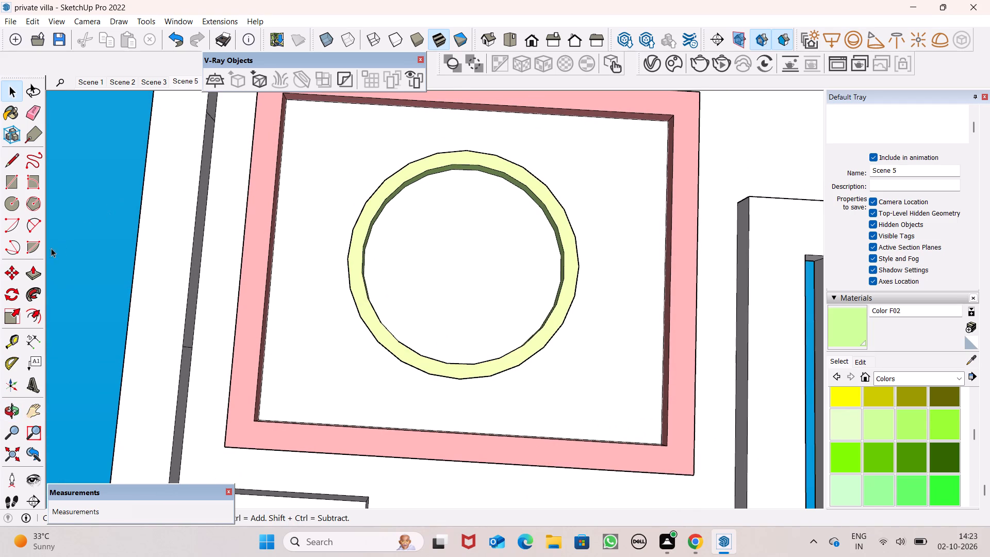
{"action": "left_click", "coordinate": [15, 203]}
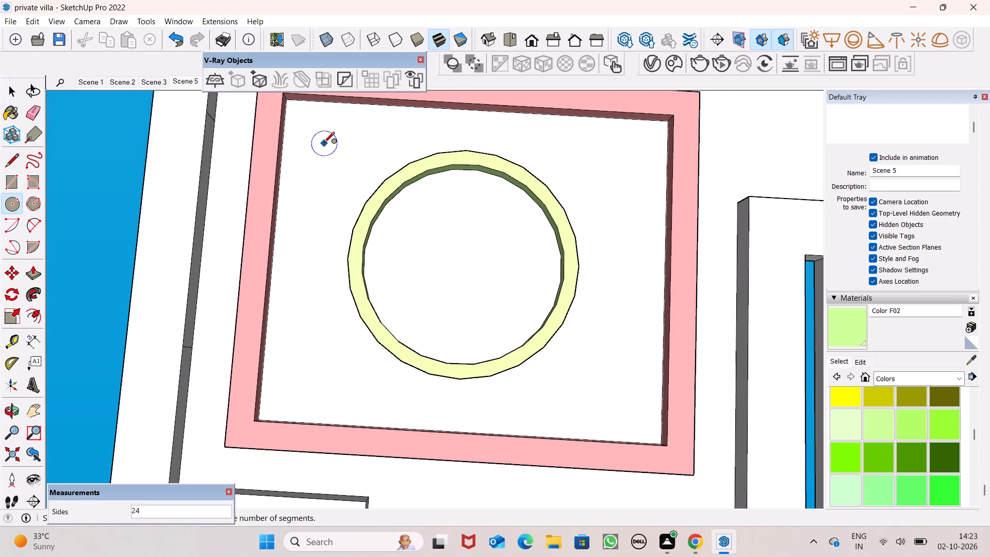
{"action": "left_click", "coordinate": [328, 149]}
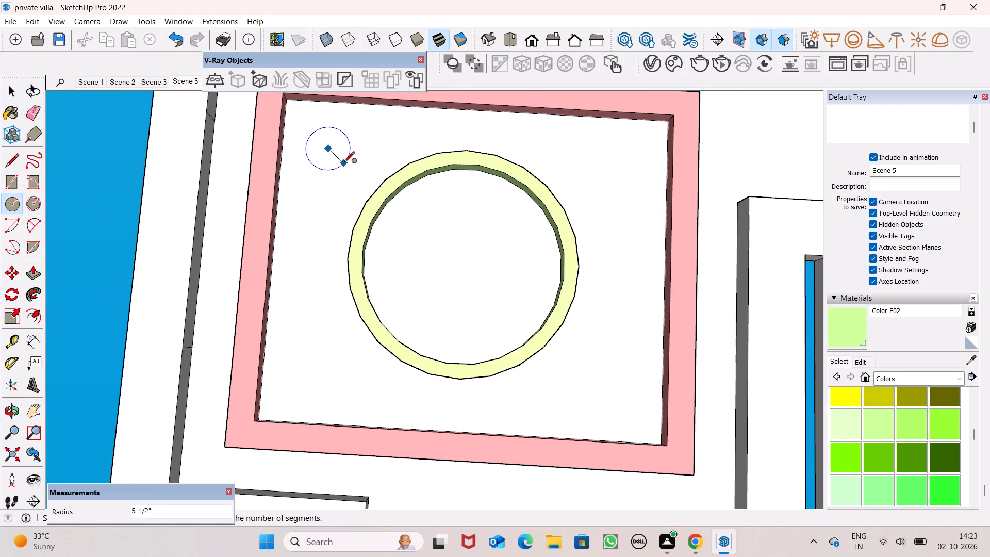
{"action": "left_click", "coordinate": [343, 159]}
{"action": "key", "text": "space"}
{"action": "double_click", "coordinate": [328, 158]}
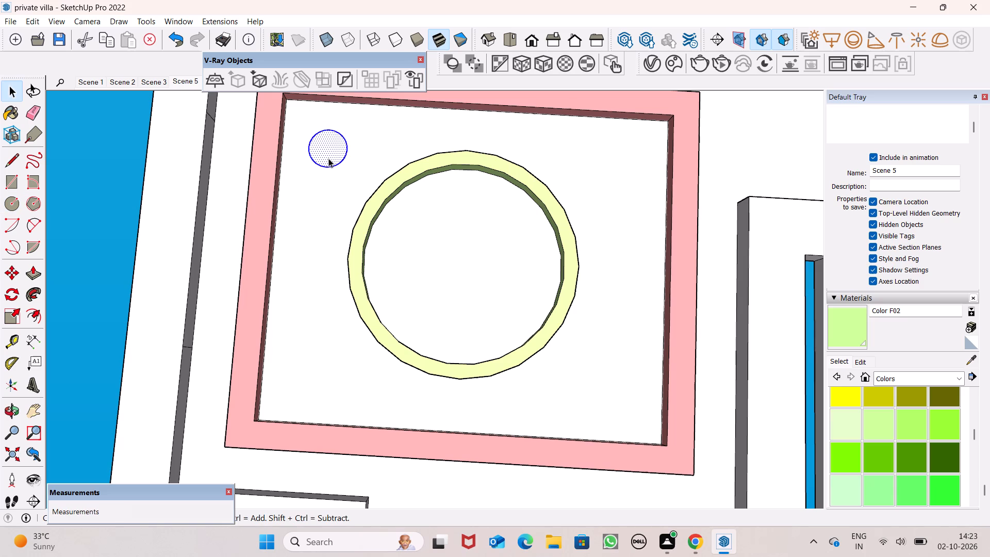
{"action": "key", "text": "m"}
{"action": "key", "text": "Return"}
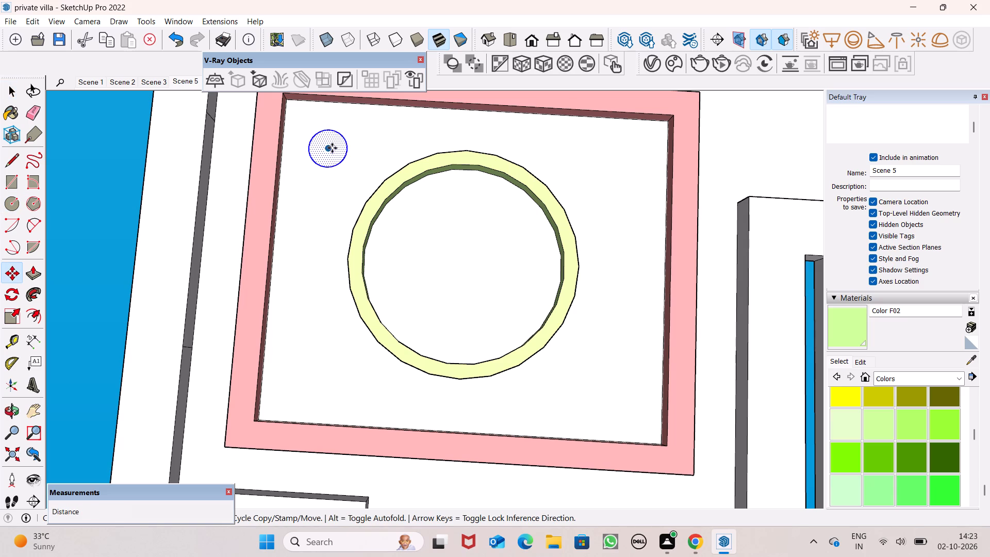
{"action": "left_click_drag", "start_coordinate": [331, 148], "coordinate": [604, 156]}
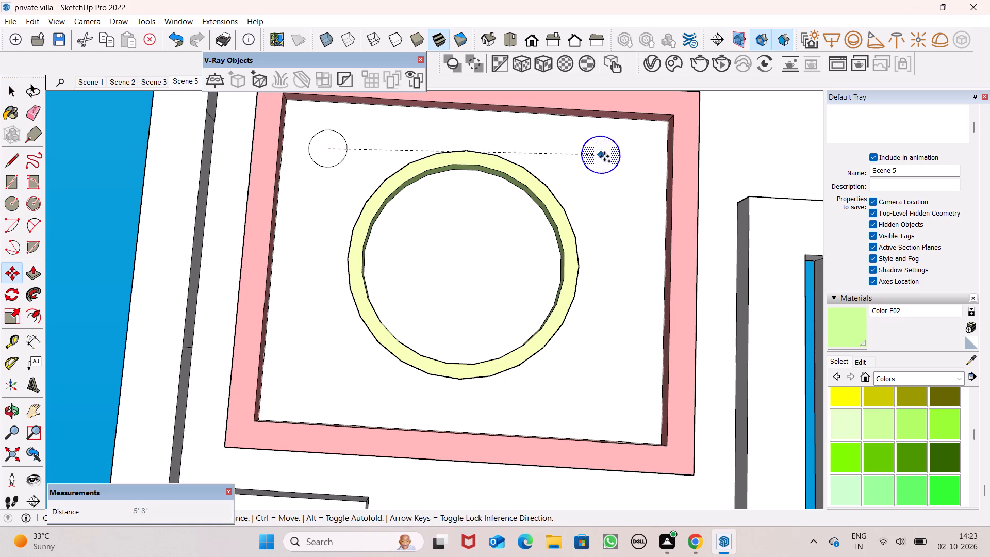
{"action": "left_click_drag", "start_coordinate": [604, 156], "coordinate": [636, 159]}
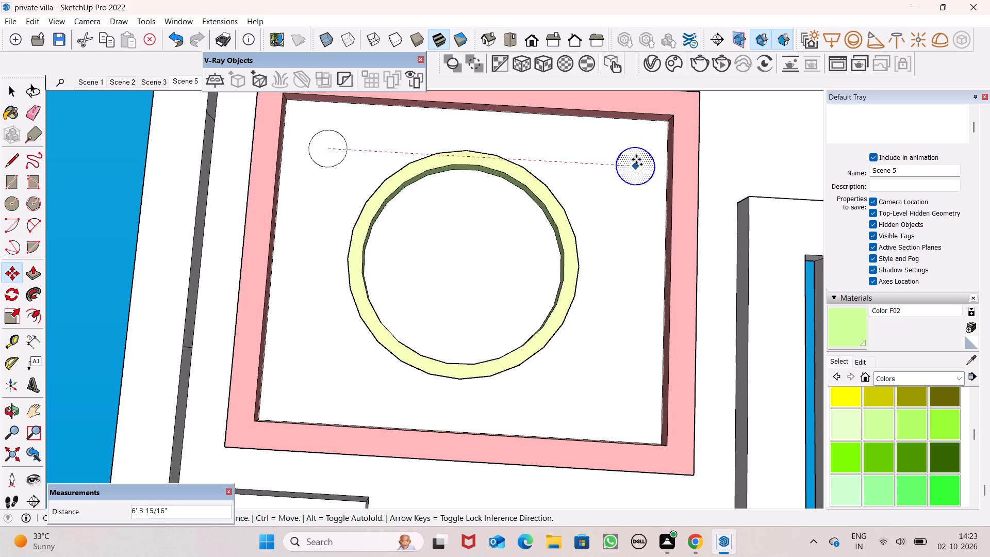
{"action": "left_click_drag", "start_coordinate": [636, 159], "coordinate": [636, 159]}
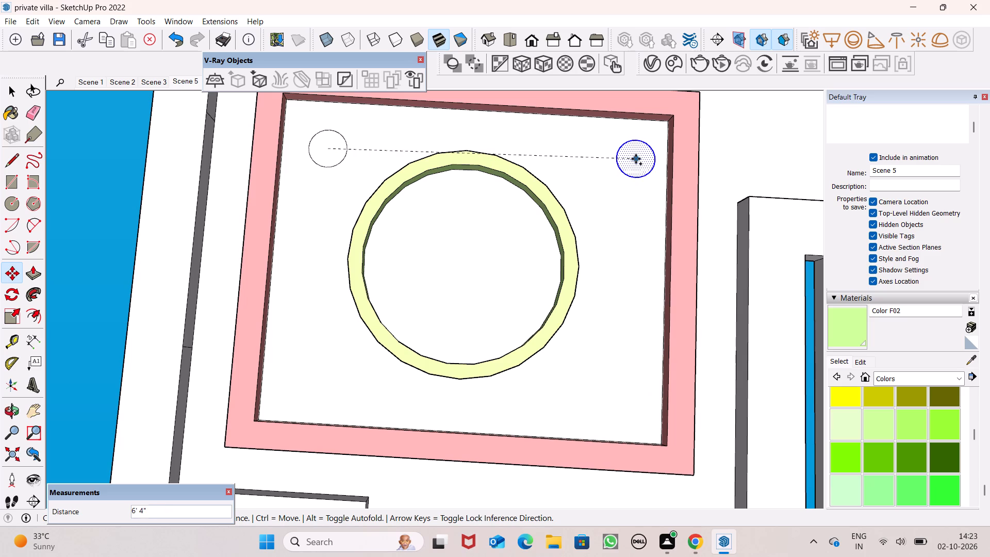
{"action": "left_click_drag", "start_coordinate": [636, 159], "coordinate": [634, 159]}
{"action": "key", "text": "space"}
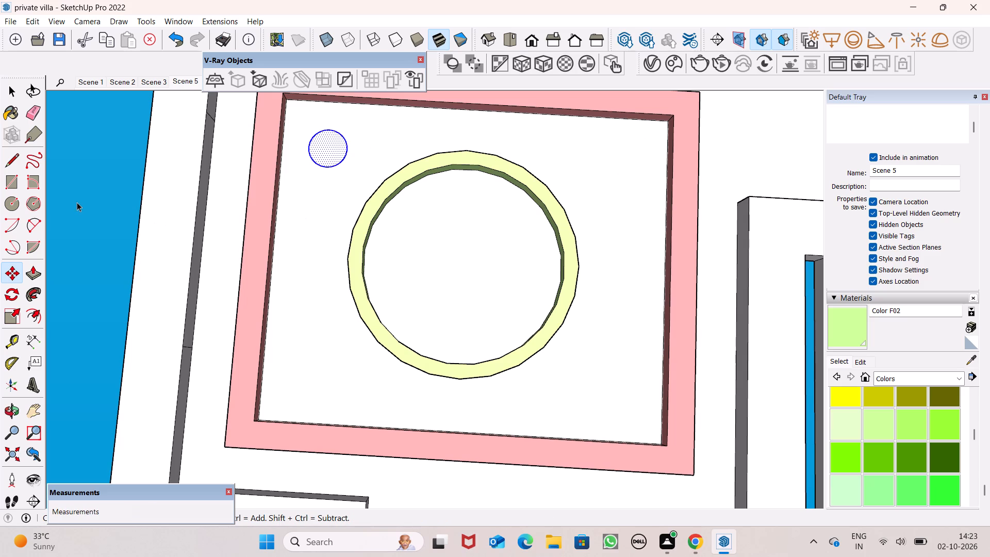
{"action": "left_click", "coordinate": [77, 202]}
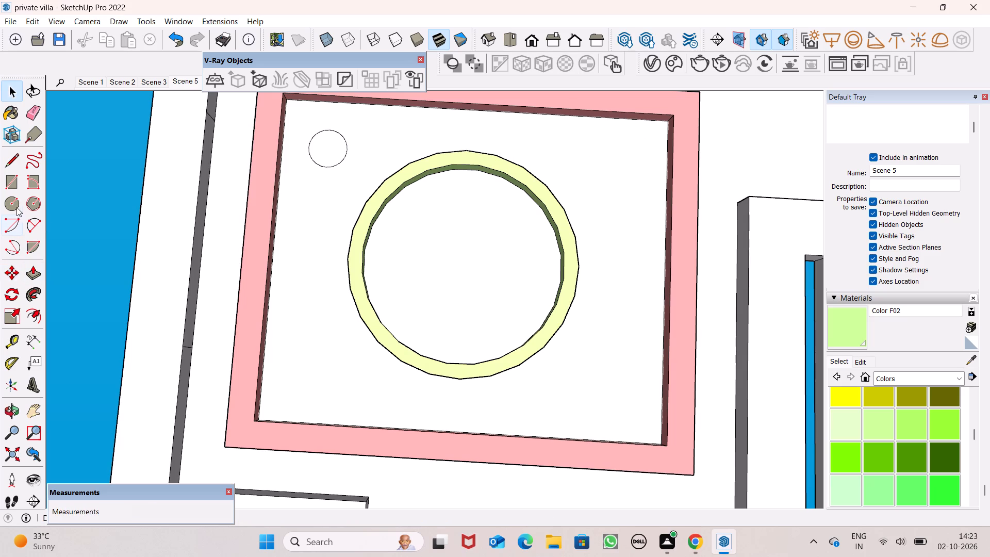
Draw a concentric inner circle of about 3 1/2" radius inside the small circle near the frame's corner.
{"action": "left_click", "coordinate": [16, 207]}
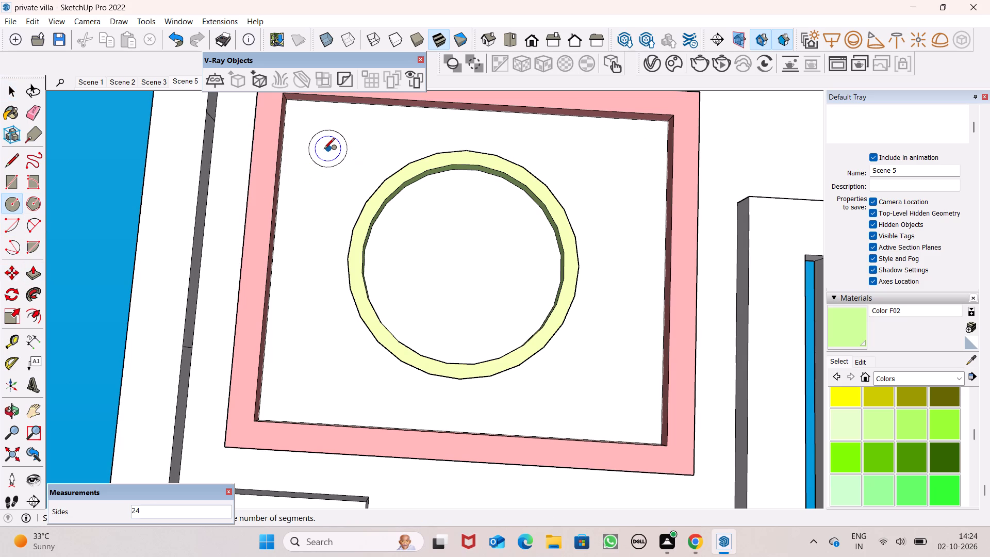
{"action": "left_click", "coordinate": [324, 150]}
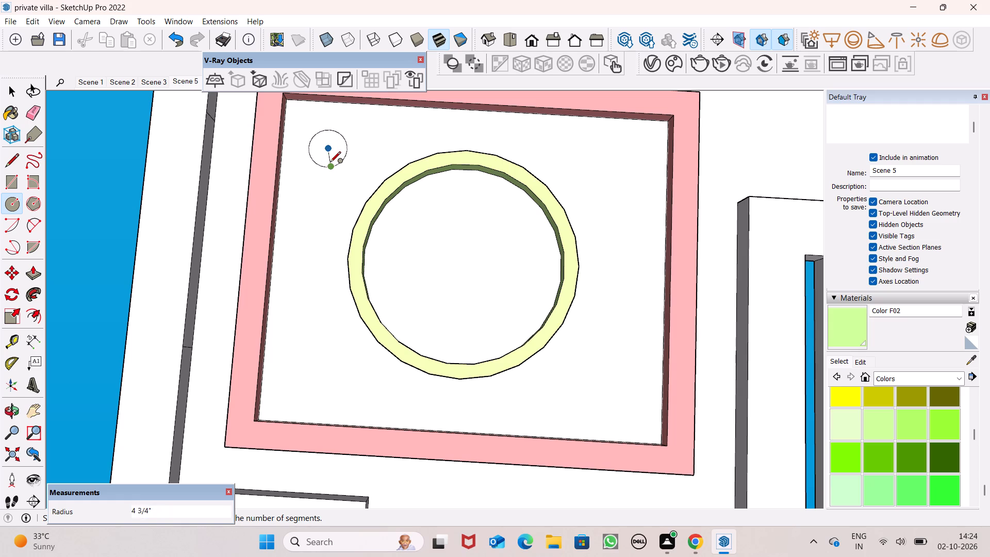
{"action": "scroll", "coordinate": [332, 159], "scroll_direction": "up", "scroll_amount": 7}
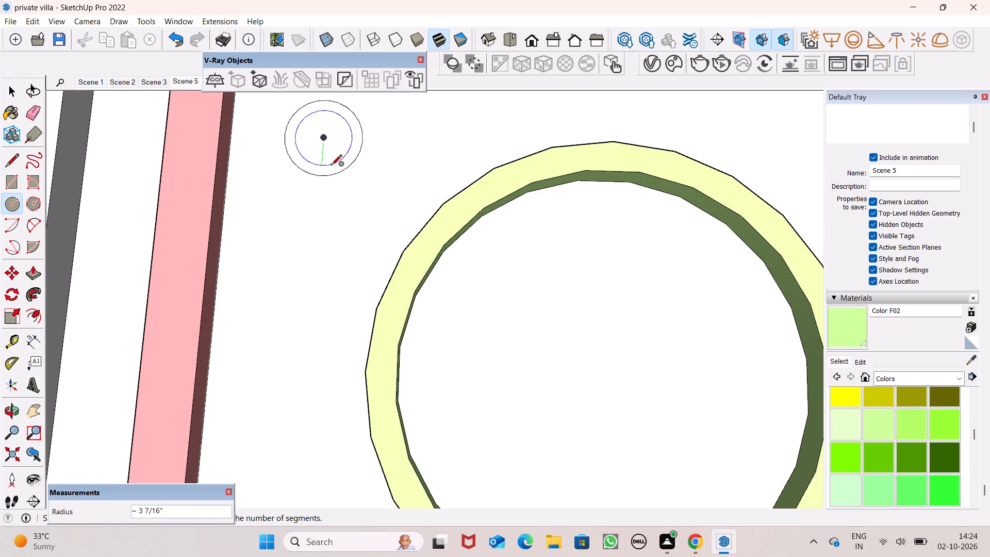
{"action": "left_click", "coordinate": [331, 166]}
{"action": "key", "text": "space"}
{"action": "key", "text": "space"}
Select the two small concentric circles with their faces and copy them to an adjacent corner inside the rectangular frame.
{"action": "scroll", "coordinate": [329, 169], "scroll_direction": "down", "scroll_amount": 9}
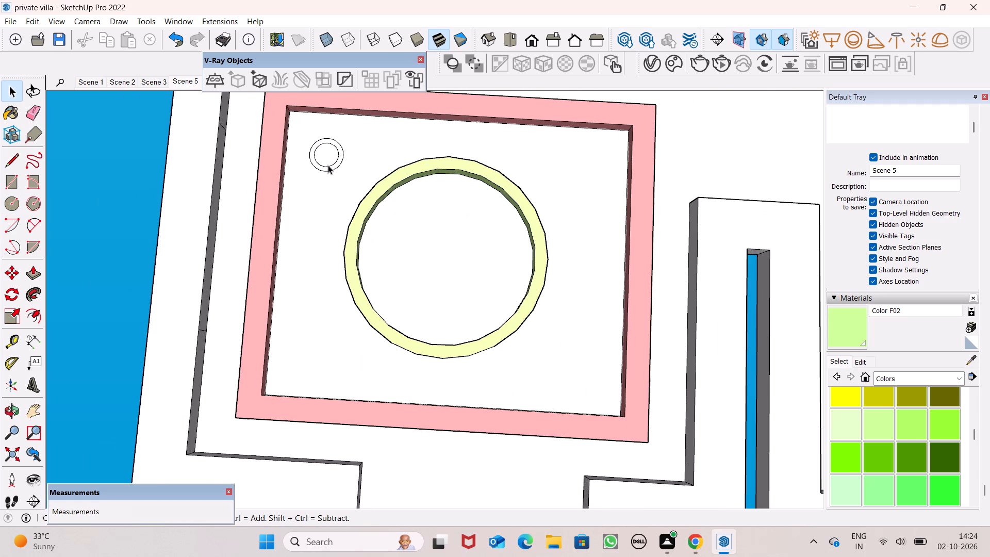
{"action": "scroll", "coordinate": [328, 165], "scroll_direction": "down", "scroll_amount": 1}
{"action": "triple_click", "coordinate": [327, 153]}
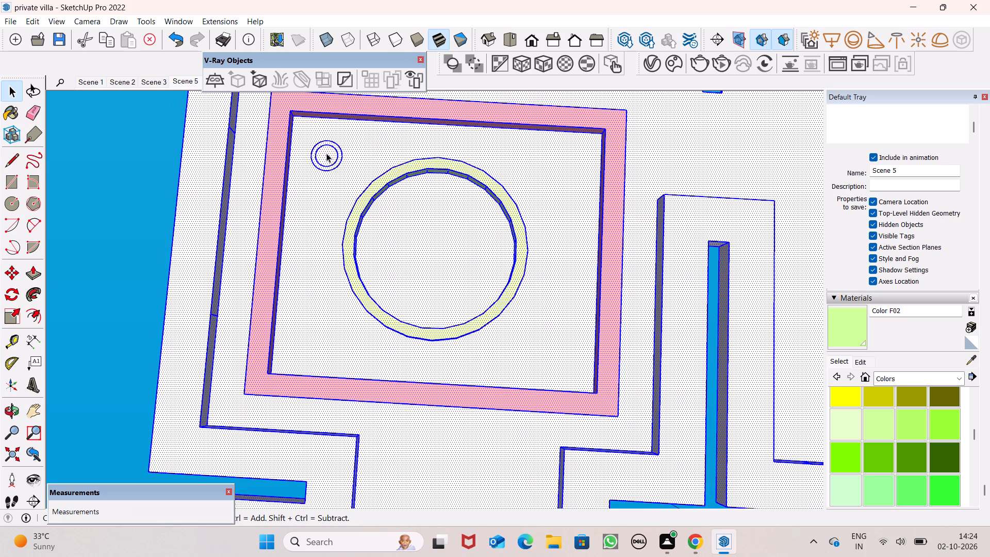
{"action": "left_click", "coordinate": [145, 149]}
{"action": "scroll", "coordinate": [329, 156], "scroll_direction": "up", "scroll_amount": 5}
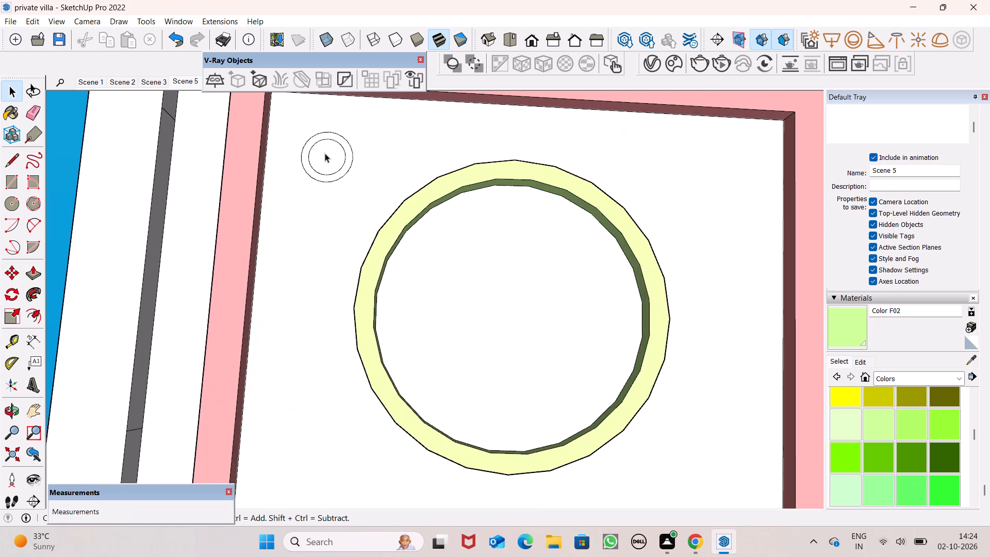
{"action": "double_click", "coordinate": [325, 154]}
{"action": "double_click", "coordinate": [325, 155]}
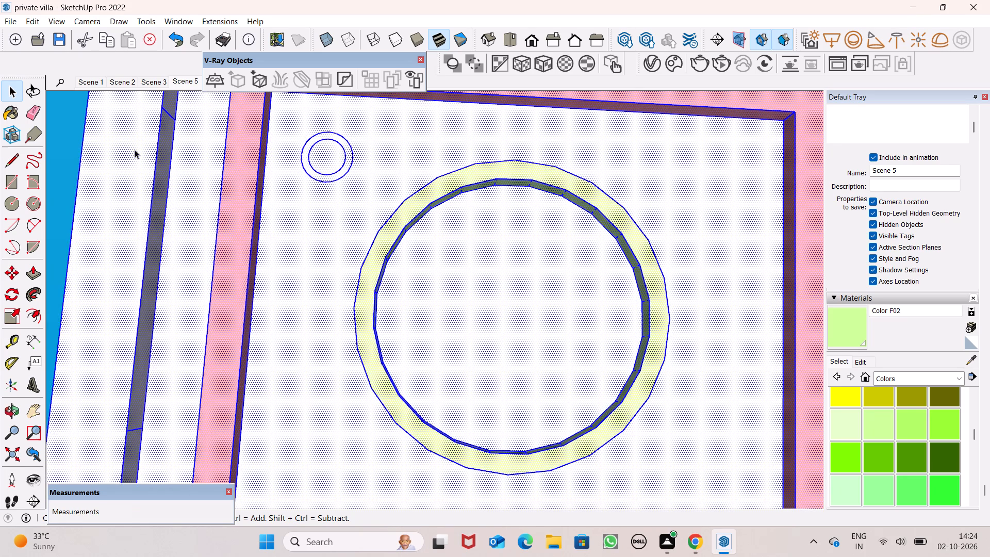
{"action": "left_click", "coordinate": [65, 144]}
{"action": "double_click", "coordinate": [319, 162]}
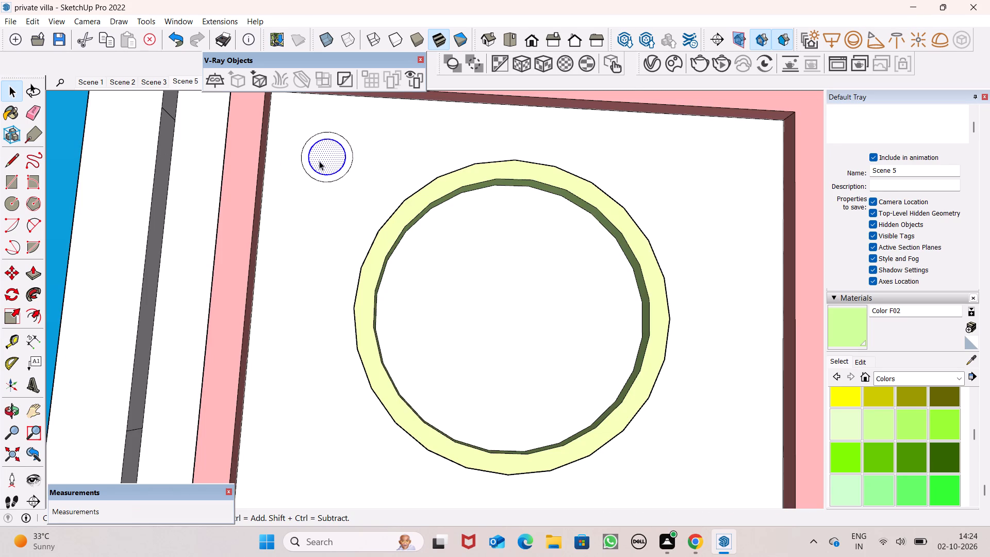
{"action": "double_click", "coordinate": [341, 172], "text": "ctrl"}
{"action": "scroll", "coordinate": [284, 150], "scroll_direction": "down", "scroll_amount": 7}
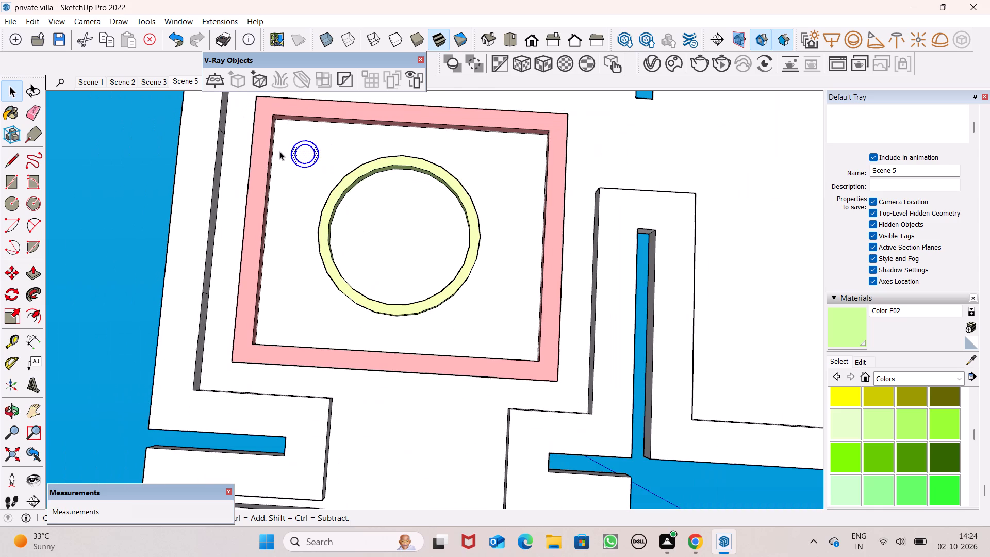
{"action": "key", "text": "m"}
{"action": "key", "text": "Return"}
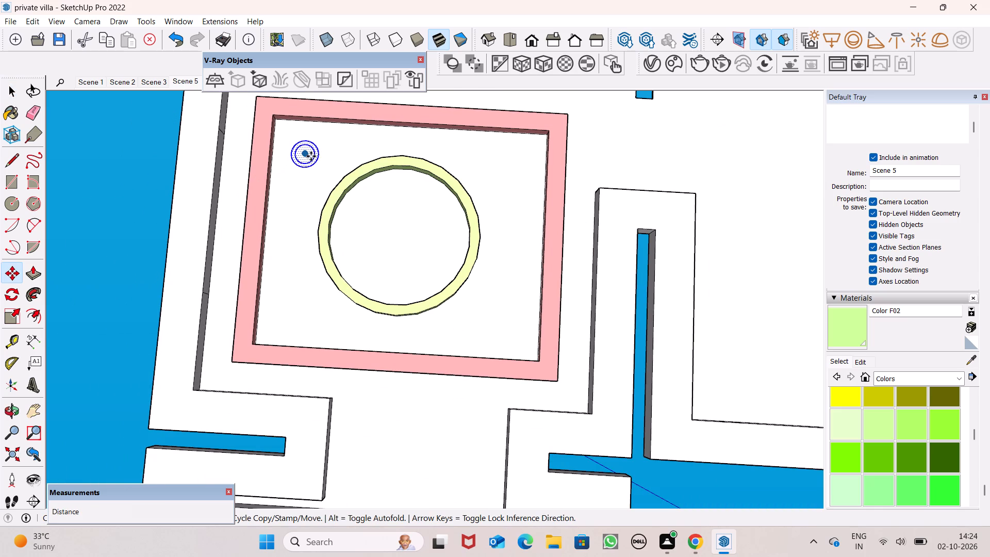
{"action": "left_click_drag", "start_coordinate": [310, 156], "coordinate": [505, 174]}
{"action": "left_click_drag", "start_coordinate": [506, 172], "coordinate": [518, 163]}
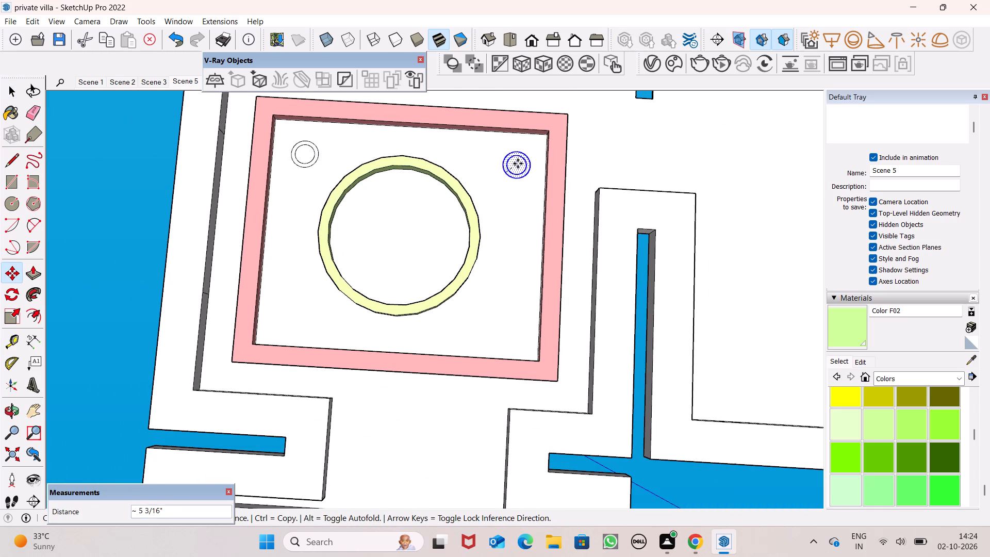
{"action": "left_click_drag", "start_coordinate": [518, 163], "coordinate": [373, 146]}
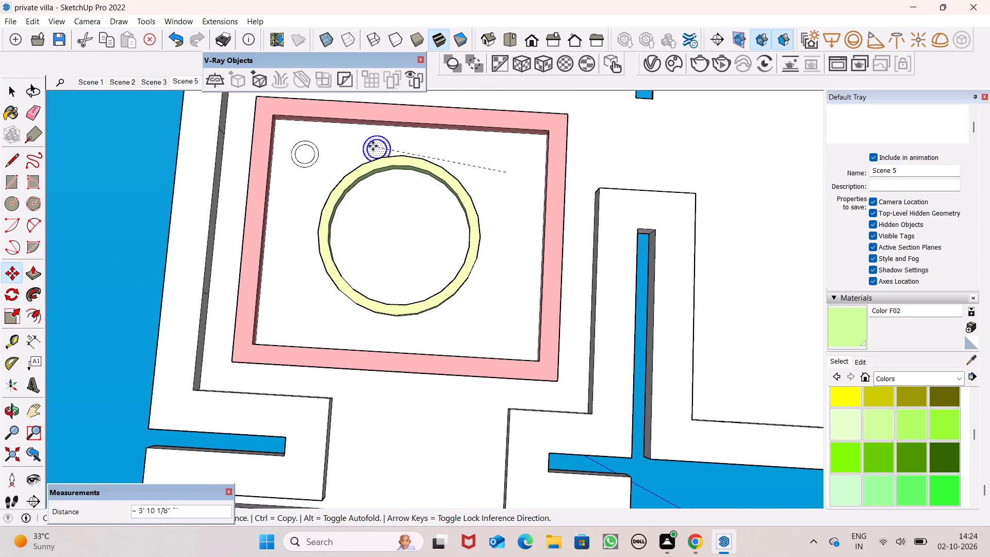
{"action": "left_click_drag", "start_coordinate": [373, 146], "coordinate": [517, 161]}
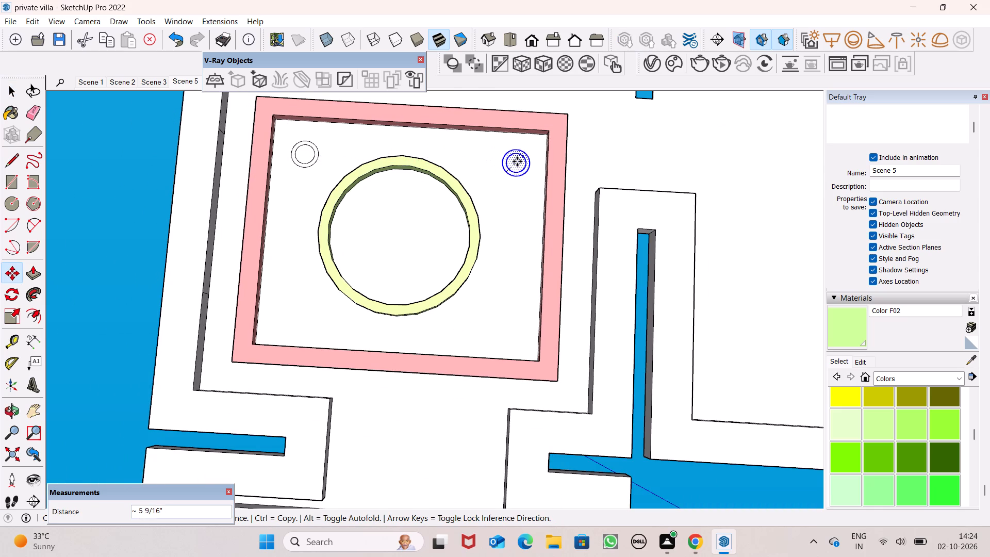
{"action": "left_click_drag", "start_coordinate": [517, 161], "coordinate": [517, 161]}
Copy the pair of circles about 4' 8" along the green axis to the third corner inside the frame.
{"action": "left_click_drag", "start_coordinate": [517, 163], "coordinate": [510, 275]}
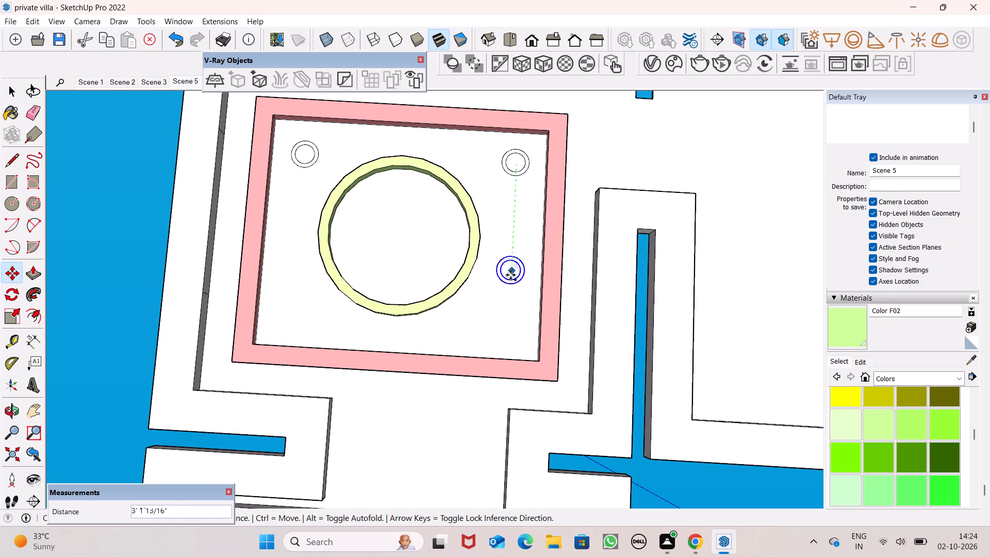
{"action": "left_click_drag", "start_coordinate": [510, 275], "coordinate": [508, 325]}
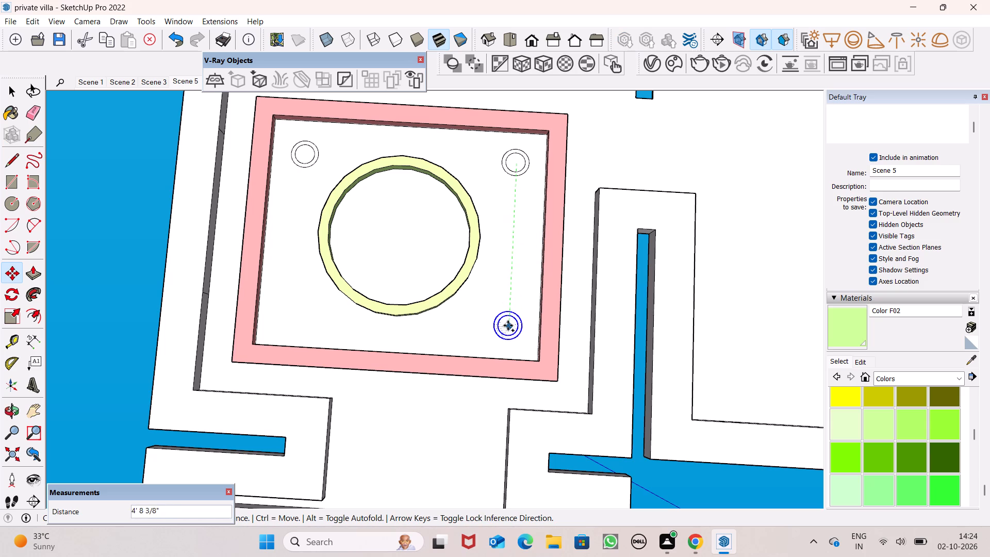
{"action": "left_click_drag", "start_coordinate": [508, 325], "coordinate": [508, 325]}
{"action": "left_click", "coordinate": [508, 325]}
{"action": "left_click", "coordinate": [508, 326]}
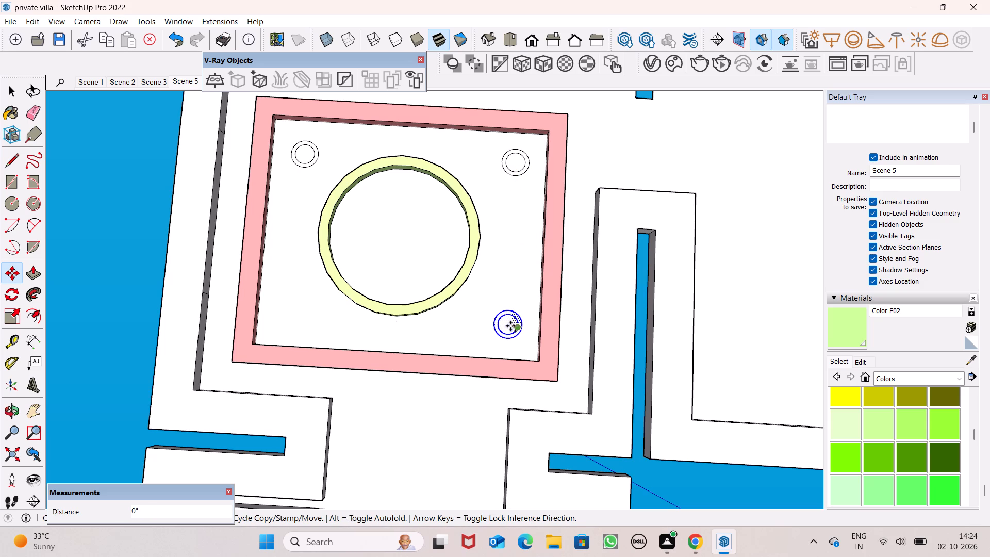
Copy the pair of circles about 5' 11" from the third corner to the last empty corner inside the frame.
{"action": "left_click_drag", "start_coordinate": [510, 326], "coordinate": [327, 321]}
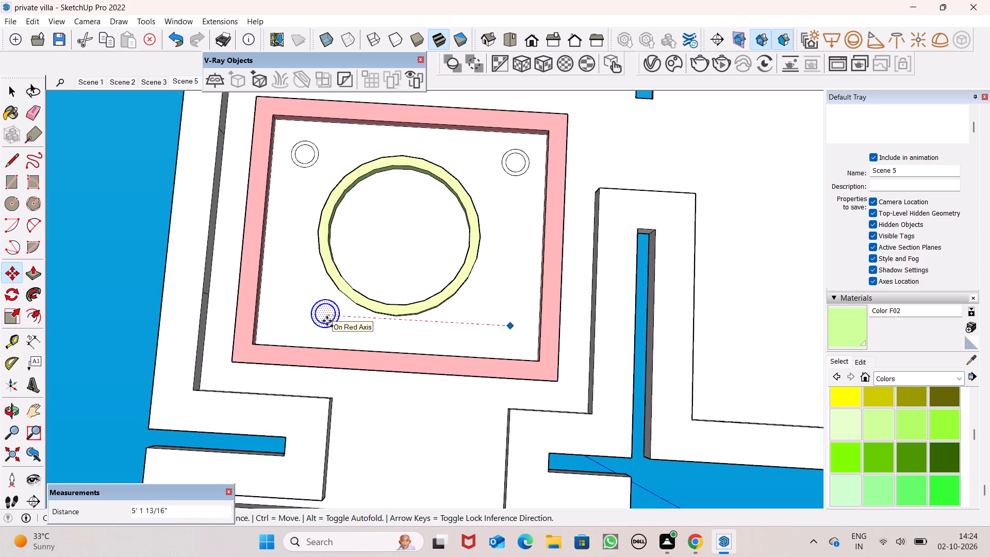
{"action": "left_click_drag", "start_coordinate": [327, 321], "coordinate": [299, 321]}
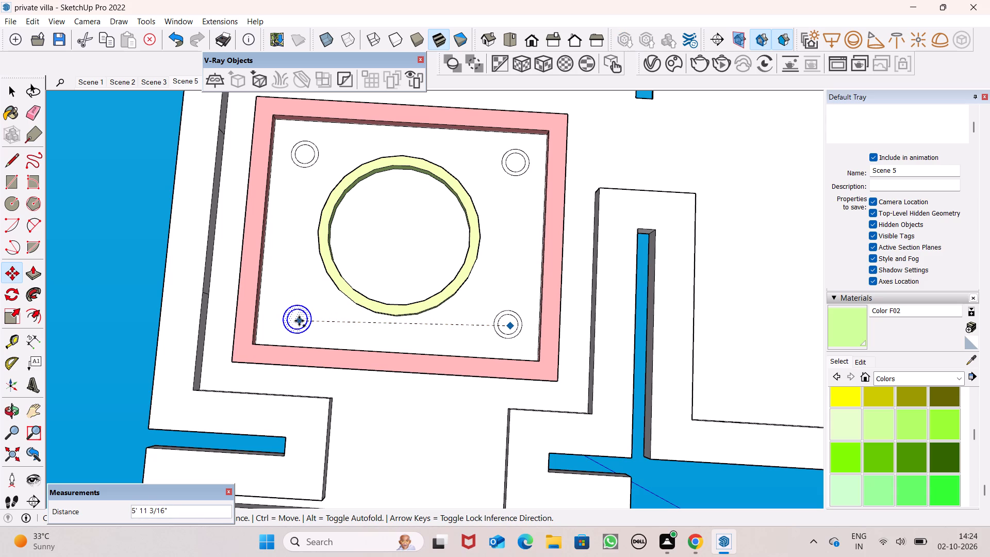
{"action": "left_click_drag", "start_coordinate": [299, 321], "coordinate": [300, 320]}
{"action": "key", "text": "space"}
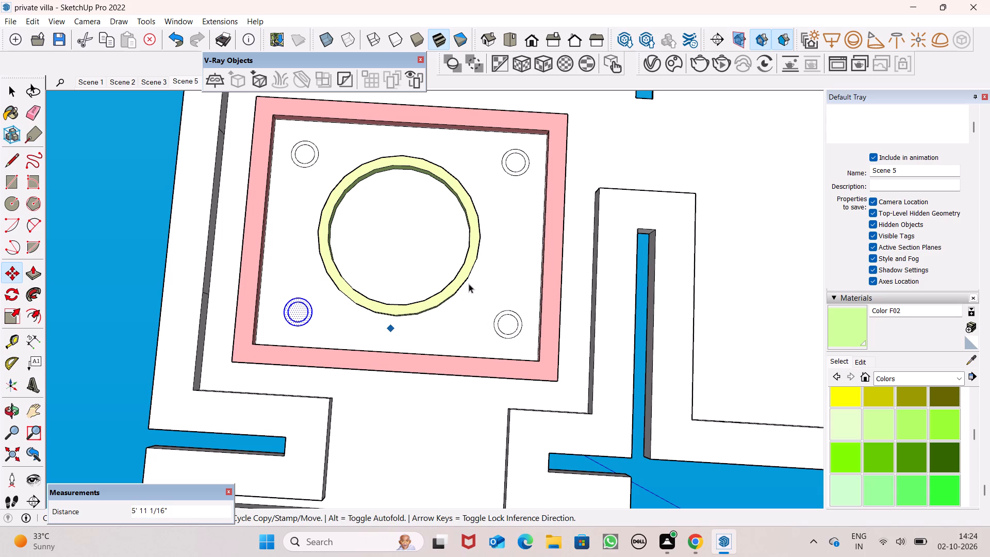
{"action": "key", "text": "space"}
{"action": "left_click", "coordinate": [101, 175]}
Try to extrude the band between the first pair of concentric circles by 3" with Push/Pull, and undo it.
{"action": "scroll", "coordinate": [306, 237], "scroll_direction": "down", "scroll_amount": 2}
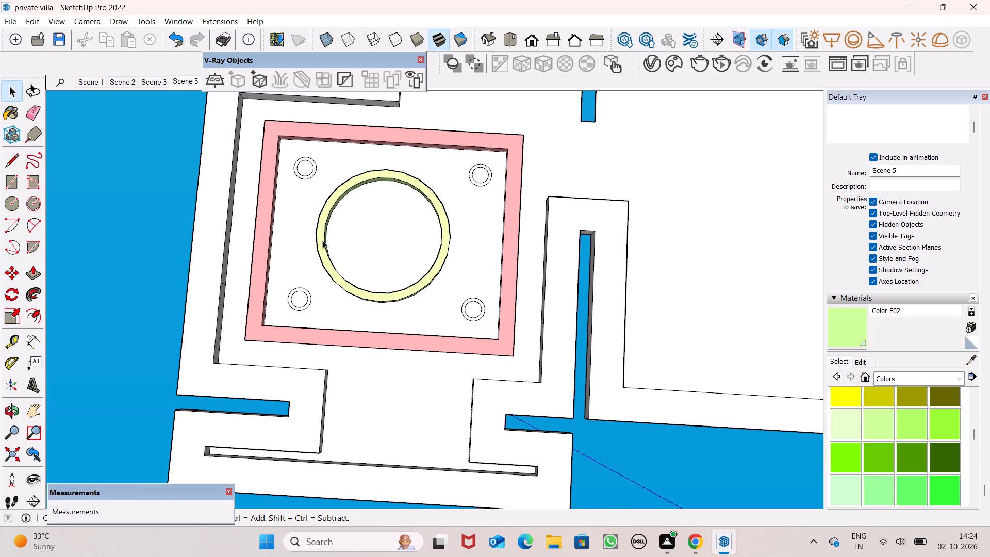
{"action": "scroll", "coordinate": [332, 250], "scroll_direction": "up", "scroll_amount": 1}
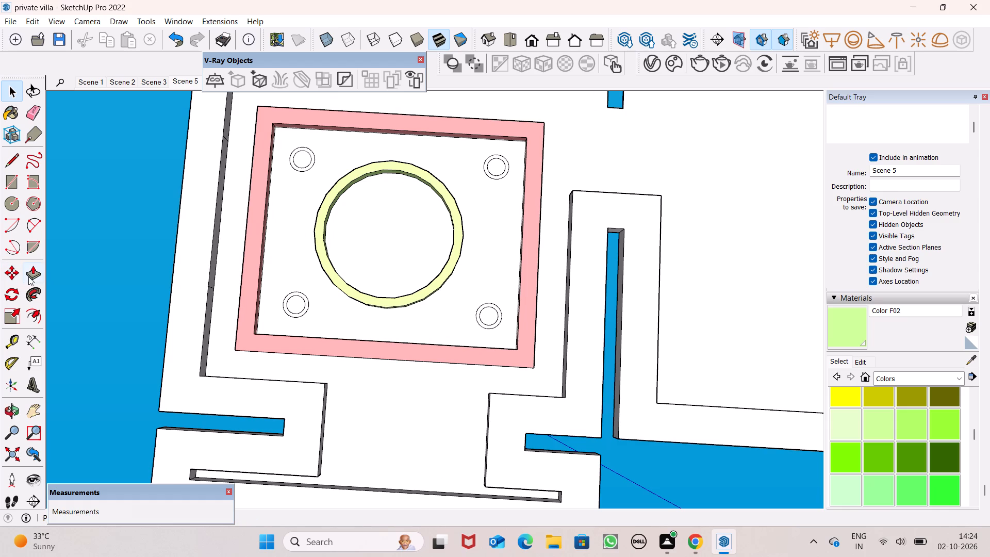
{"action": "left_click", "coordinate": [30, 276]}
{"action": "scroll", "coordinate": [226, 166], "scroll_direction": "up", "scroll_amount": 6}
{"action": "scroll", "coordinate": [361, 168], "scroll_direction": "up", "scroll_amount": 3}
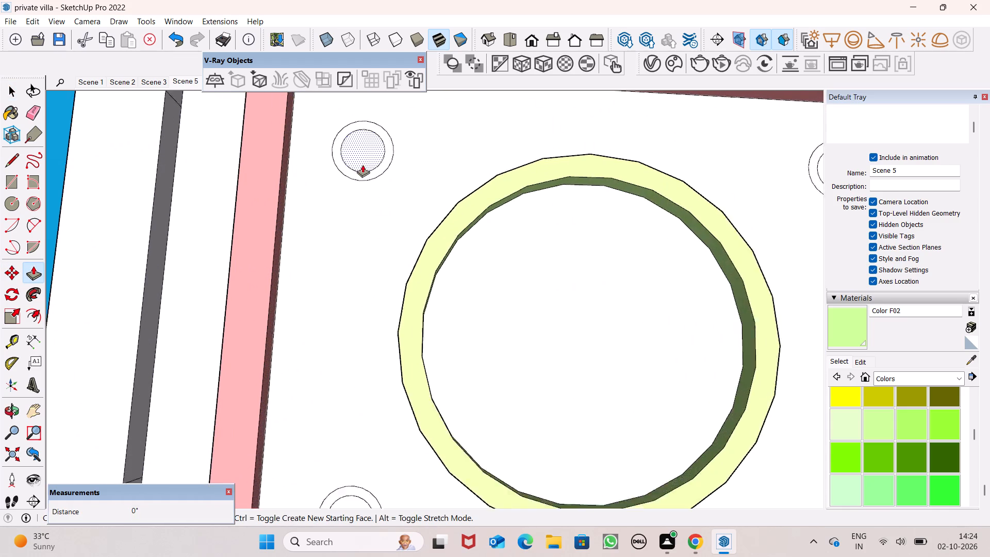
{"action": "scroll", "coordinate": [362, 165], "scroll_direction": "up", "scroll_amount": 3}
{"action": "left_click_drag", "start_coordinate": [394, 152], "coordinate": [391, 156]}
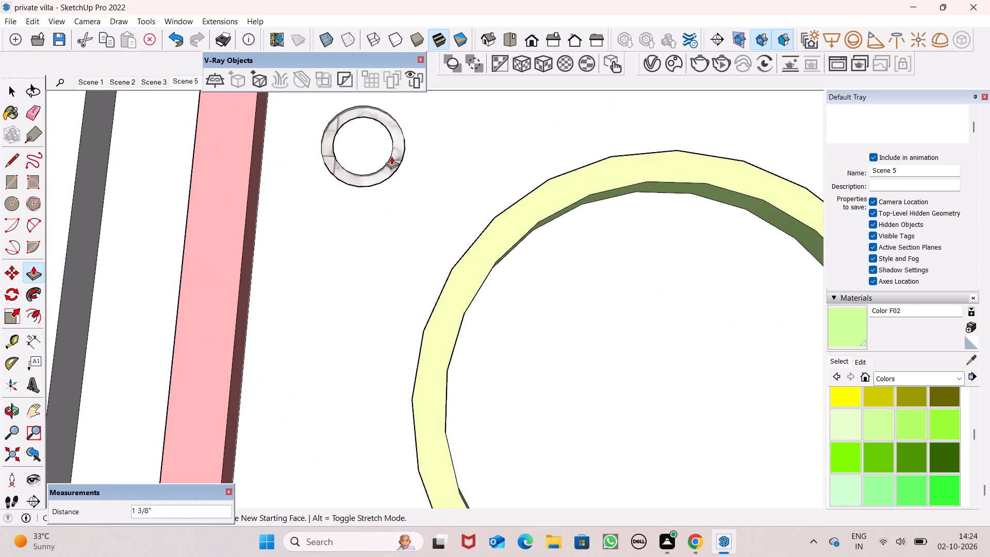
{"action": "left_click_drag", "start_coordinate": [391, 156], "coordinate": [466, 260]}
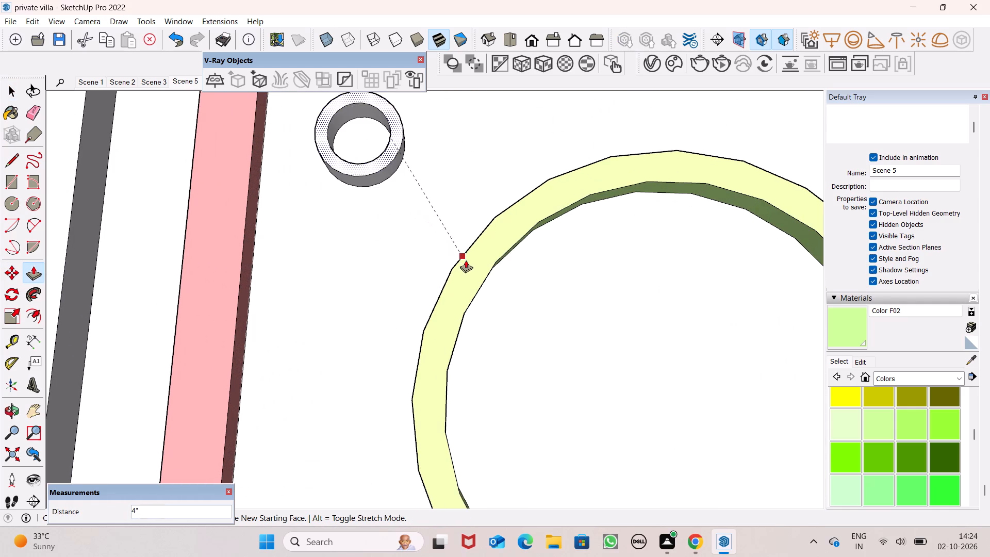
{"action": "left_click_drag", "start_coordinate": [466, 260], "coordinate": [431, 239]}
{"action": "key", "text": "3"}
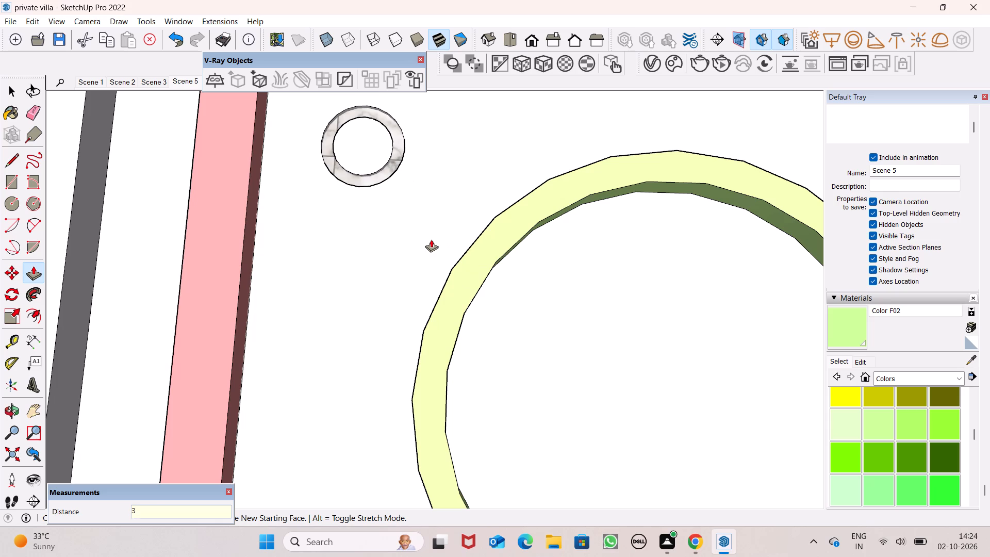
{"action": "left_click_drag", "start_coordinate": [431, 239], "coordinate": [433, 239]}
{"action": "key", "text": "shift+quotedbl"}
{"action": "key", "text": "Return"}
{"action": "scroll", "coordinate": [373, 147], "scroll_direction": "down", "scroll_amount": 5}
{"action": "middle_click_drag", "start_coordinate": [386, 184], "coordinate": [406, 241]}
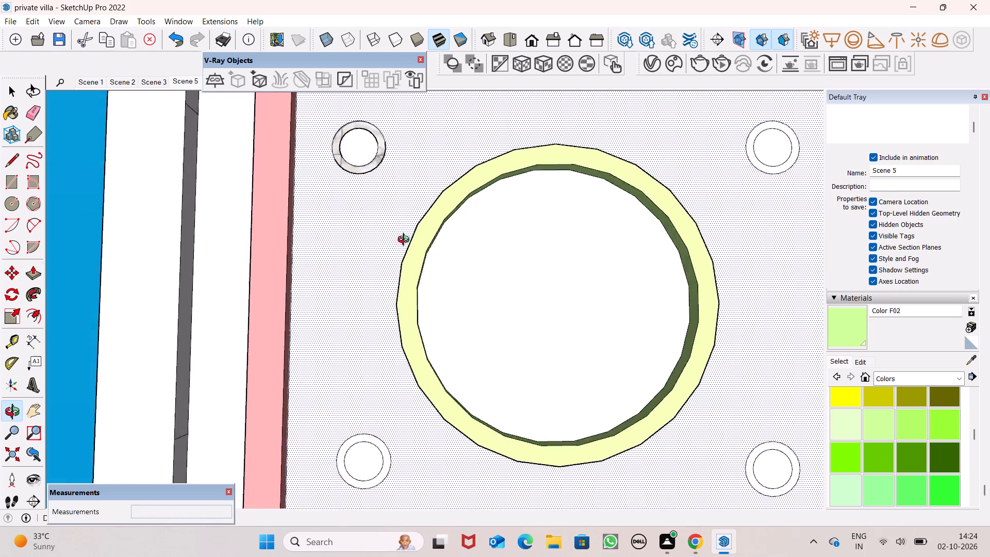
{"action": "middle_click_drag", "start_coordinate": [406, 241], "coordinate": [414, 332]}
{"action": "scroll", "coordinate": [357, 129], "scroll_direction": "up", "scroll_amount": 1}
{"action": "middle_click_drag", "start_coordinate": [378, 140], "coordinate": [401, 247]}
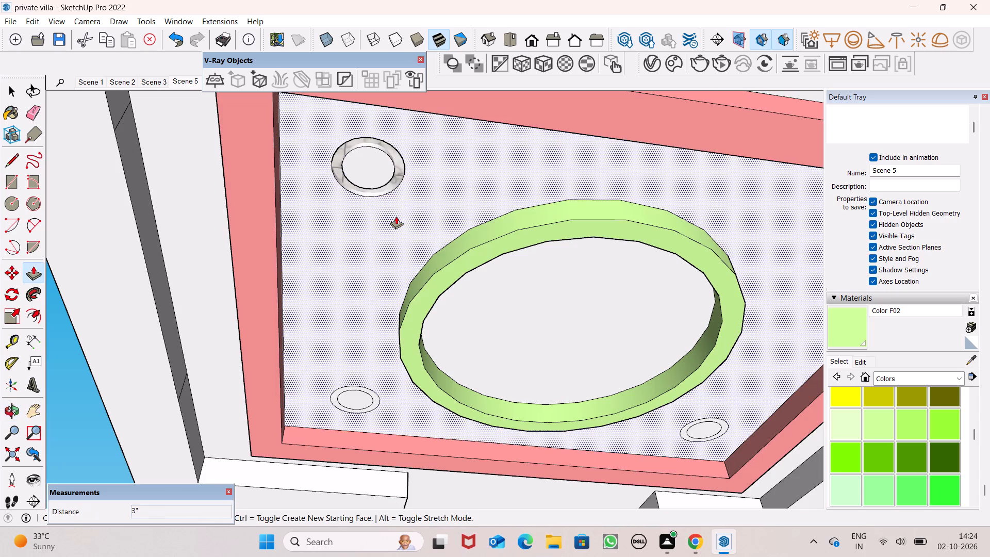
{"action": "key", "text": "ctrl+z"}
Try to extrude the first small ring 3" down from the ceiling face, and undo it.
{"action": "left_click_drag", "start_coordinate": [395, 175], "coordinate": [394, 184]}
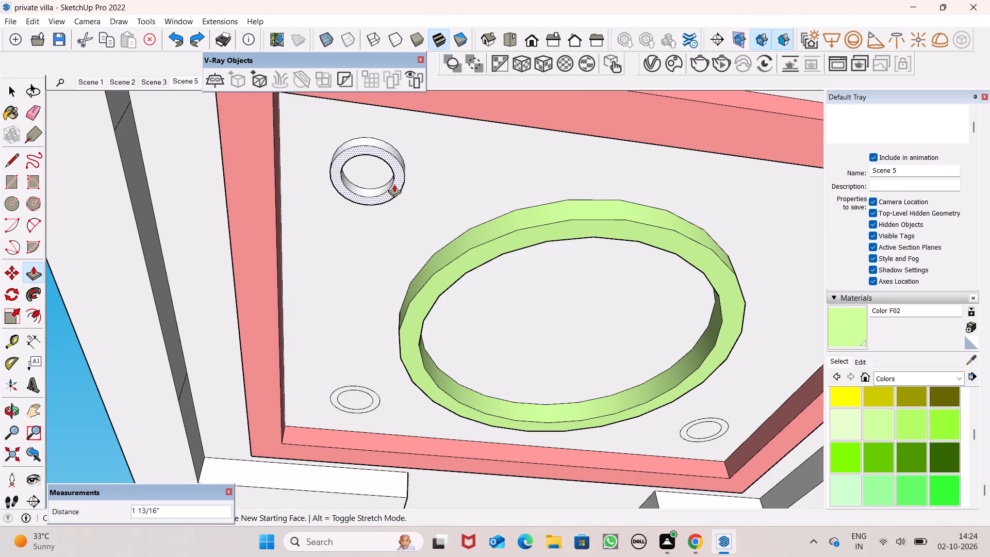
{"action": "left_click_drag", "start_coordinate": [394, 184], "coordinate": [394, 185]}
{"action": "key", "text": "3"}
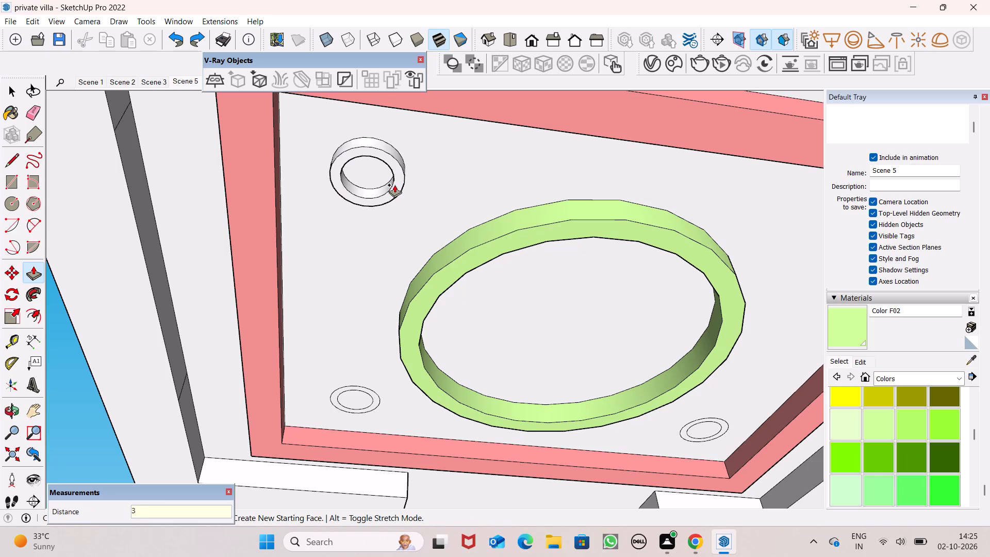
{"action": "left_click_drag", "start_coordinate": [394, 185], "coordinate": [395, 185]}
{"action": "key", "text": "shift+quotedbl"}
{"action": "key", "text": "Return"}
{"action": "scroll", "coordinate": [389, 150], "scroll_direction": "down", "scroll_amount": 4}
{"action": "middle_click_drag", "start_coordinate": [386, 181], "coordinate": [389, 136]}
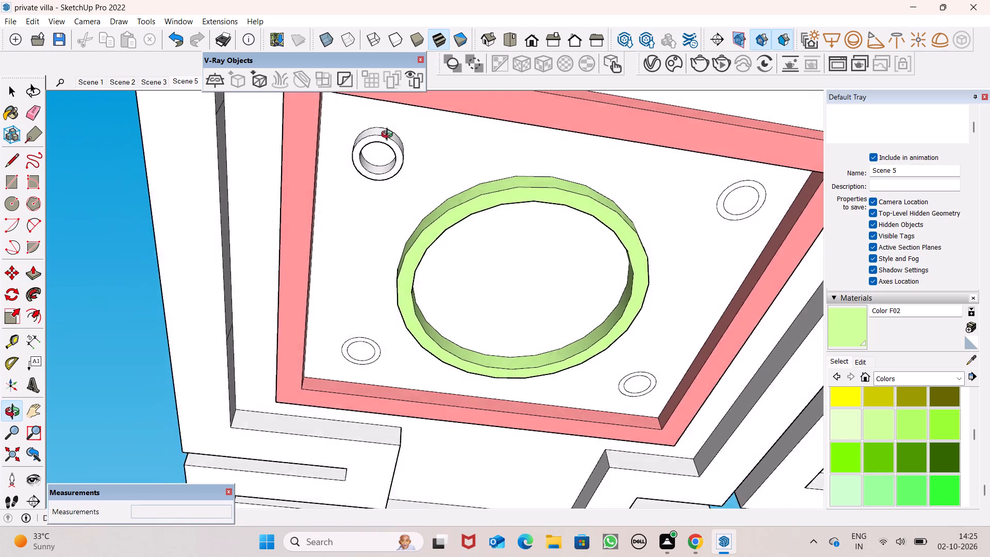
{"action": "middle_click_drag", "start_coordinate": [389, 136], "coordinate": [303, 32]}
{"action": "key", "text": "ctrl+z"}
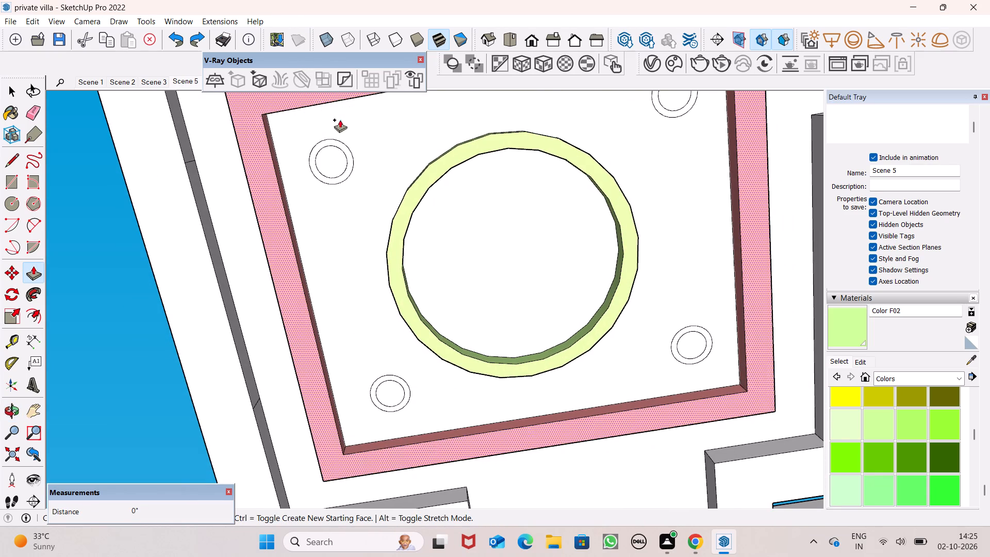
Extrude the band between the first pair of concentric circles 2" out from the ceiling face.
{"action": "scroll", "coordinate": [323, 156], "scroll_direction": "up", "scroll_amount": 8}
{"action": "left_click_drag", "start_coordinate": [350, 126], "coordinate": [350, 130]}
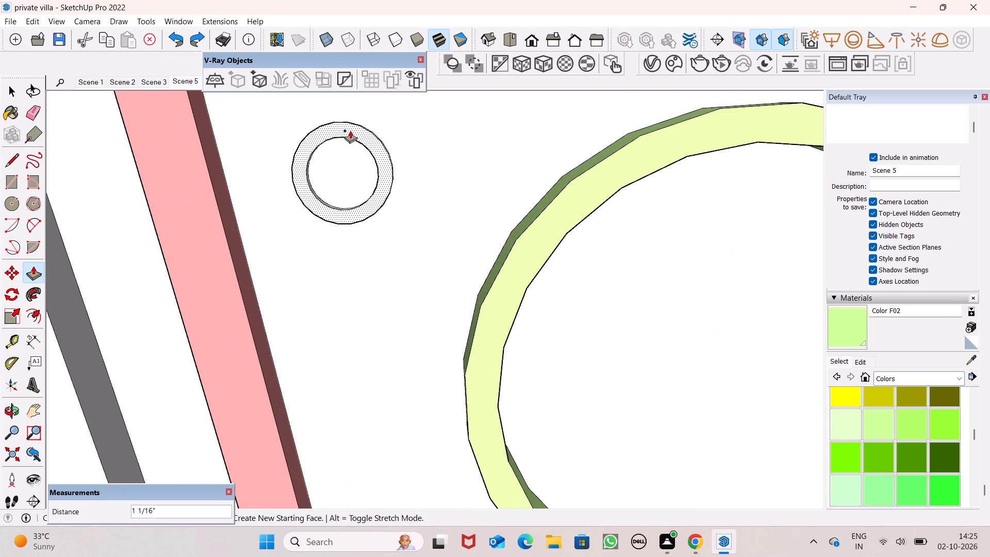
{"action": "left_click_drag", "start_coordinate": [350, 130], "coordinate": [352, 134]}
{"action": "key", "text": "2"}
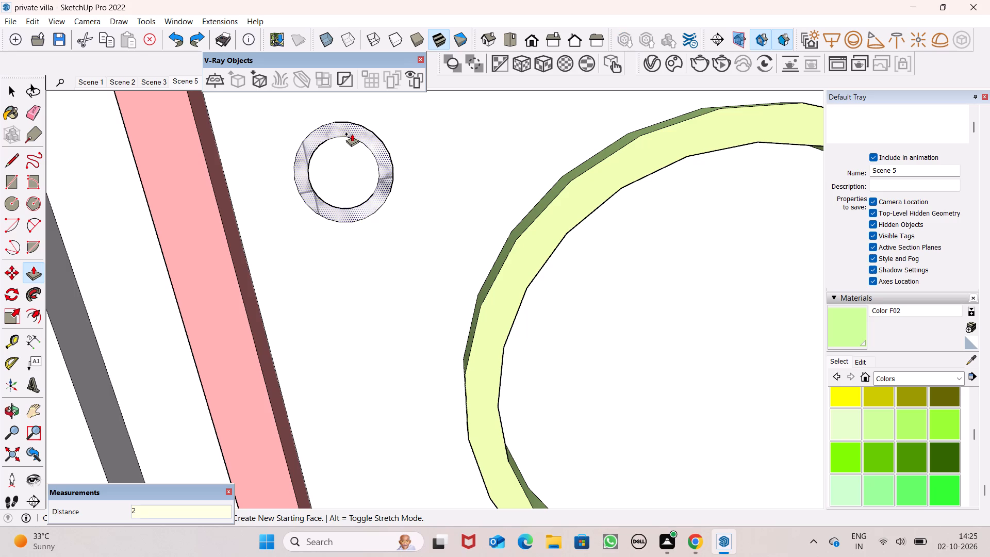
{"action": "left_click_drag", "start_coordinate": [352, 134], "coordinate": [352, 134]}
{"action": "key", "text": "shift+quotedbl"}
{"action": "key", "text": "Return"}
Extrude the second small ring, at the adjacent corner inside the frame, 2" out from the ceiling face.
{"action": "scroll", "coordinate": [362, 141], "scroll_direction": "down", "scroll_amount": 5}
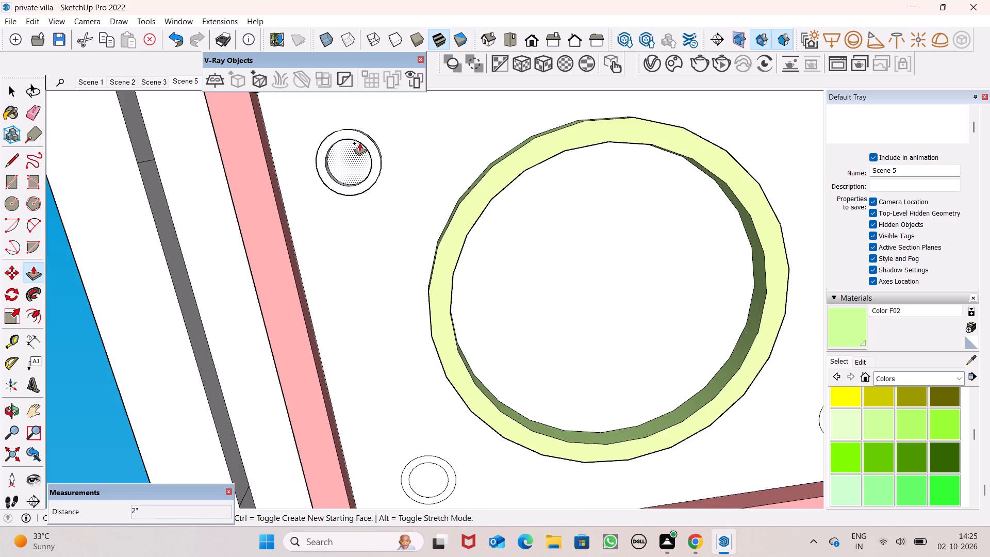
{"action": "middle_click_drag", "start_coordinate": [362, 142], "coordinate": [426, 264]}
{"action": "scroll", "coordinate": [421, 267], "scroll_direction": "down", "scroll_amount": 6}
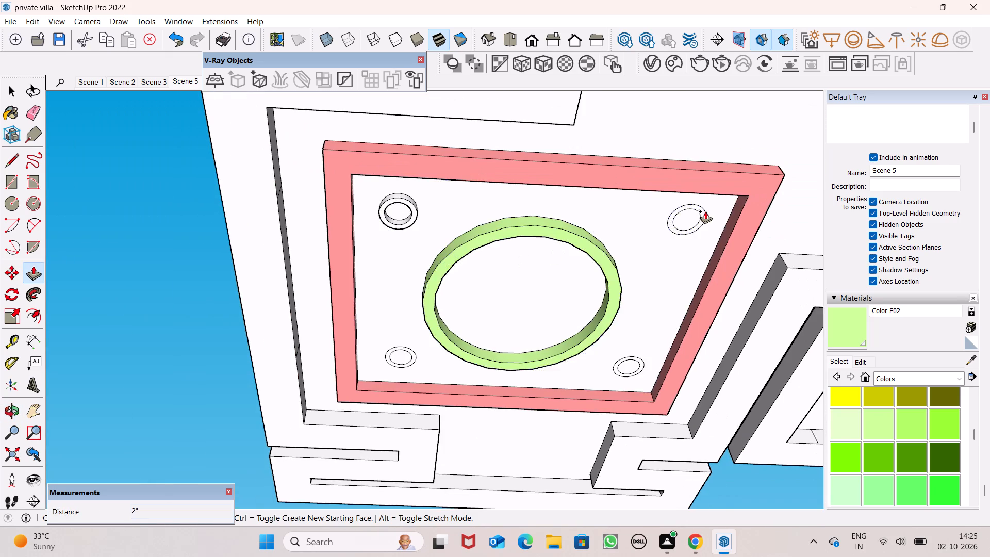
{"action": "scroll", "coordinate": [705, 211], "scroll_direction": "up", "scroll_amount": 12}
{"action": "left_click_drag", "start_coordinate": [696, 212], "coordinate": [695, 219]}
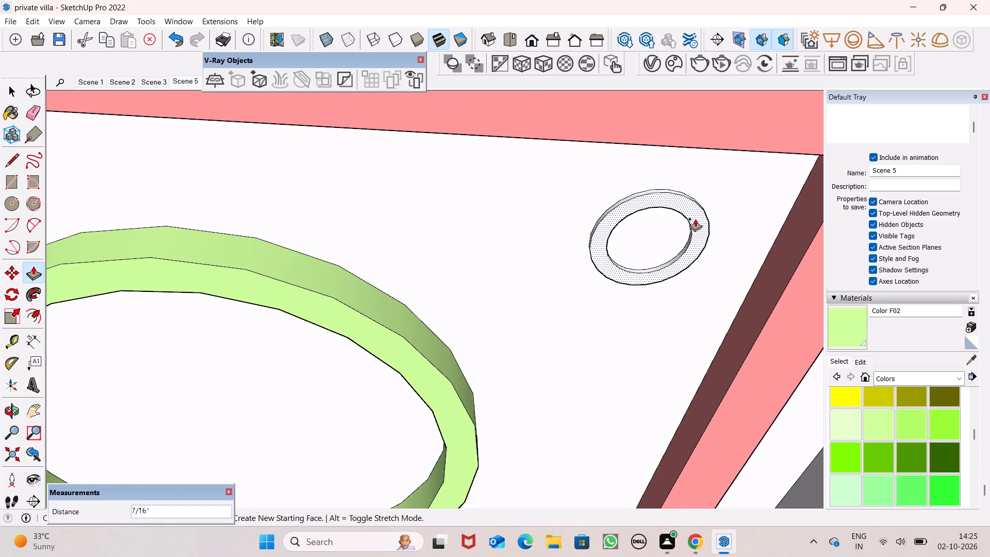
{"action": "left_click_drag", "start_coordinate": [695, 219], "coordinate": [695, 221]}
{"action": "type", "text": "2\""}
{"action": "key", "text": "Return"}
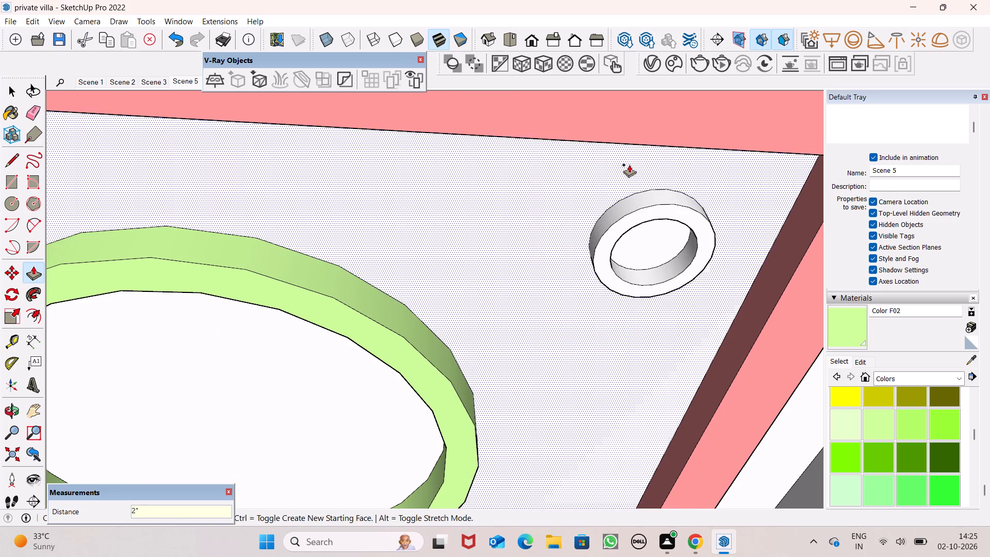
Extrude the third small ring, at another corner inside the pink frame, 2" out from the ceiling face.
{"action": "scroll", "coordinate": [629, 164], "scroll_direction": "down", "scroll_amount": 12}
{"action": "scroll", "coordinate": [379, 388], "scroll_direction": "up", "scroll_amount": 4}
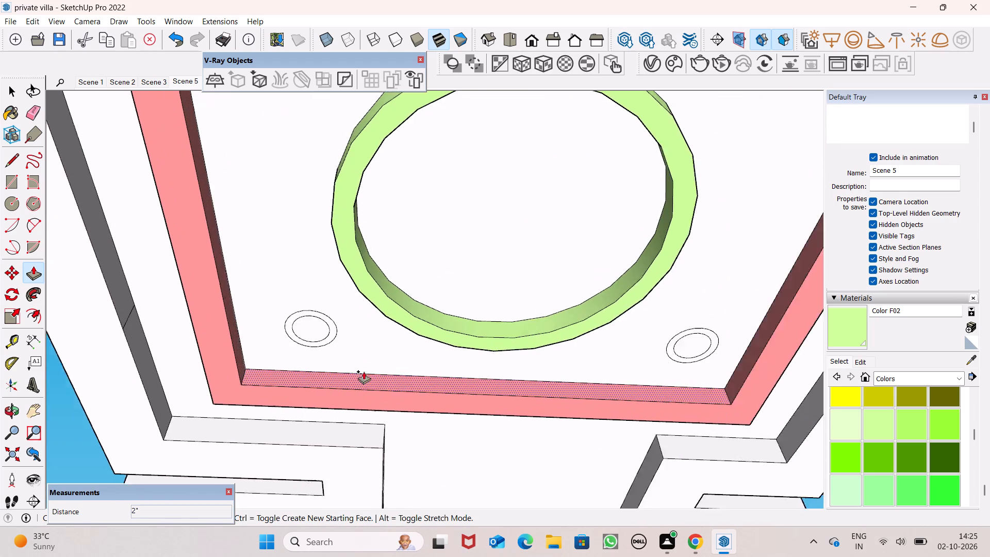
{"action": "scroll", "coordinate": [364, 371], "scroll_direction": "up", "scroll_amount": 2}
{"action": "scroll", "coordinate": [318, 334], "scroll_direction": "up", "scroll_amount": 1}
{"action": "left_click_drag", "start_coordinate": [322, 325], "coordinate": [324, 329]}
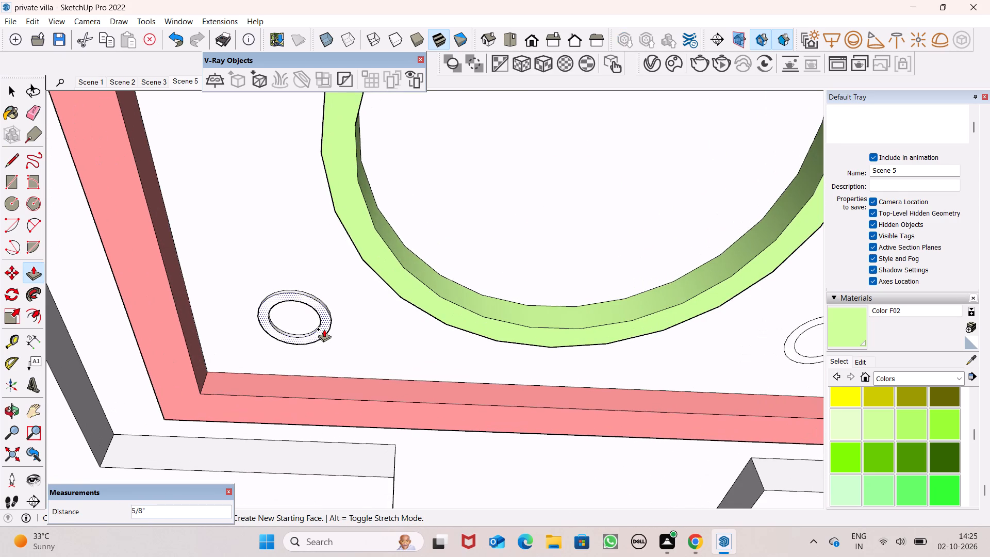
{"action": "left_click_drag", "start_coordinate": [324, 329], "coordinate": [329, 325]}
{"action": "key", "text": "2"}
{"action": "key", "text": "shift+quotedbl"}
{"action": "key", "text": "Return"}
Extrude the fourth small ring, at the last corner inside the frame, 2" out, matching the height of the third ring.
{"action": "scroll", "coordinate": [319, 279], "scroll_direction": "down", "scroll_amount": 3}
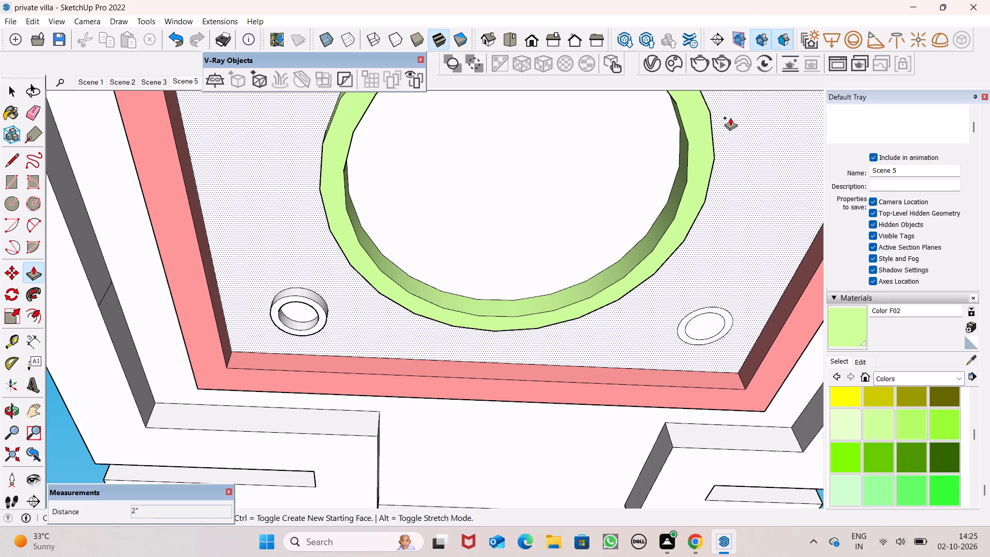
{"action": "scroll", "coordinate": [204, 294], "scroll_direction": "down", "scroll_amount": 4}
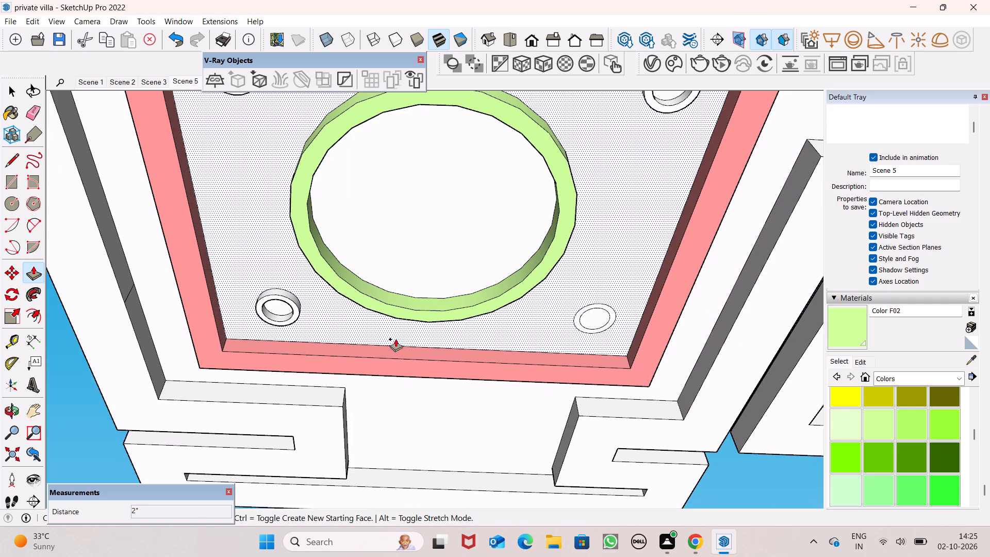
{"action": "scroll", "coordinate": [425, 338], "scroll_direction": "up", "scroll_amount": 3}
{"action": "left_click_drag", "start_coordinate": [606, 320], "coordinate": [237, 314]}
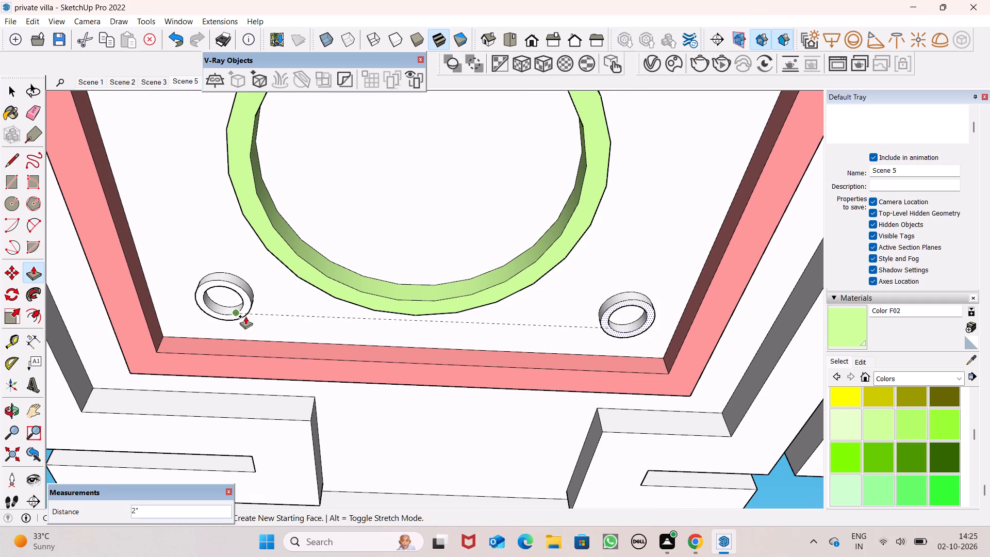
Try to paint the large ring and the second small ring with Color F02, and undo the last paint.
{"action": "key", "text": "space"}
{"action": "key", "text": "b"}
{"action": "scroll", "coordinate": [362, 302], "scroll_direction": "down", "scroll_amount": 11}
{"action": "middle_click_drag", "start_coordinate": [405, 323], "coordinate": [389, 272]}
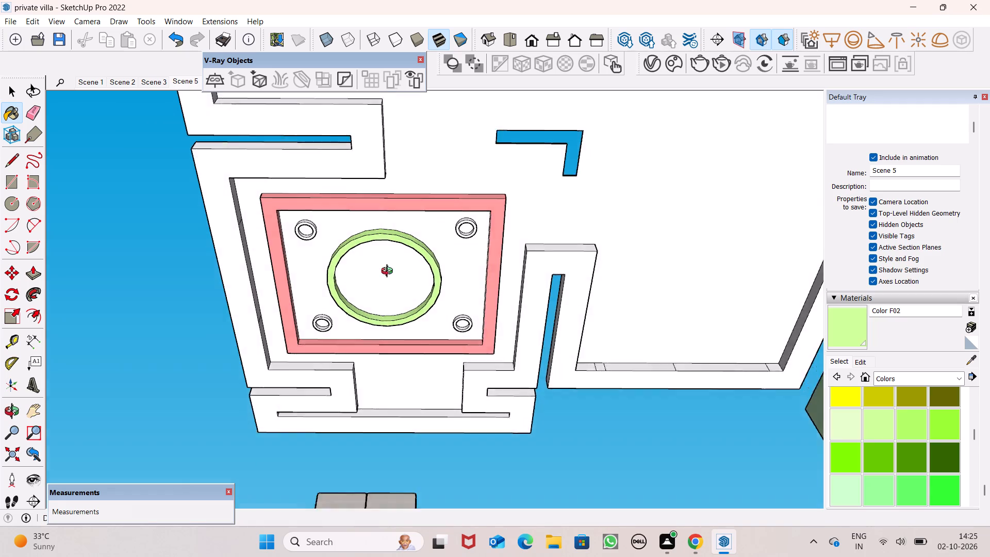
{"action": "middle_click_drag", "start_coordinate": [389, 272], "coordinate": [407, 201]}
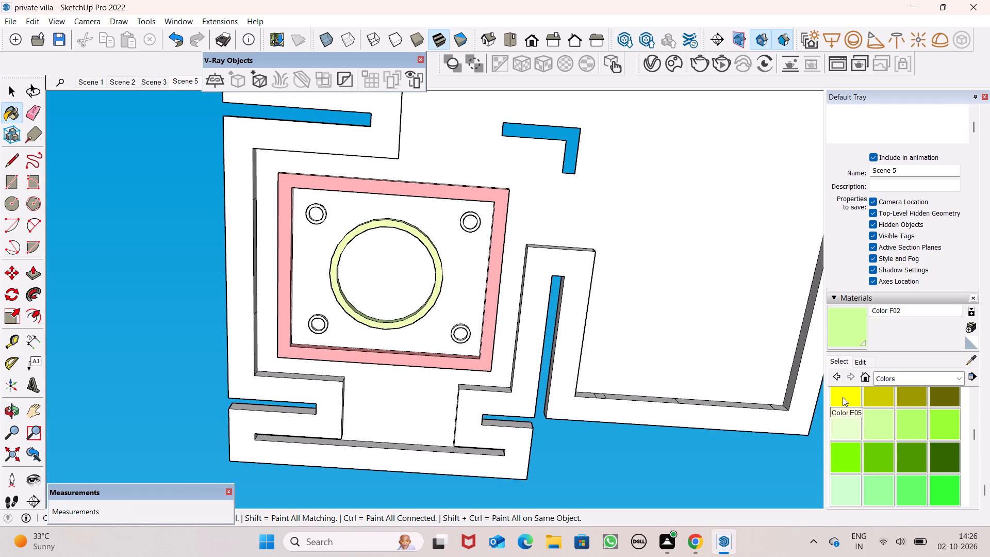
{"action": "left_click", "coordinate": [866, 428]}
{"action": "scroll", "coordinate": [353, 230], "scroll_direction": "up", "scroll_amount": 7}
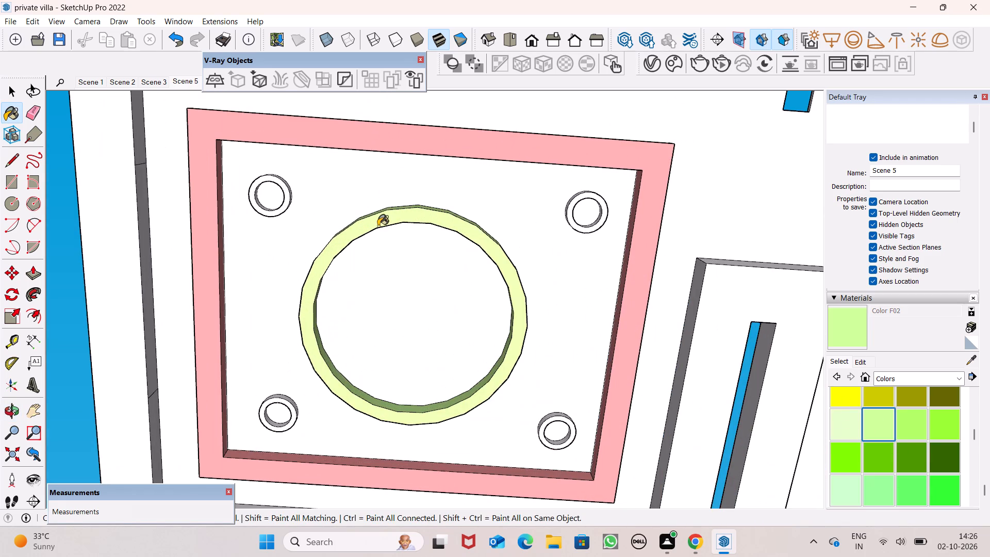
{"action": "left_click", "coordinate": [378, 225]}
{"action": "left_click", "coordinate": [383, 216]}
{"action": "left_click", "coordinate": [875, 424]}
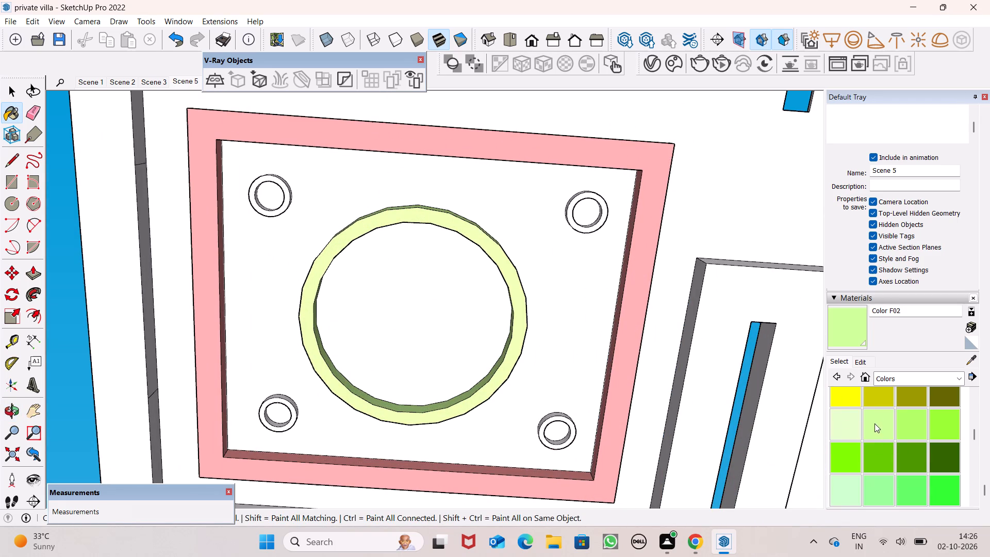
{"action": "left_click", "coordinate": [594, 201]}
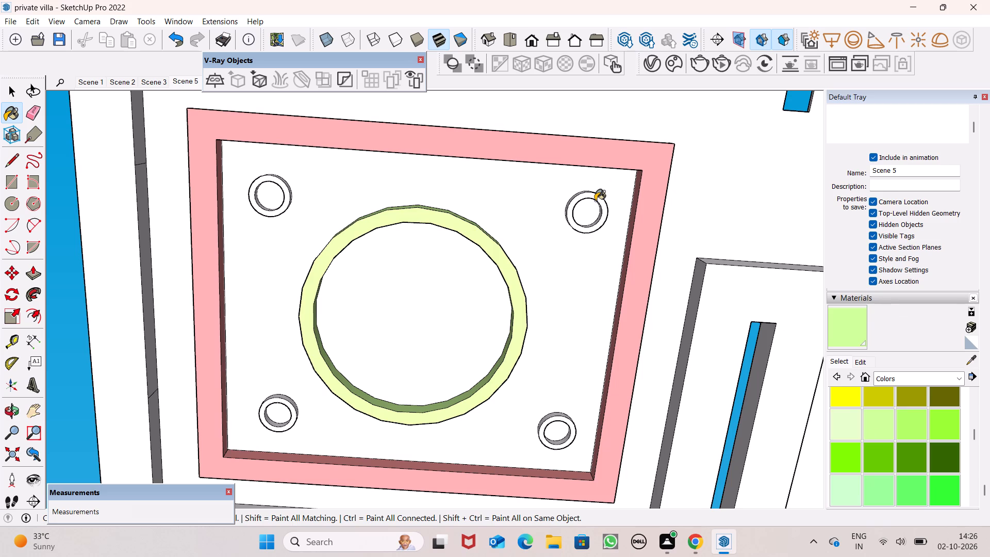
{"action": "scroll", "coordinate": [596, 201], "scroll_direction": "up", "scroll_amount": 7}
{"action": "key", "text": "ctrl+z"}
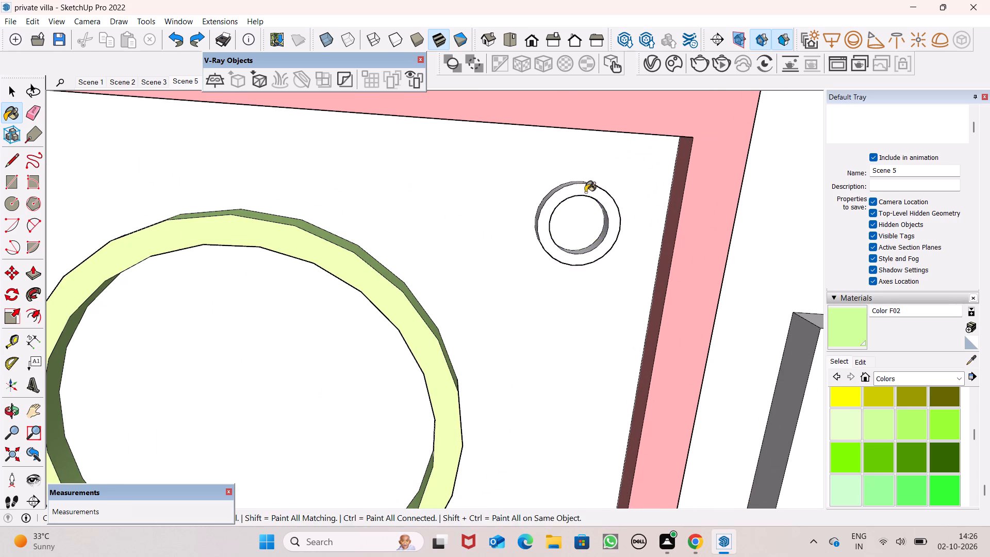
Paint the outer side and flat face of the second small ring with the light green Color F02.
{"action": "middle_click_drag", "start_coordinate": [585, 193], "coordinate": [642, 335]}
{"action": "scroll", "coordinate": [642, 335], "scroll_direction": "up", "scroll_amount": 1}
{"action": "scroll", "coordinate": [562, 216], "scroll_direction": "up", "scroll_amount": 6}
{"action": "left_click", "coordinate": [571, 223]}
{"action": "left_click", "coordinate": [600, 232]}
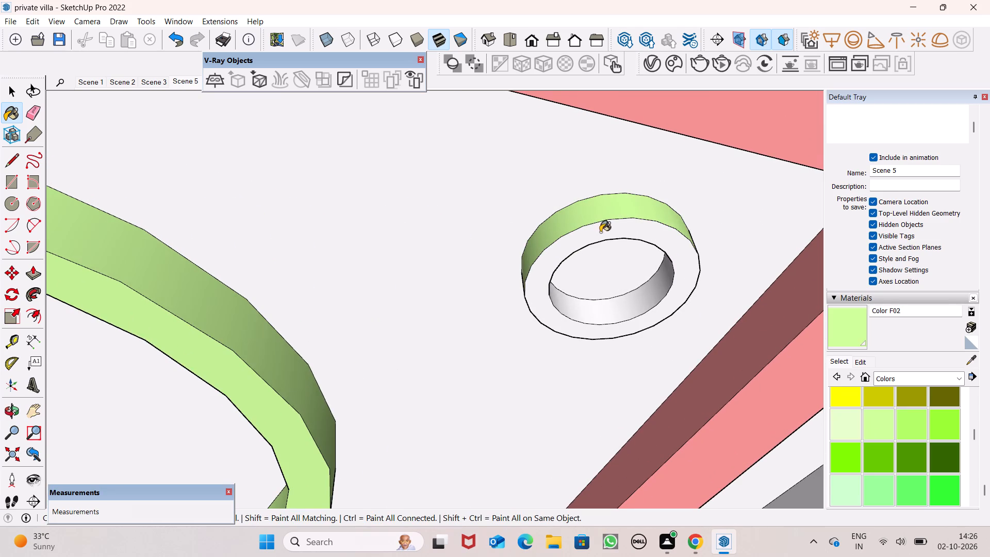
Paint the outer side, flat face and inner side of the first small ring with Color F02.
{"action": "scroll", "coordinate": [599, 217], "scroll_direction": "down", "scroll_amount": 7}
{"action": "scroll", "coordinate": [599, 215], "scroll_direction": "up", "scroll_amount": 1}
{"action": "scroll", "coordinate": [598, 203], "scroll_direction": "down", "scroll_amount": 15}
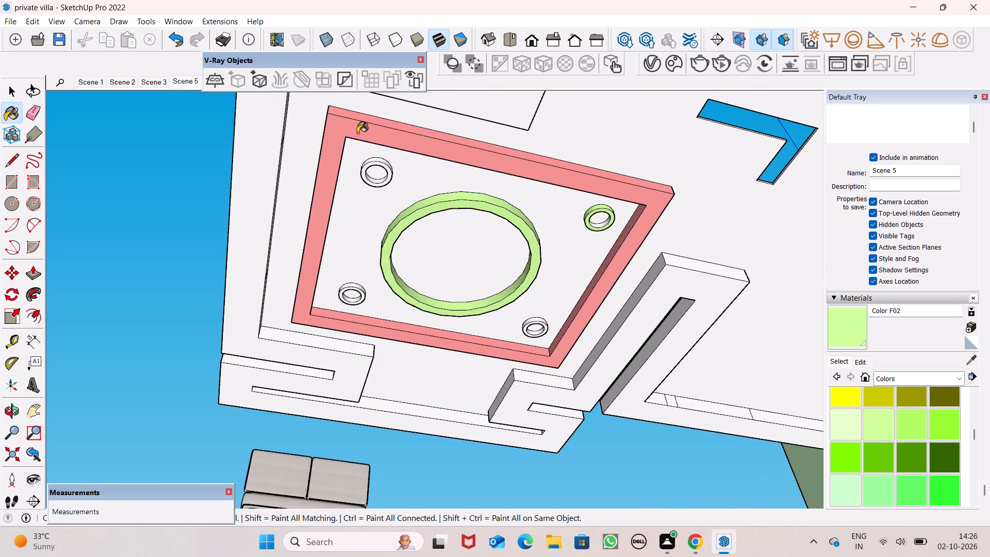
{"action": "scroll", "coordinate": [359, 133], "scroll_direction": "up", "scroll_amount": 7}
{"action": "scroll", "coordinate": [390, 167], "scroll_direction": "up", "scroll_amount": 8}
{"action": "left_click", "coordinate": [449, 207]}
{"action": "left_click", "coordinate": [461, 226]}
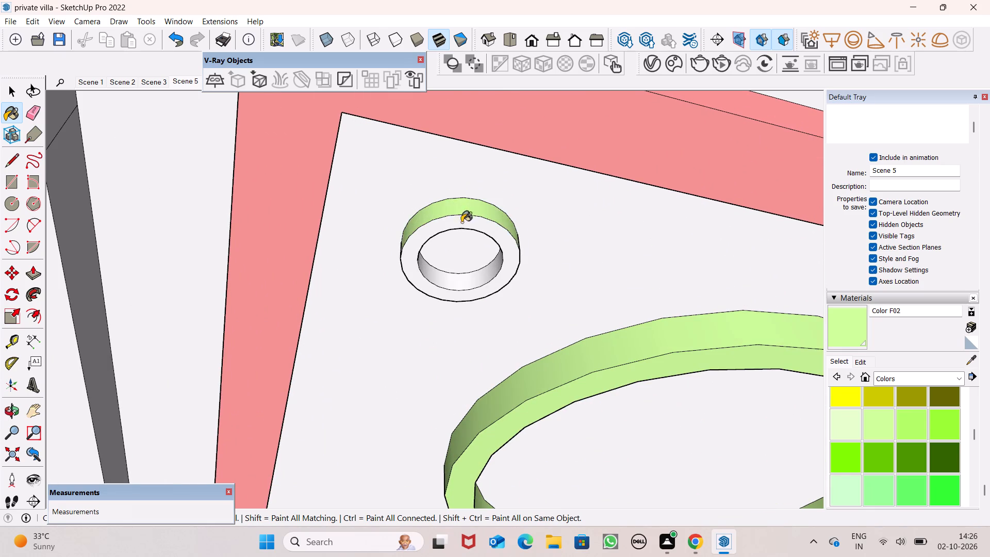
{"action": "scroll", "coordinate": [462, 216], "scroll_direction": "down", "scroll_amount": 11}
{"action": "scroll", "coordinate": [459, 238], "scroll_direction": "up", "scroll_amount": 7}
{"action": "left_click", "coordinate": [467, 221]}
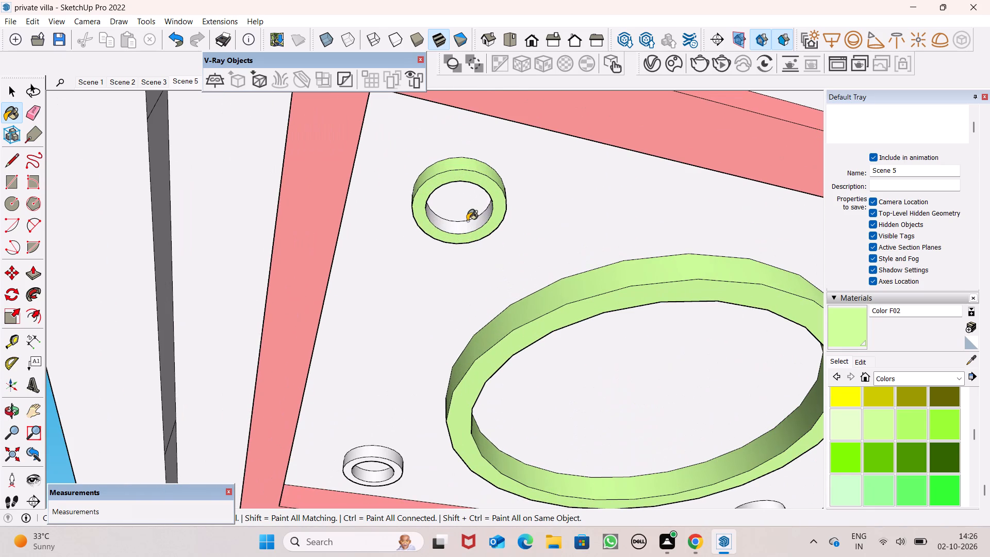
{"action": "left_click", "coordinate": [464, 228]}
Paint the inner side of the second small ring with Color F02.
{"action": "scroll", "coordinate": [449, 127], "scroll_direction": "down", "scroll_amount": 5}
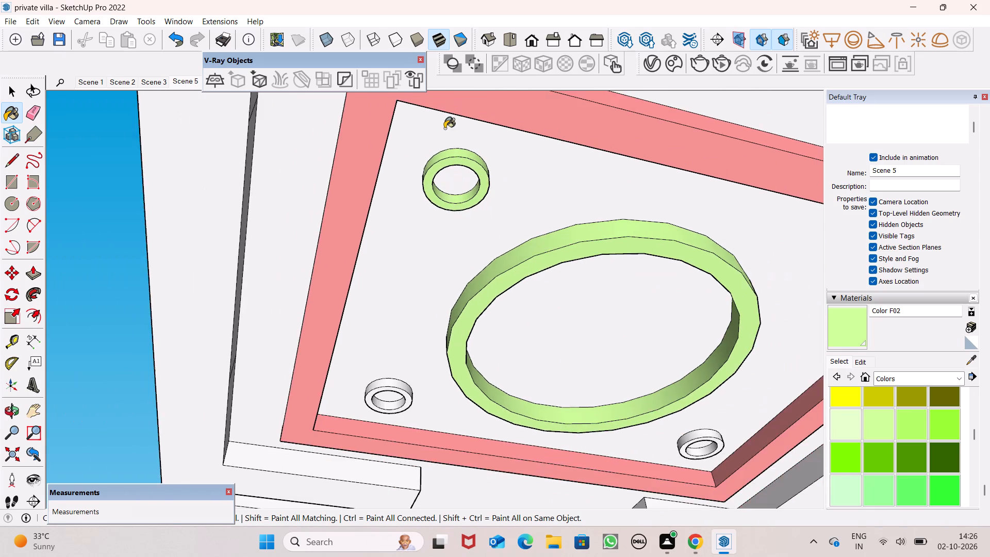
{"action": "scroll", "coordinate": [442, 134], "scroll_direction": "down", "scroll_amount": 4}
{"action": "scroll", "coordinate": [752, 228], "scroll_direction": "up", "scroll_amount": 14}
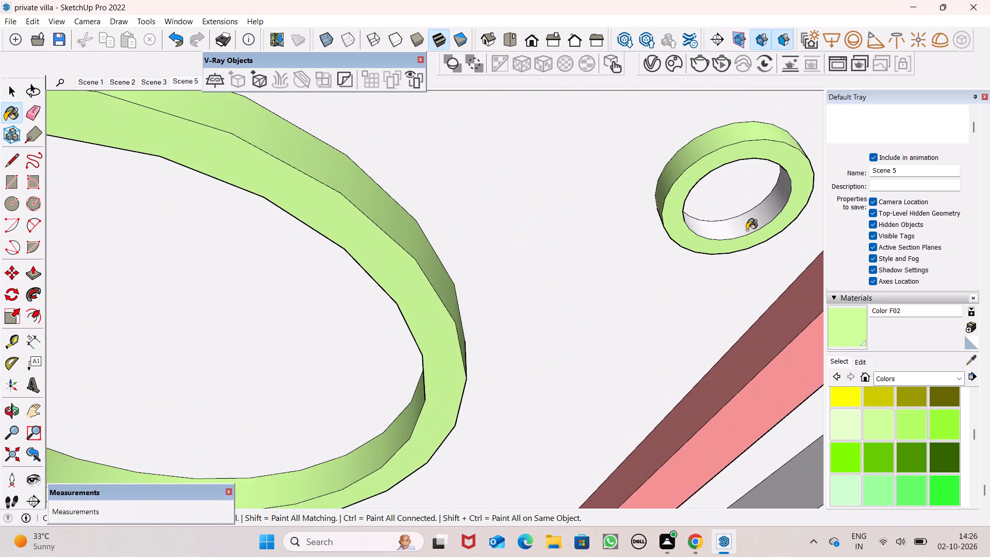
{"action": "left_click", "coordinate": [748, 225]}
Paint the inner side, outer side and flat face of the fourth small ring with Color F02.
{"action": "scroll", "coordinate": [740, 218], "scroll_direction": "down", "scroll_amount": 8}
{"action": "scroll", "coordinate": [612, 179], "scroll_direction": "down", "scroll_amount": 5}
{"action": "scroll", "coordinate": [610, 186], "scroll_direction": "up", "scroll_amount": 1}
{"action": "scroll", "coordinate": [594, 428], "scroll_direction": "up", "scroll_amount": 8}
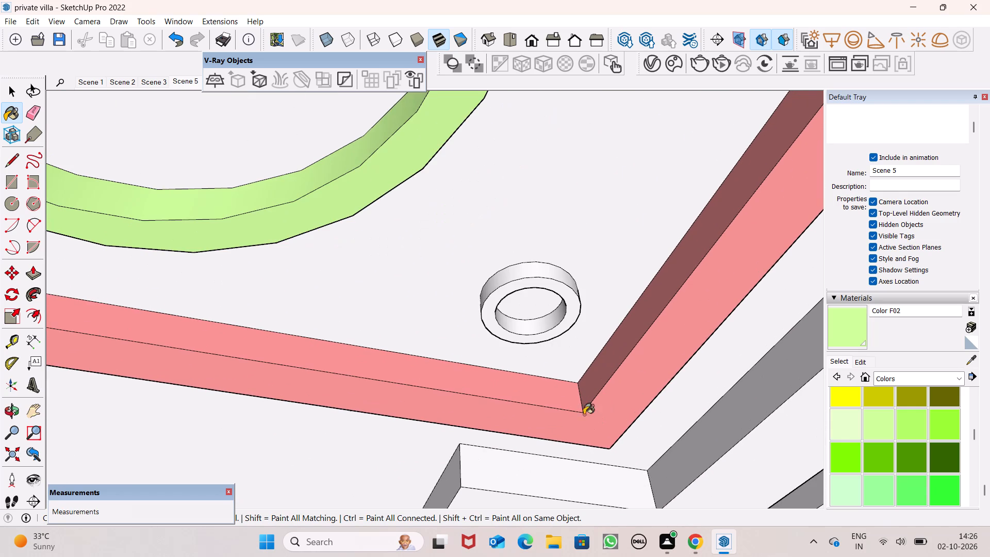
{"action": "left_click", "coordinate": [520, 331]}
{"action": "left_click", "coordinate": [513, 343]}
{"action": "left_click", "coordinate": [521, 268]}
{"action": "left_click", "coordinate": [549, 281]}
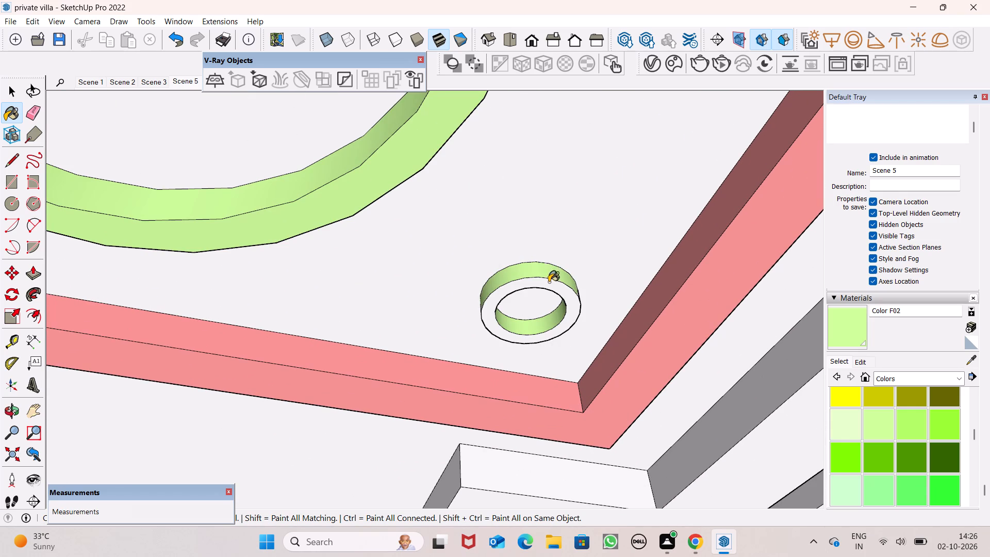
Paint the outer side, flat face and inner side of the third small ring with Color F02.
{"action": "scroll", "coordinate": [583, 250], "scroll_direction": "down", "scroll_amount": 12}
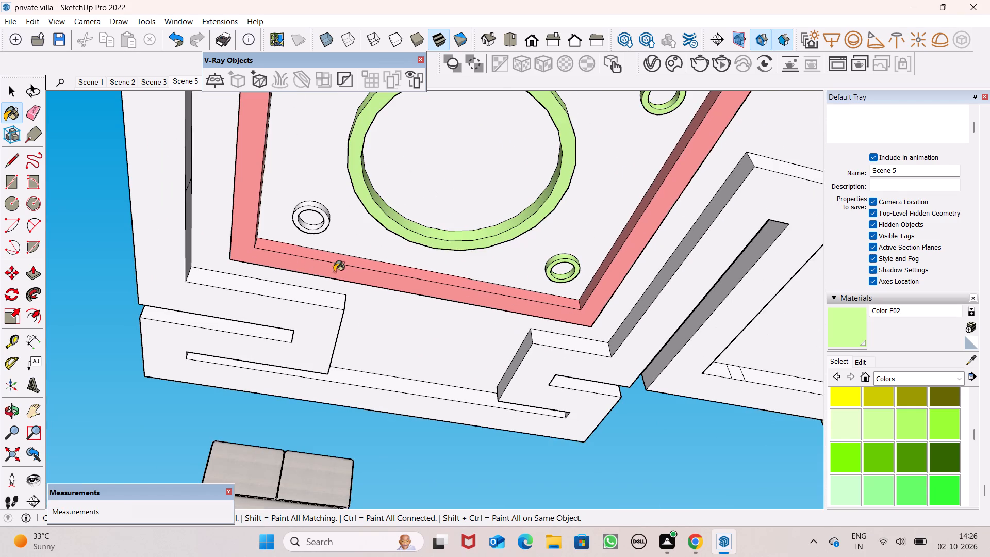
{"action": "scroll", "coordinate": [340, 205], "scroll_direction": "up", "scroll_amount": 7}
{"action": "scroll", "coordinate": [280, 205], "scroll_direction": "up", "scroll_amount": 7}
{"action": "left_click", "coordinate": [279, 204]}
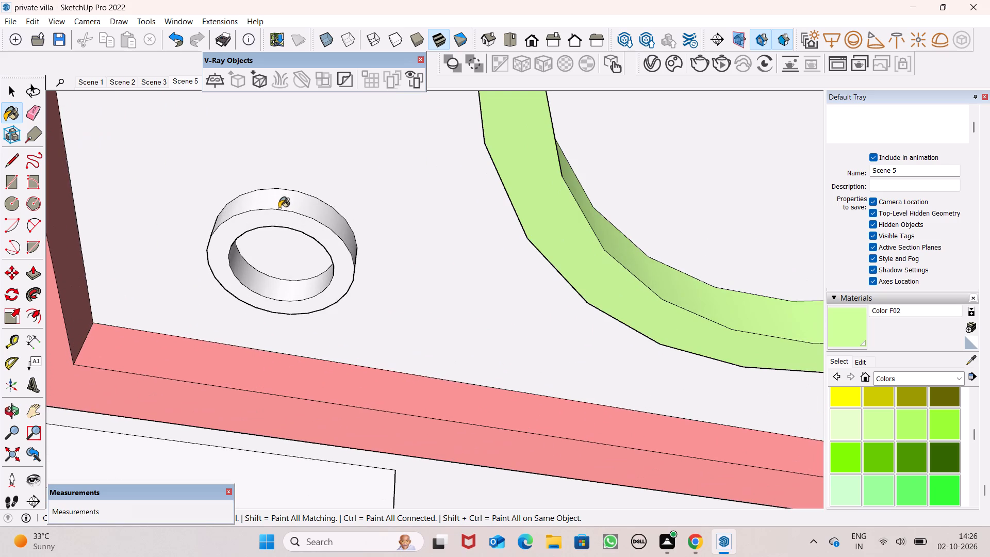
{"action": "left_click", "coordinate": [277, 213]}
{"action": "left_click", "coordinate": [285, 285]}
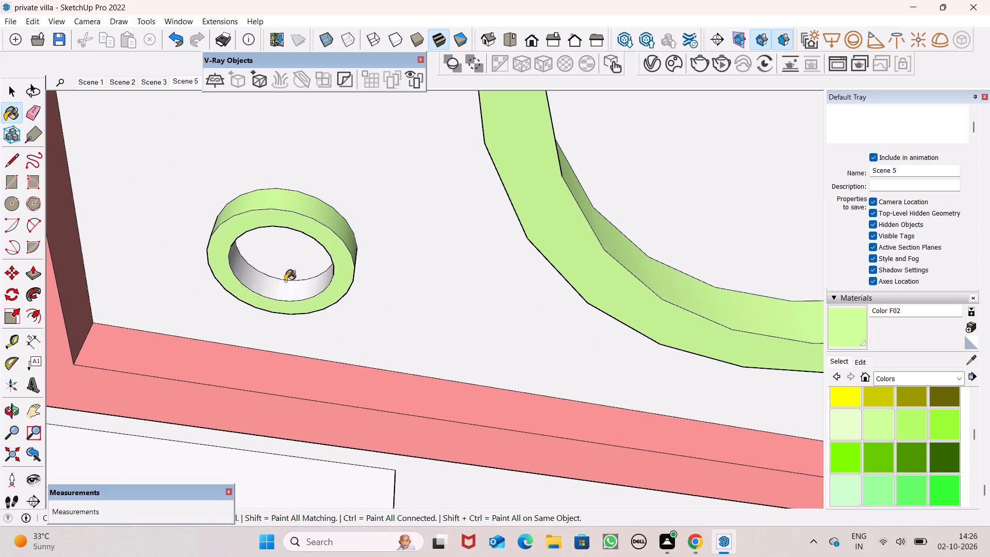
{"action": "key", "text": "space"}
Examine the detached false ceiling and its position beside the villa from above and from its underside.
{"action": "scroll", "coordinate": [328, 290], "scroll_direction": "down", "scroll_amount": 20}
{"action": "scroll", "coordinate": [328, 290], "scroll_direction": "down", "scroll_amount": 1}
{"action": "scroll", "coordinate": [381, 264], "scroll_direction": "up", "scroll_amount": 1}
{"action": "scroll", "coordinate": [379, 266], "scroll_direction": "down", "scroll_amount": 5}
{"action": "scroll", "coordinate": [381, 265], "scroll_direction": "up", "scroll_amount": 1}
{"action": "scroll", "coordinate": [381, 264], "scroll_direction": "down", "scroll_amount": 4}
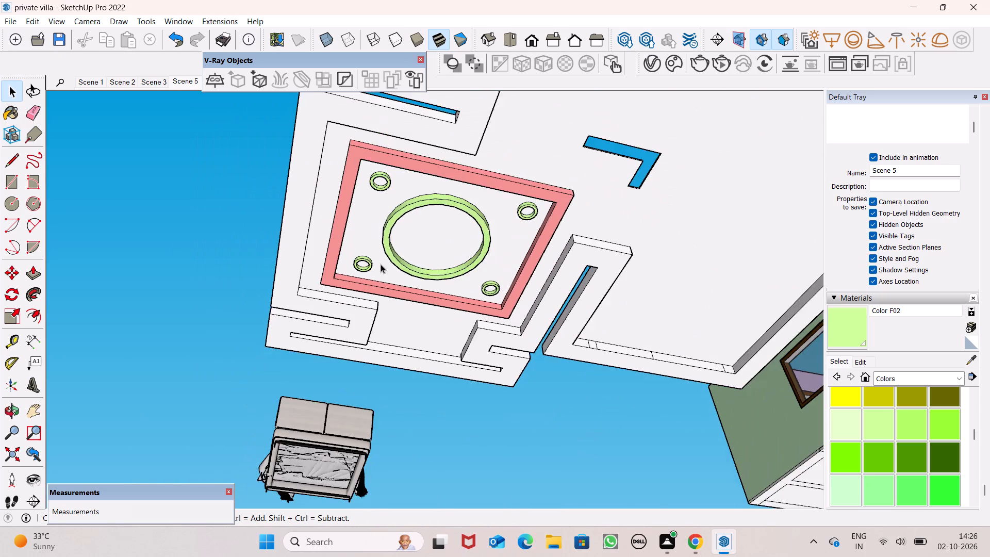
{"action": "scroll", "coordinate": [381, 264], "scroll_direction": "down", "scroll_amount": 18}
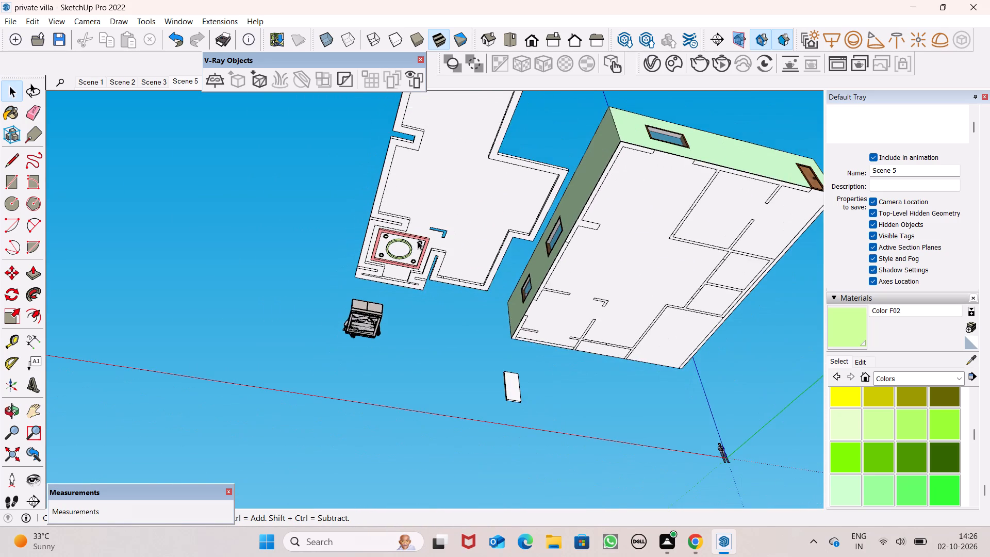
{"action": "scroll", "coordinate": [418, 241], "scroll_direction": "down", "scroll_amount": 15}
{"action": "middle_click_drag", "start_coordinate": [460, 155], "coordinate": [481, 379]}
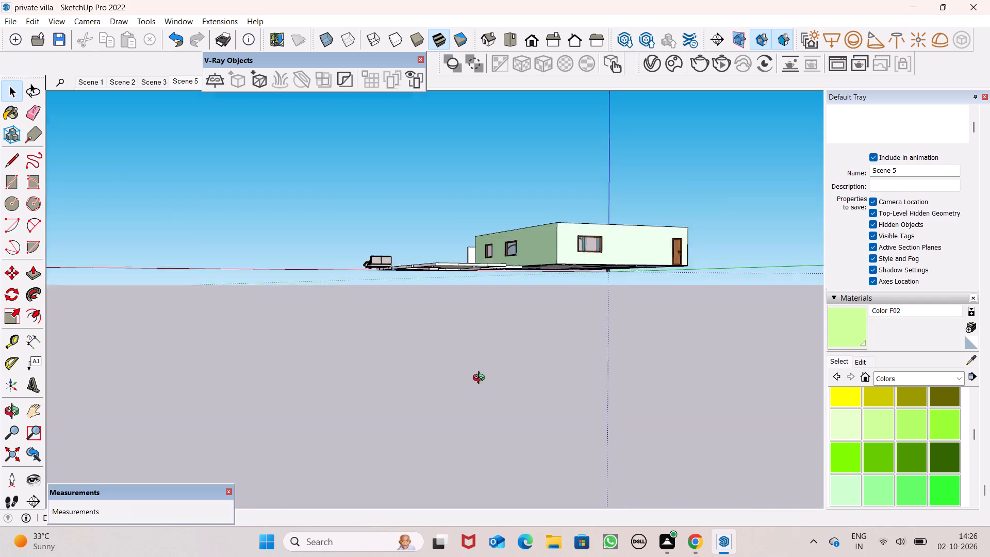
{"action": "middle_click_drag", "start_coordinate": [481, 379], "coordinate": [892, 438]}
{"action": "scroll", "coordinate": [428, 347], "scroll_direction": "up", "scroll_amount": 1}
{"action": "middle_click_drag", "start_coordinate": [432, 350], "coordinate": [431, 349]}
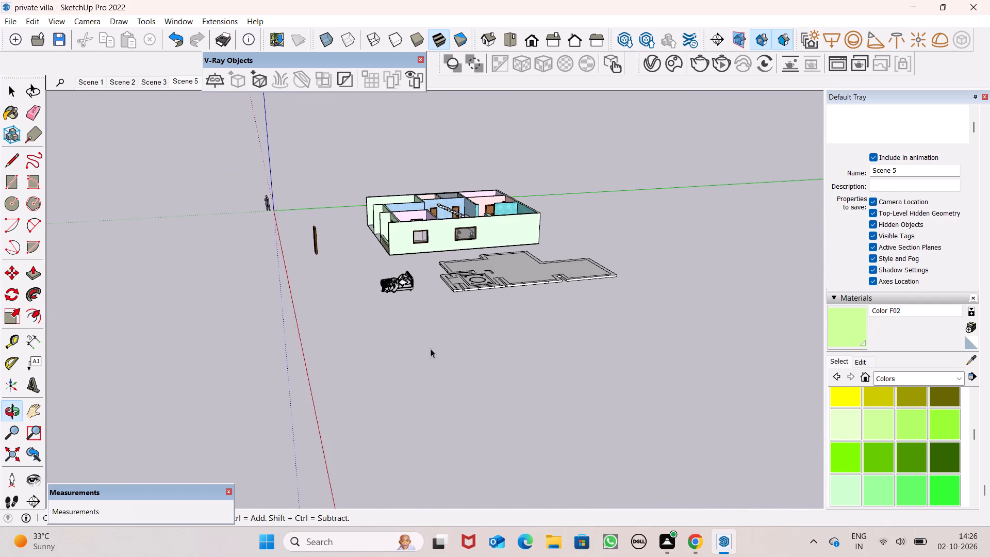
{"action": "middle_click_drag", "start_coordinate": [431, 349], "coordinate": [725, 460]}
{"action": "scroll", "coordinate": [544, 237], "scroll_direction": "up", "scroll_amount": 7}
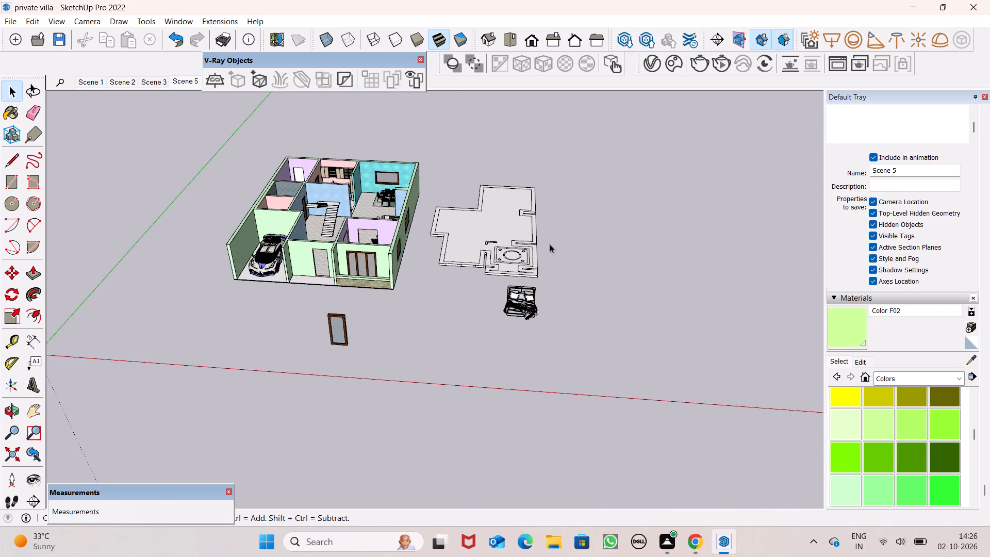
{"action": "scroll", "coordinate": [508, 283], "scroll_direction": "up", "scroll_amount": 9}
{"action": "scroll", "coordinate": [0, 343], "scroll_direction": "up", "scroll_amount": 1}
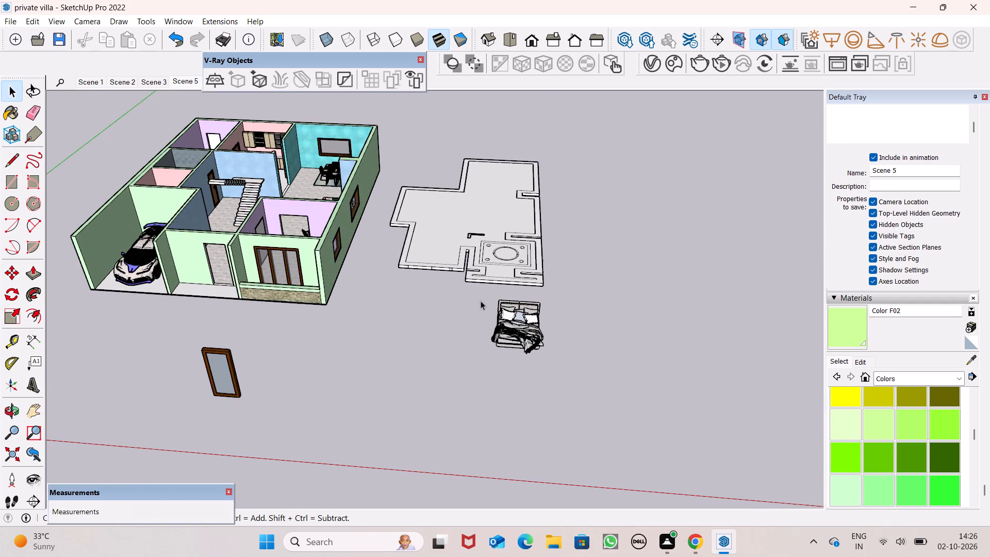
{"action": "scroll", "coordinate": [481, 301], "scroll_direction": "up", "scroll_amount": 1}
{"action": "middle_click_drag", "start_coordinate": [482, 303], "coordinate": [511, 47]}
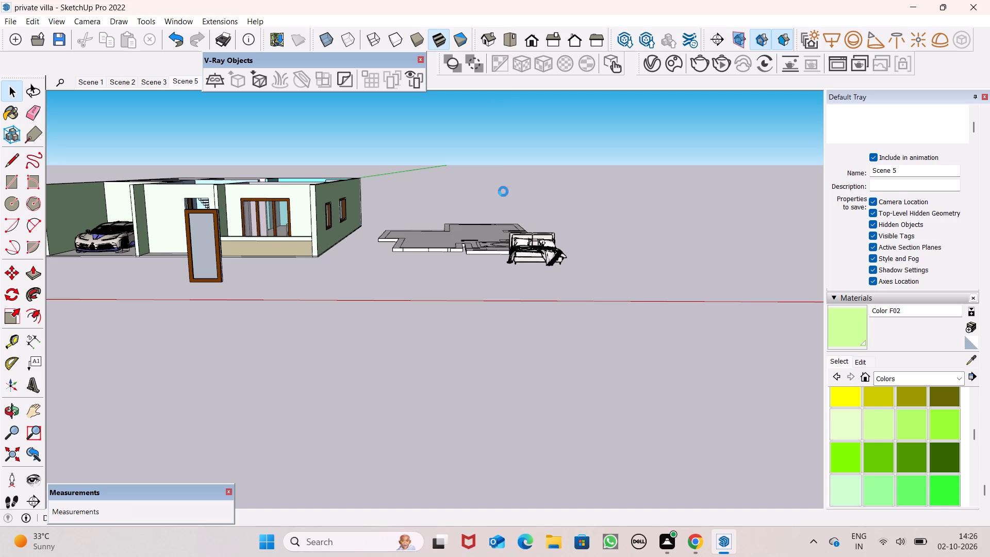
{"action": "scroll", "coordinate": [524, 272], "scroll_direction": "up", "scroll_amount": 1}
{"action": "scroll", "coordinate": [454, 234], "scroll_direction": "up", "scroll_amount": 7}
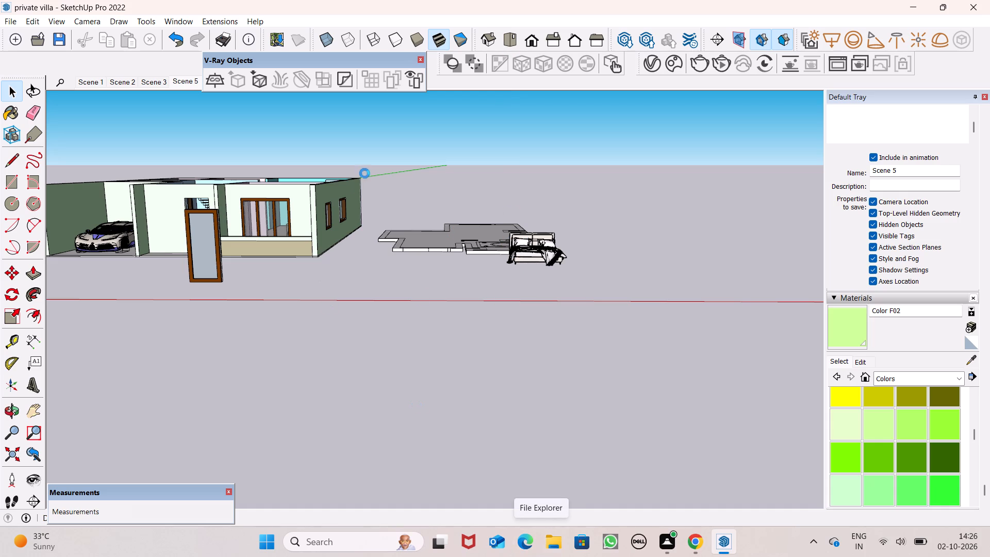
{"action": "scroll", "coordinate": [477, 267], "scroll_direction": "up", "scroll_amount": 9}
{"action": "middle_click_drag", "start_coordinate": [502, 247], "coordinate": [502, 29]}
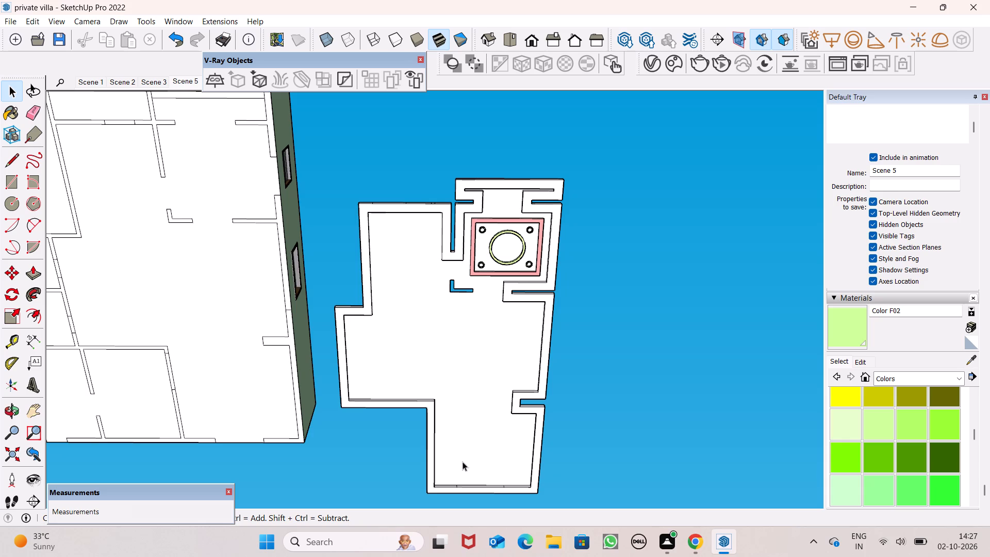
{"action": "scroll", "coordinate": [434, 401], "scroll_direction": "up", "scroll_amount": 1}
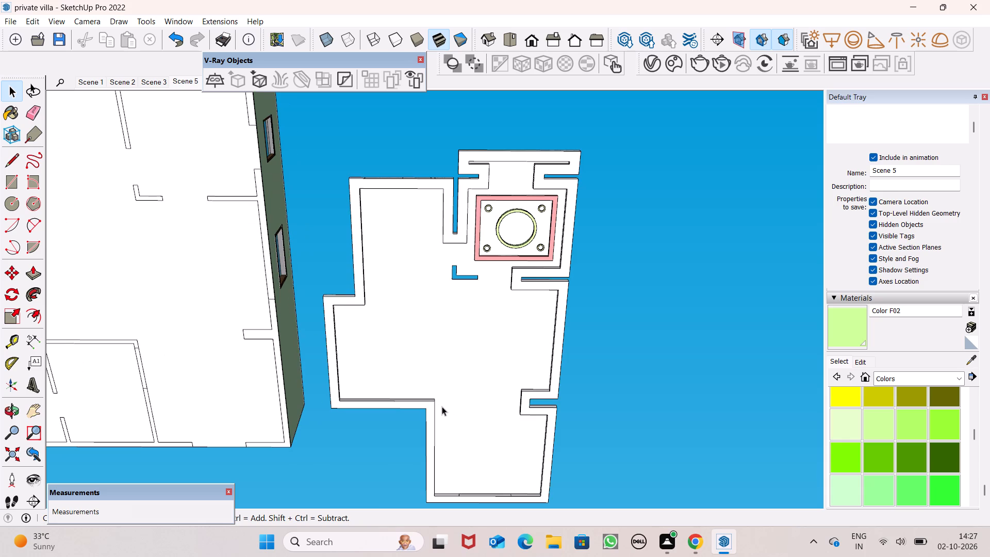
{"action": "middle_click_drag", "start_coordinate": [443, 405], "coordinate": [463, 179]}
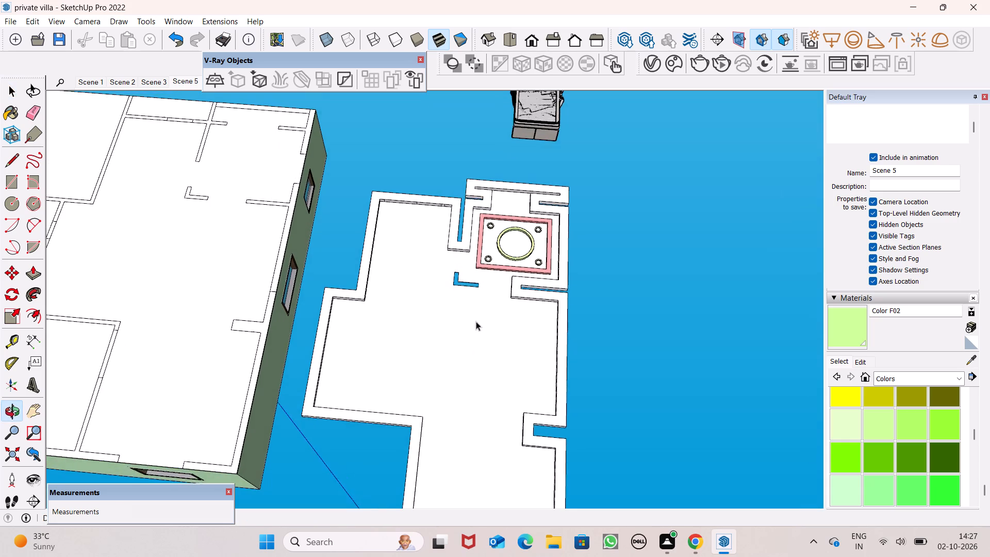
{"action": "scroll", "coordinate": [478, 438], "scroll_direction": "up", "scroll_amount": 3}
{"action": "middle_click_drag", "start_coordinate": [469, 448], "coordinate": [475, 409]}
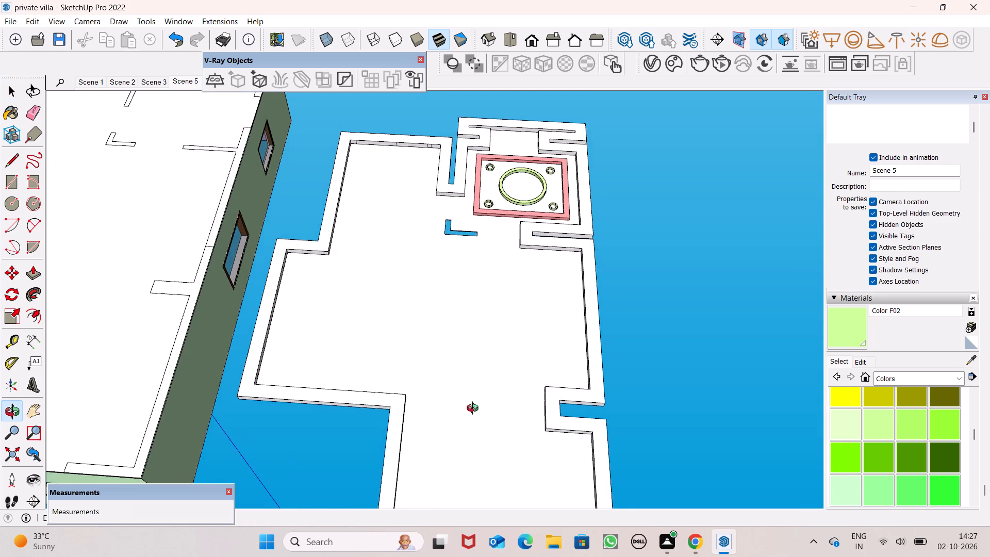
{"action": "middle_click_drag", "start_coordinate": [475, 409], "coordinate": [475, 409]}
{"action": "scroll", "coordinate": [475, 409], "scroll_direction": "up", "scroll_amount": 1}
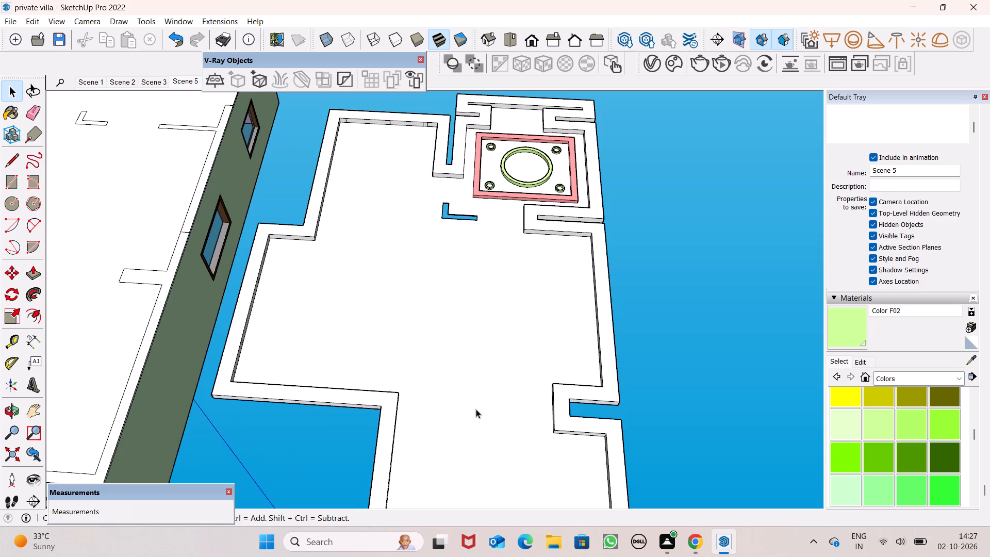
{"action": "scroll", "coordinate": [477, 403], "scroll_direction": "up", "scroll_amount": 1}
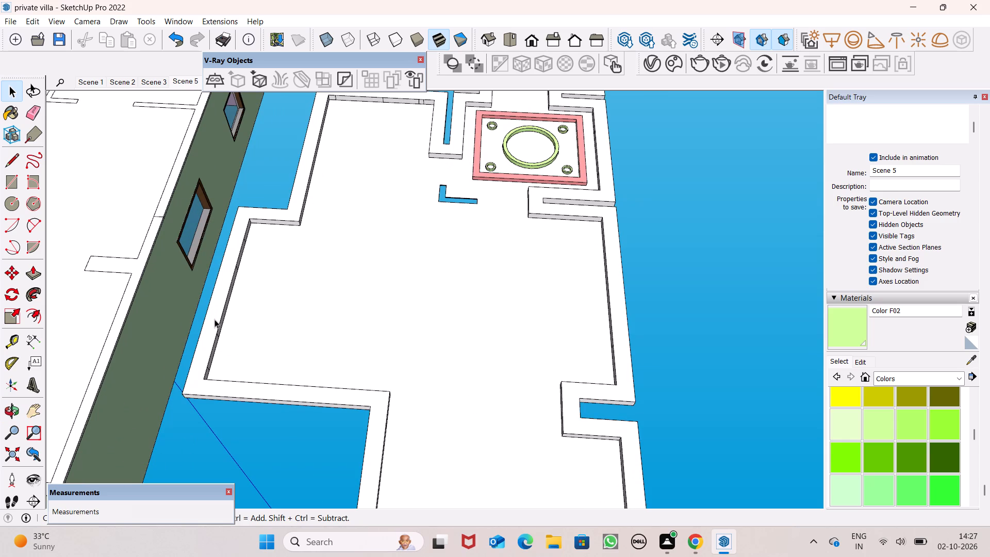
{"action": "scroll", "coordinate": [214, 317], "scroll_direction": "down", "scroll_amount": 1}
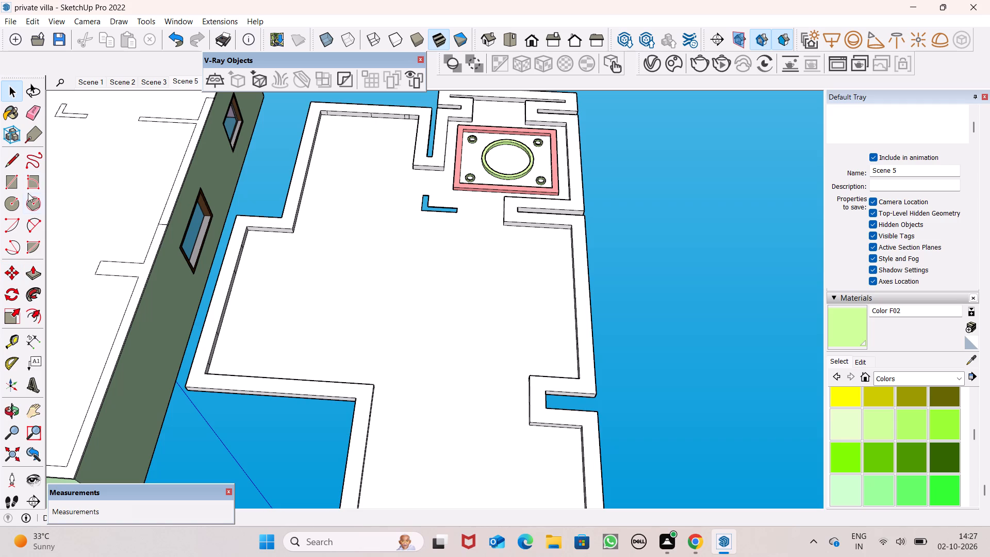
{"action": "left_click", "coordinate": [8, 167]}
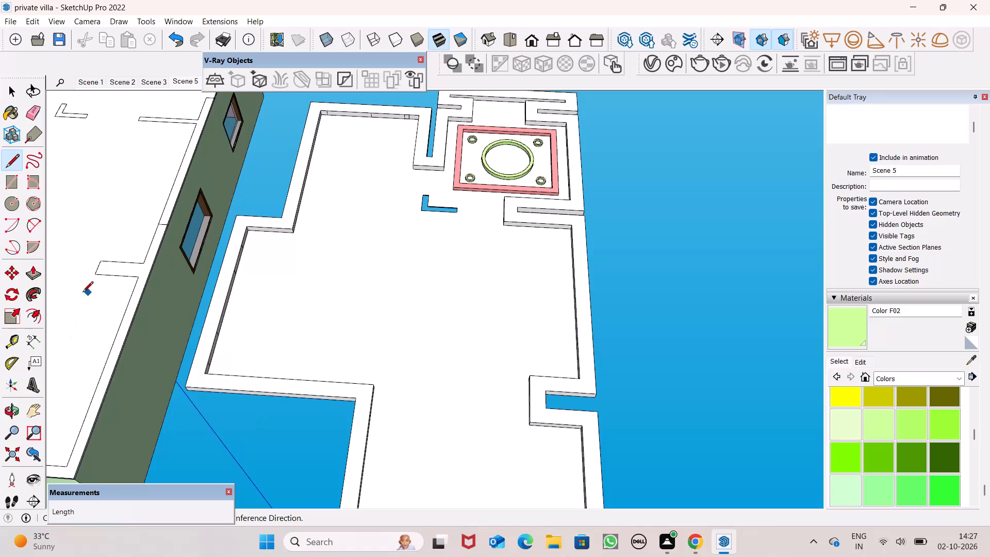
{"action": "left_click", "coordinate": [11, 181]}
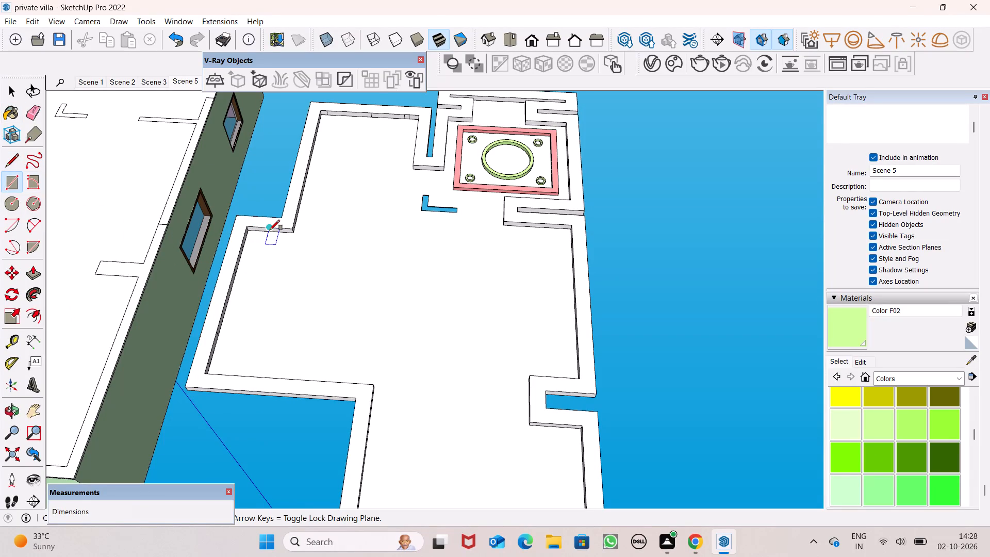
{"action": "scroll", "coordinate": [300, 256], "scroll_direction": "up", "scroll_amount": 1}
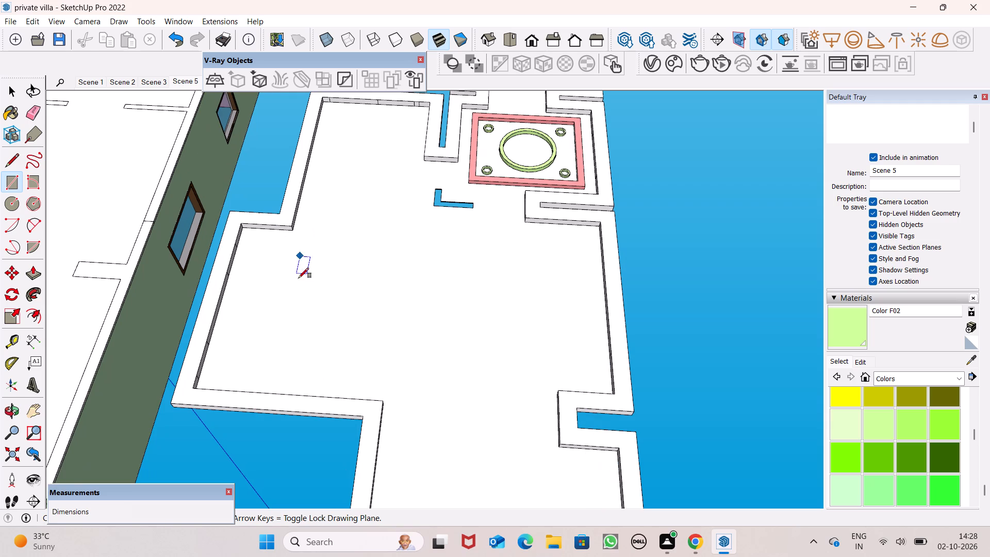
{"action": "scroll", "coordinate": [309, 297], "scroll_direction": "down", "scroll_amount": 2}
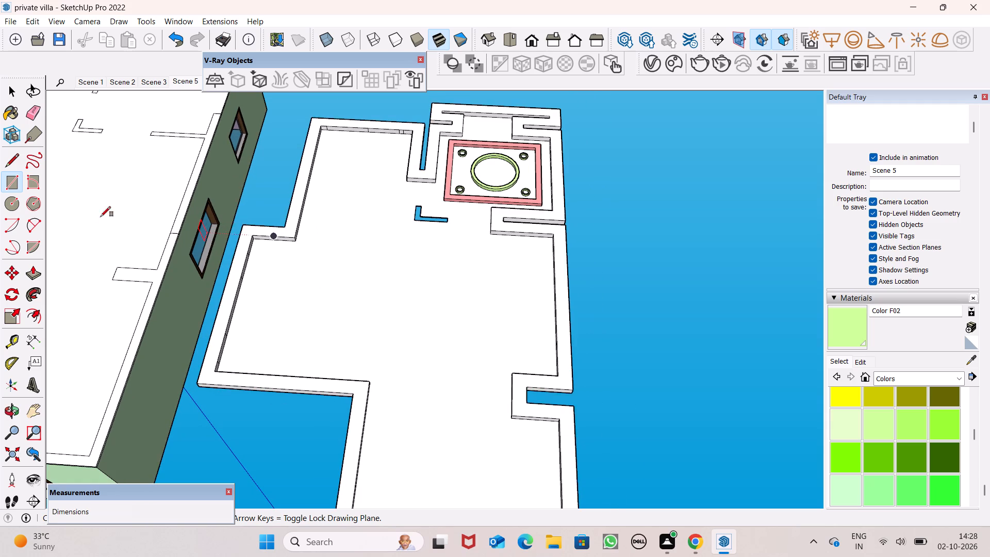
Draw two connected lines on the false ceiling's large room face, one inward from the inner border edge and one about 2' parallel to it.
{"action": "left_click", "coordinate": [13, 162]}
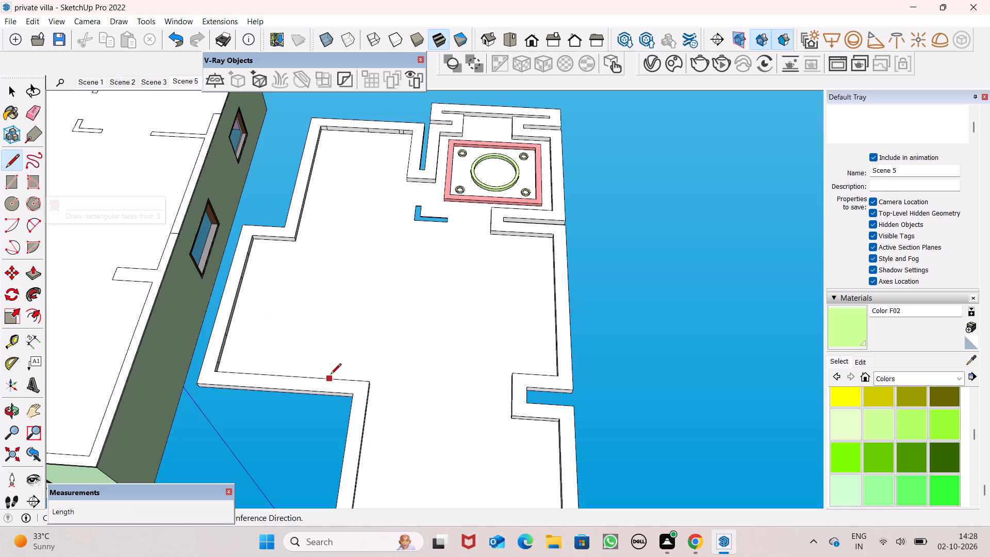
{"action": "scroll", "coordinate": [339, 372], "scroll_direction": "up", "scroll_amount": 4}
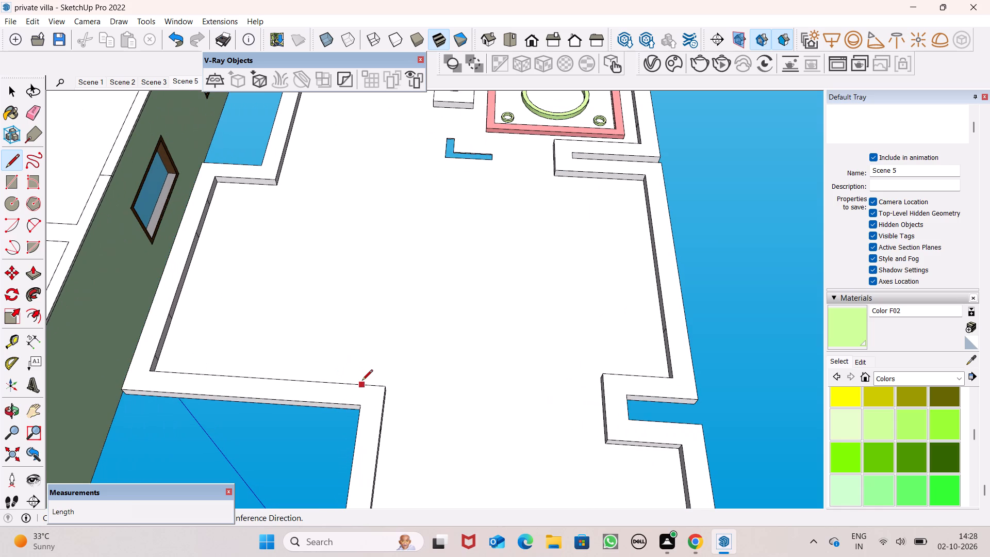
{"action": "middle_click_drag", "start_coordinate": [362, 381], "coordinate": [365, 556]}
{"action": "scroll", "coordinate": [349, 541], "scroll_direction": "up", "scroll_amount": 1}
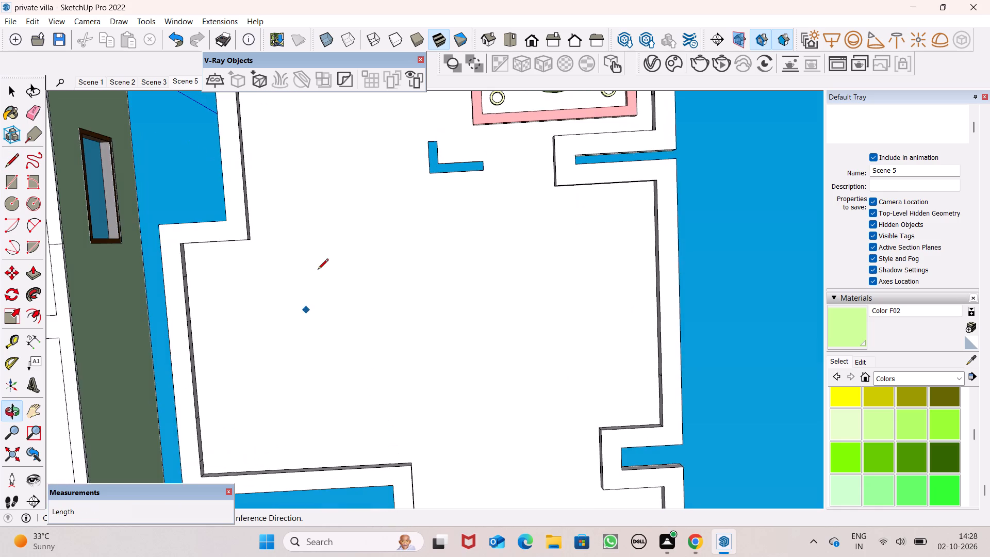
{"action": "scroll", "coordinate": [319, 268], "scroll_direction": "down", "scroll_amount": 5}
{"action": "middle_click_drag", "start_coordinate": [323, 323], "coordinate": [378, 445]}
{"action": "scroll", "coordinate": [370, 444], "scroll_direction": "up", "scroll_amount": 1}
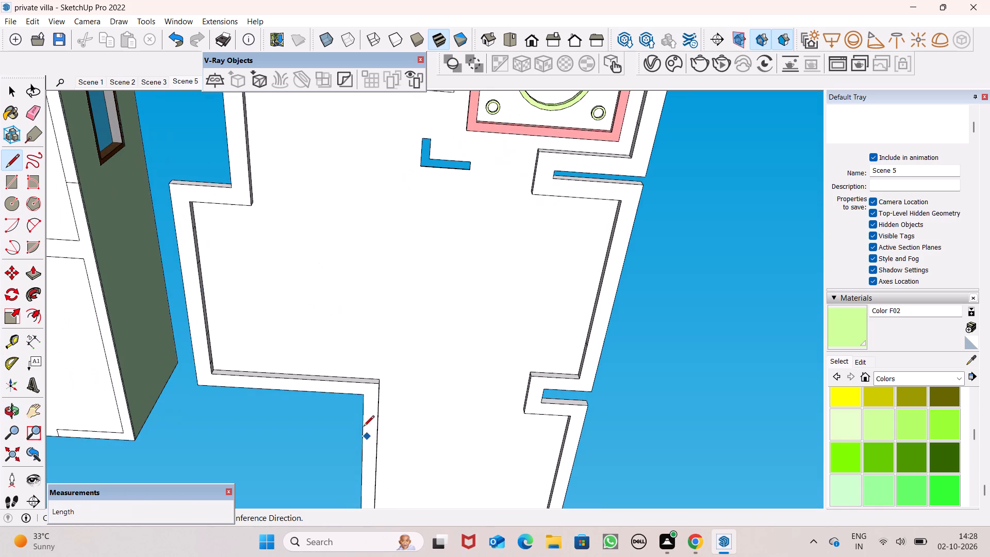
{"action": "scroll", "coordinate": [326, 370], "scroll_direction": "up", "scroll_amount": 6}
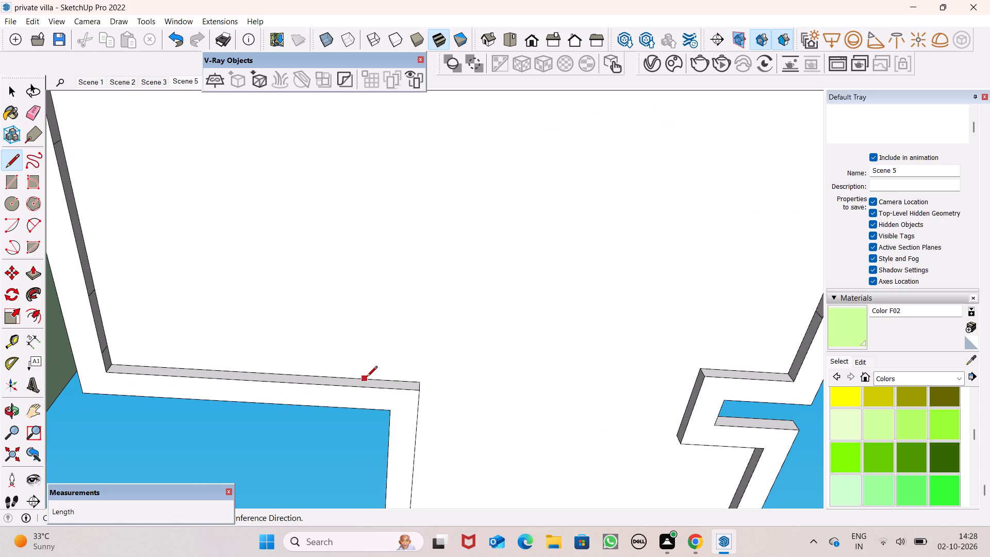
{"action": "left_click_drag", "start_coordinate": [365, 379], "coordinate": [358, 378]}
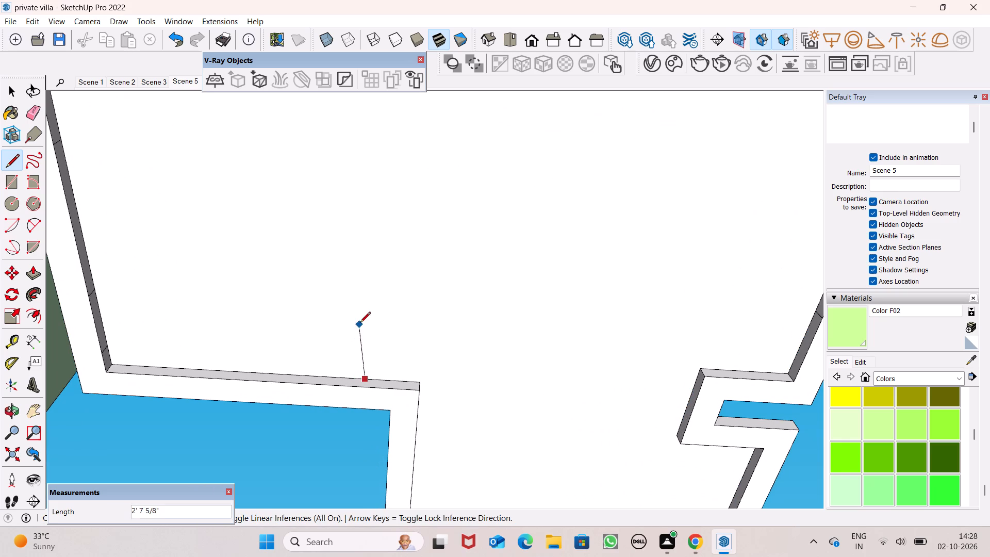
{"action": "scroll", "coordinate": [364, 318], "scroll_direction": "down", "scroll_amount": 2}
{"action": "middle_click_drag", "start_coordinate": [364, 318], "coordinate": [401, 204]}
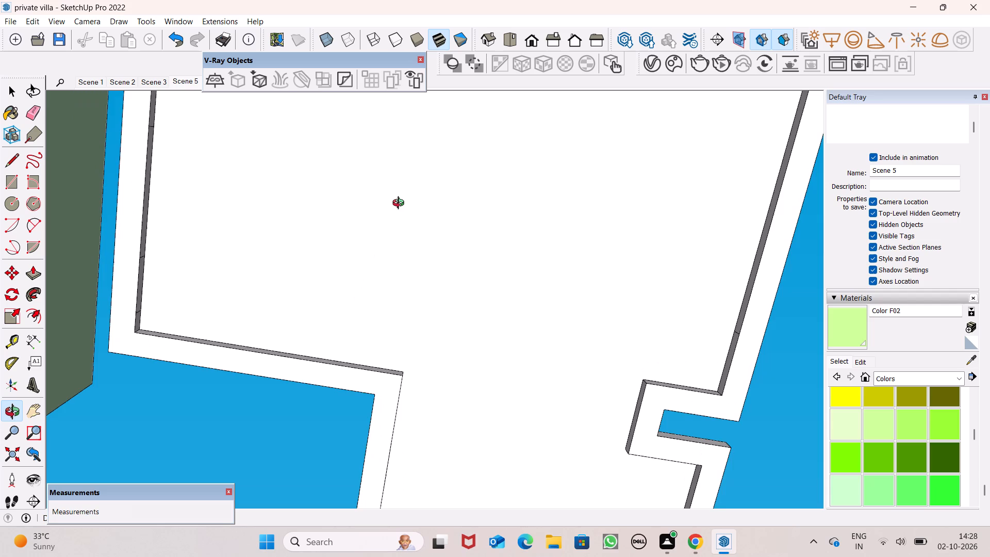
{"action": "middle_click_drag", "start_coordinate": [401, 204], "coordinate": [437, 75]}
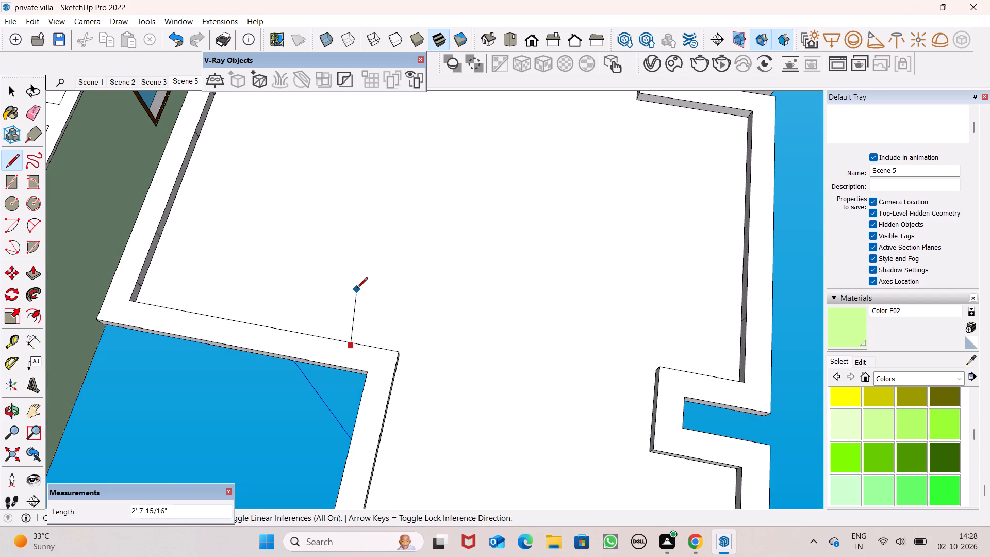
{"action": "left_click", "coordinate": [364, 294]}
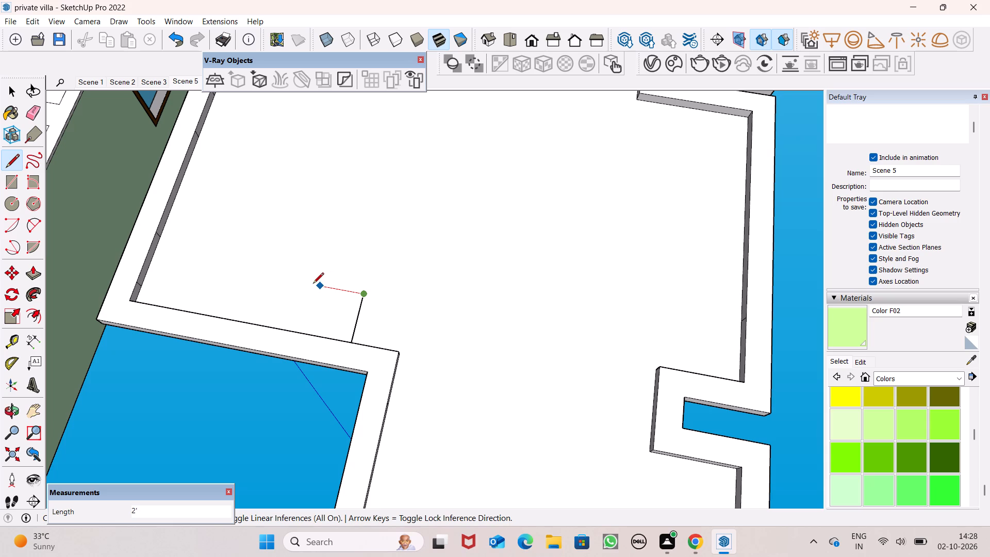
{"action": "left_click", "coordinate": [313, 284]}
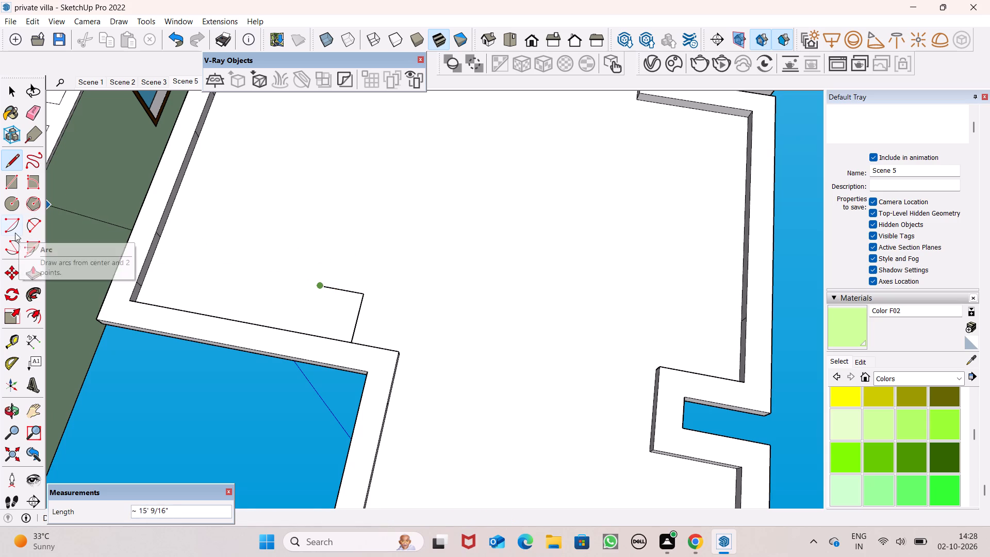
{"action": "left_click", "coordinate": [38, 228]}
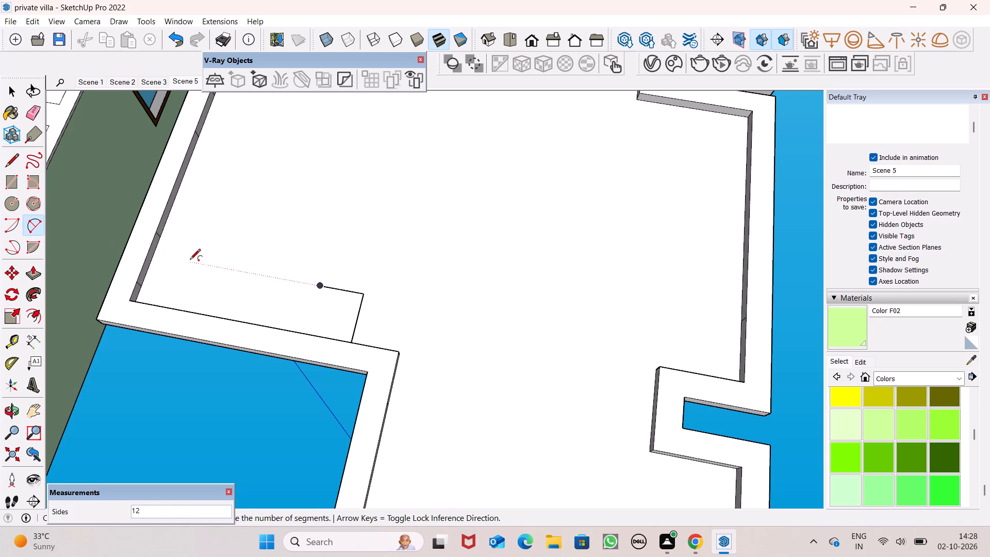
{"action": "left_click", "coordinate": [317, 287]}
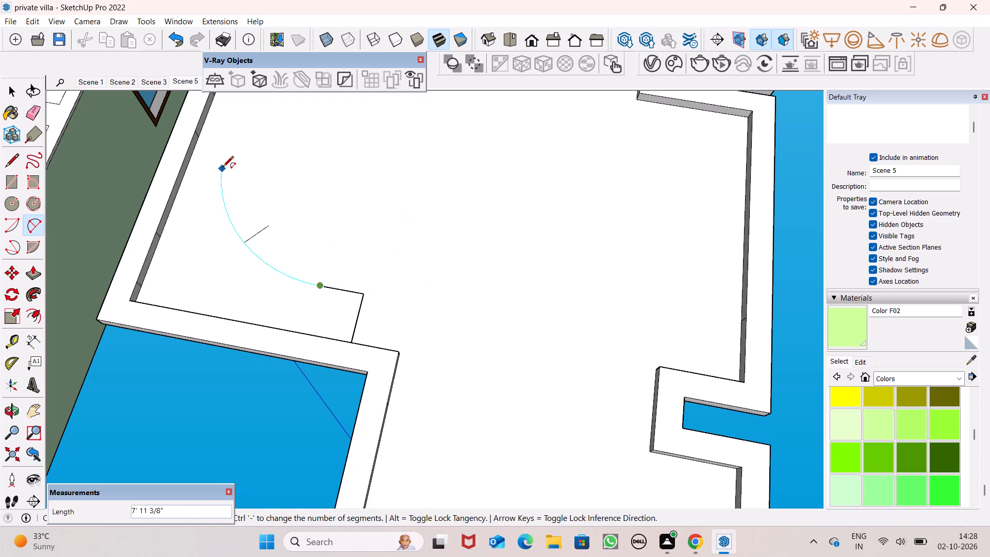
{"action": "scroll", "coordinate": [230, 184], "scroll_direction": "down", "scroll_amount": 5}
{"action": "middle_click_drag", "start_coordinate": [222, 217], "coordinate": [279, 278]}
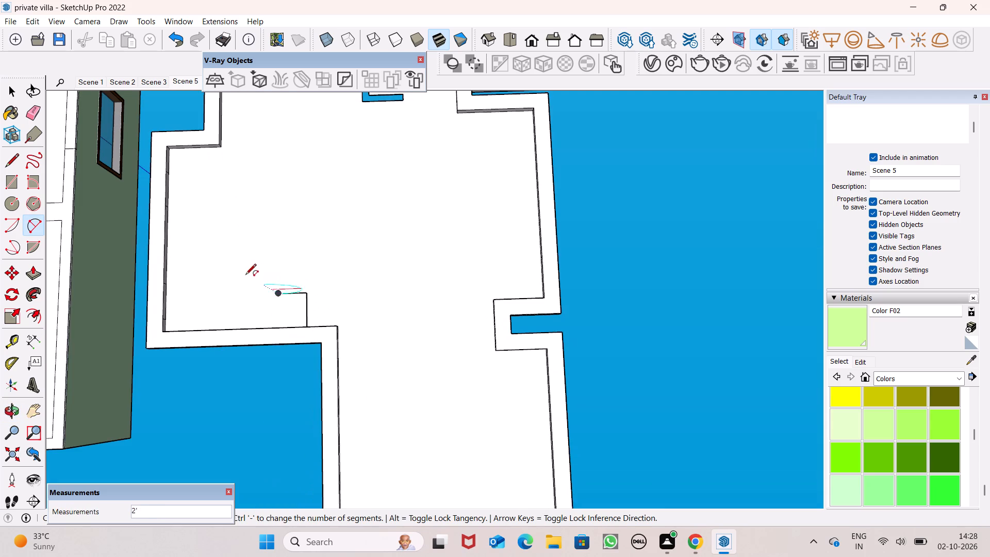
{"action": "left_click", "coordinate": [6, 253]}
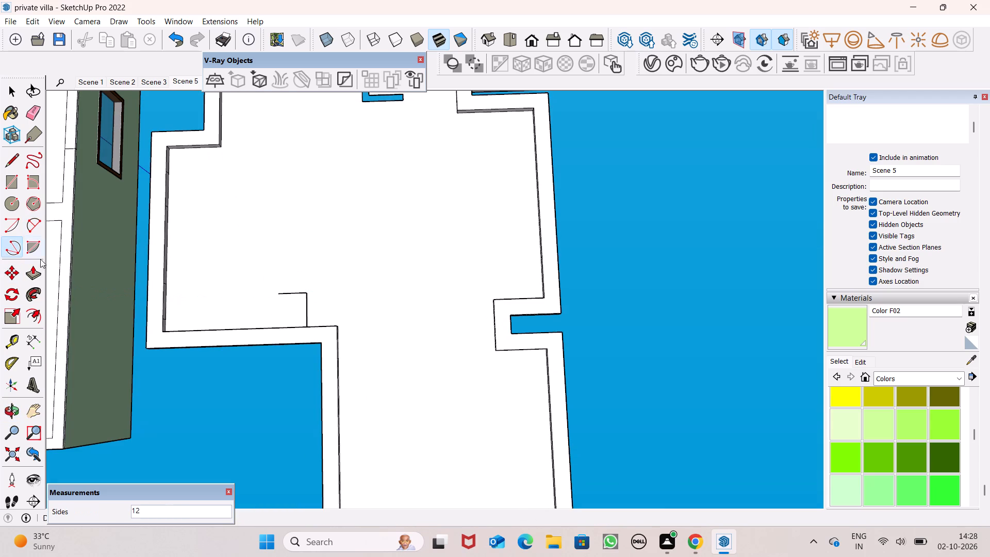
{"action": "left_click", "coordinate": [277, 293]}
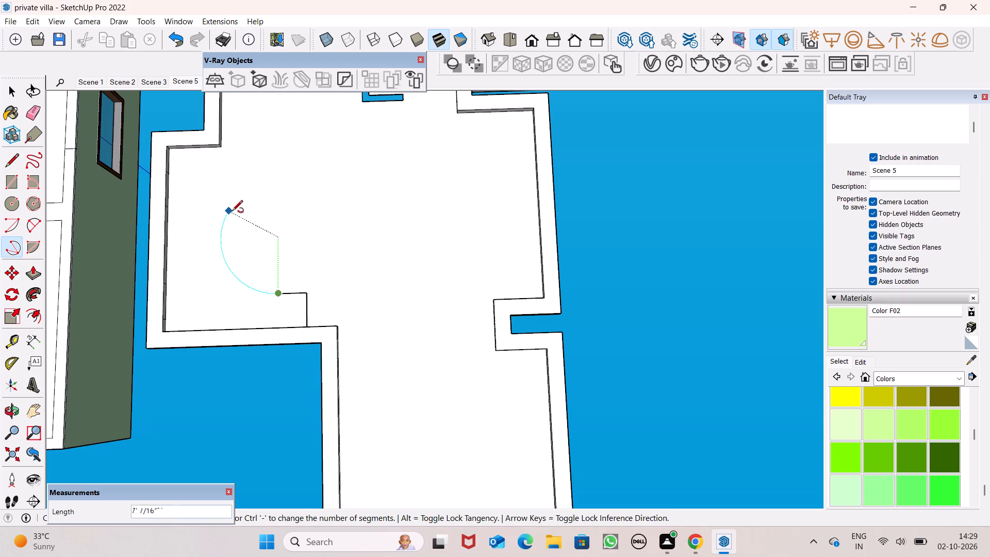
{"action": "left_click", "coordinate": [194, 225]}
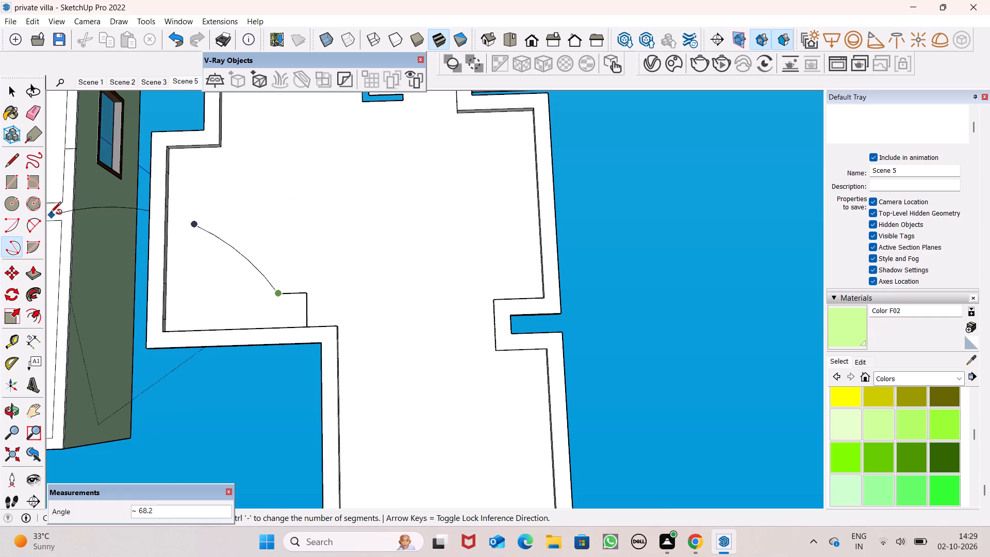
Draw a 2 Point Arc from the 2' line's free end towards the side border, about 8' 5" across with a bulge of about 1' 4".
{"action": "left_click", "coordinate": [37, 219]}
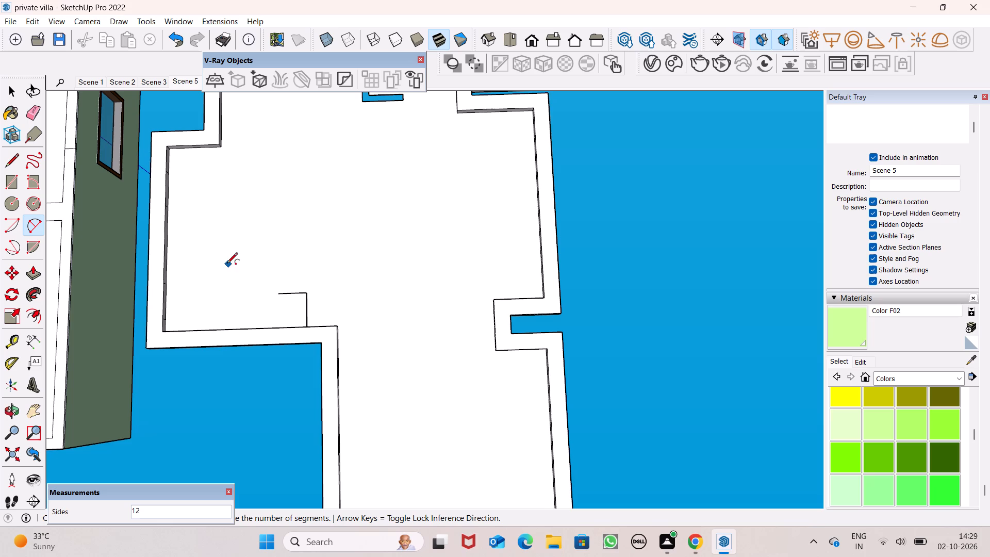
{"action": "left_click", "coordinate": [281, 294]}
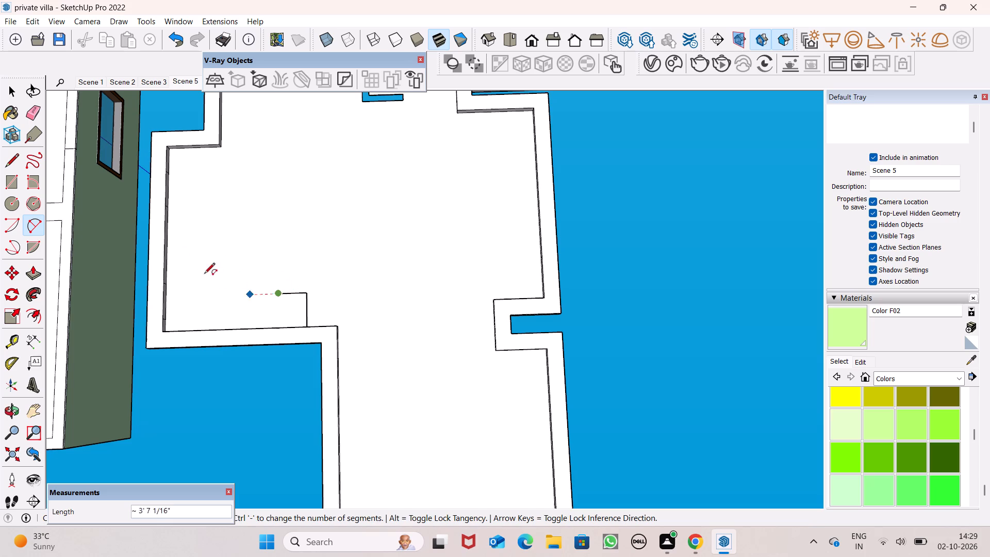
{"action": "left_click", "coordinate": [199, 211]}
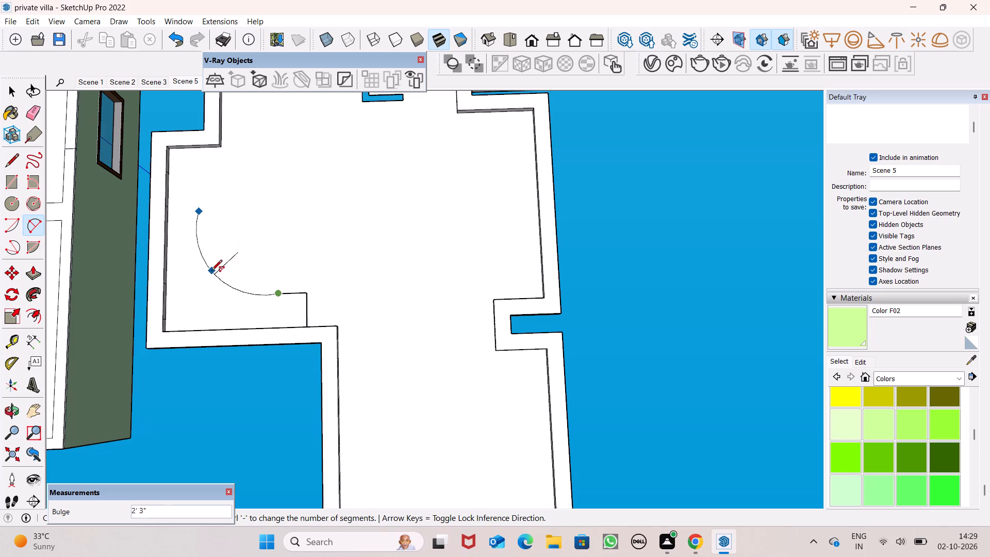
{"action": "left_click", "coordinate": [222, 263]}
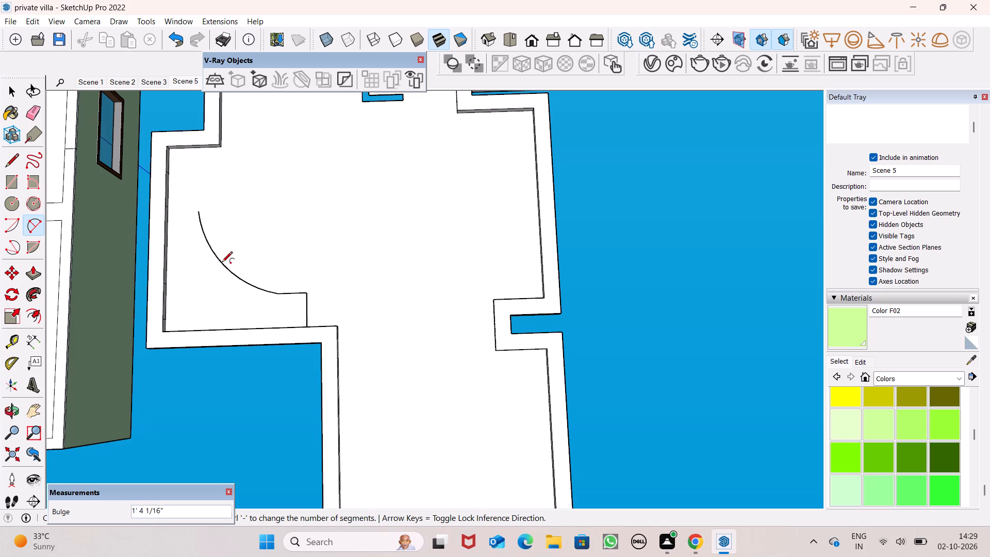
{"action": "middle_click_drag", "start_coordinate": [300, 317], "coordinate": [275, 280]}
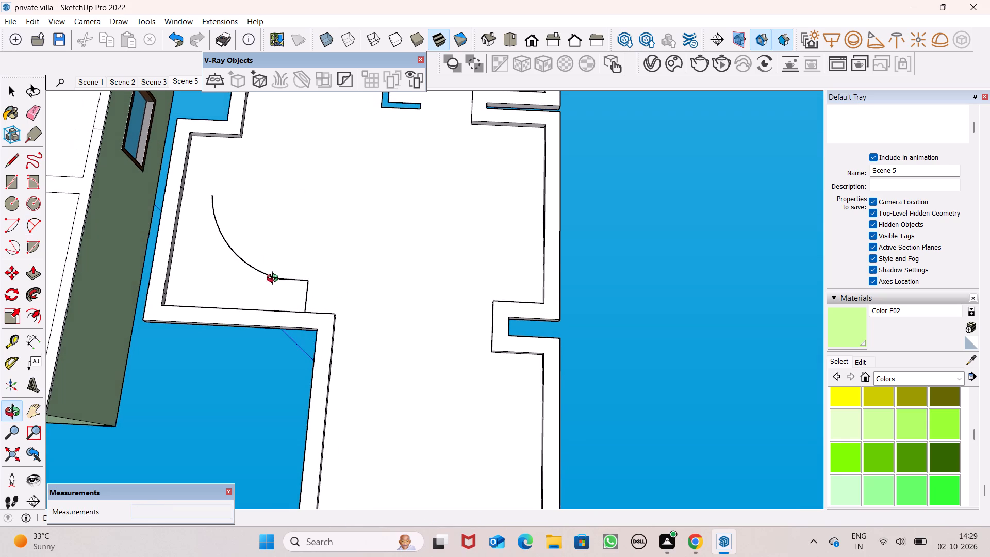
{"action": "middle_click_drag", "start_coordinate": [275, 280], "coordinate": [273, 274]}
{"action": "key", "text": "space"}
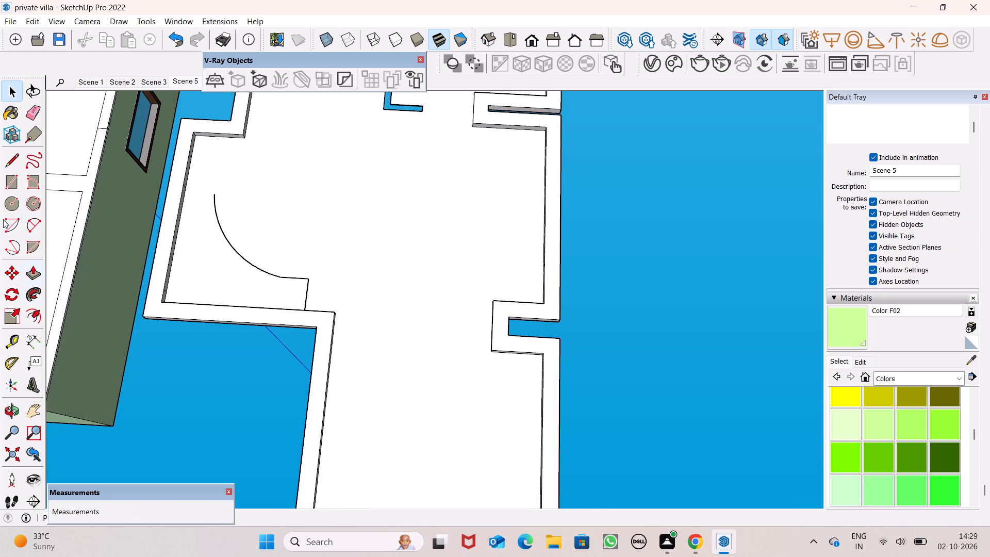
Close the curved corner shape with a line about 2' 2" long from the arc's free end to the side border's inner edge.
{"action": "left_click", "coordinate": [14, 155]}
{"action": "scroll", "coordinate": [189, 206], "scroll_direction": "up", "scroll_amount": 8}
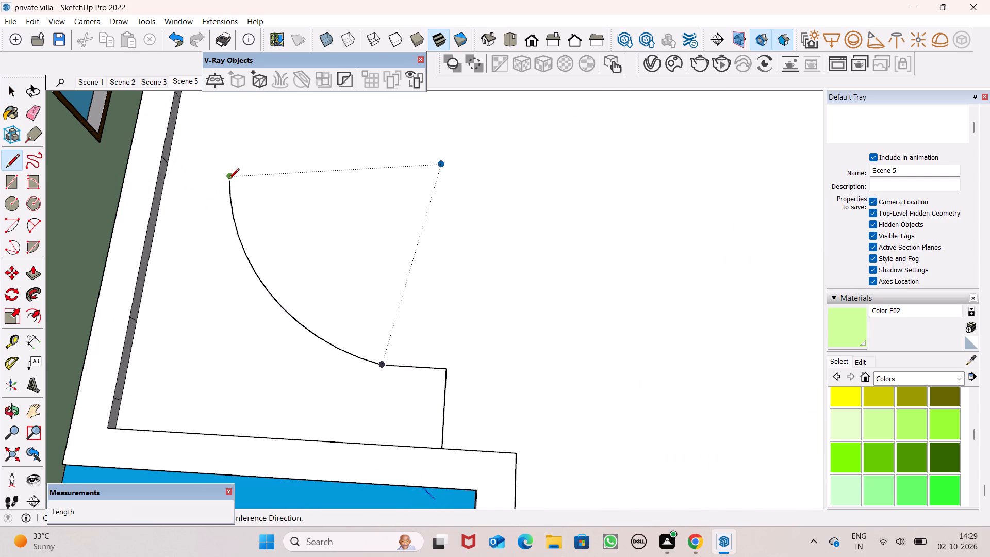
{"action": "left_click_drag", "start_coordinate": [227, 178], "coordinate": [222, 178]}
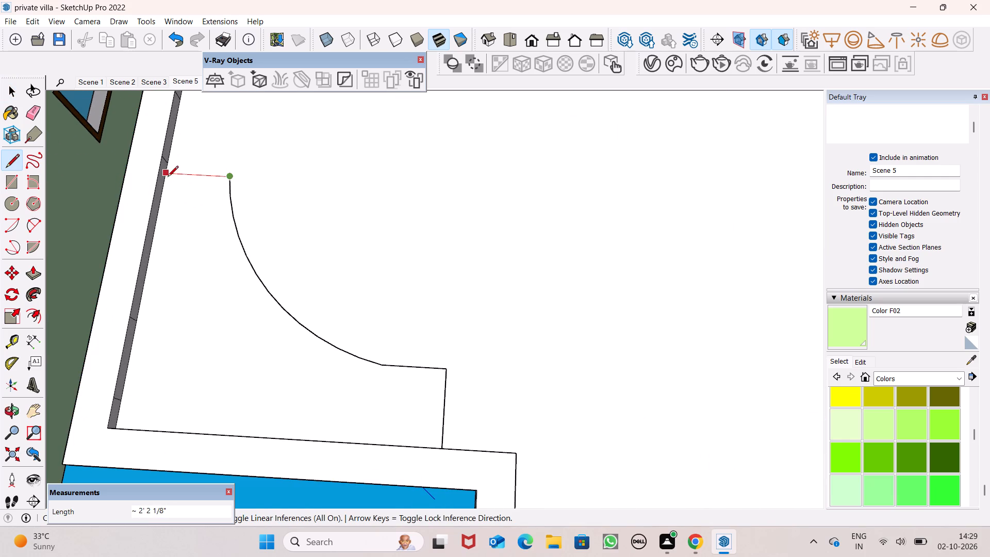
{"action": "left_click", "coordinate": [168, 177]}
{"action": "key", "text": "space"}
{"action": "scroll", "coordinate": [337, 227], "scroll_direction": "down", "scroll_amount": 1}
{"action": "key", "text": "space"}
{"action": "scroll", "coordinate": [335, 235], "scroll_direction": "down", "scroll_amount": 4}
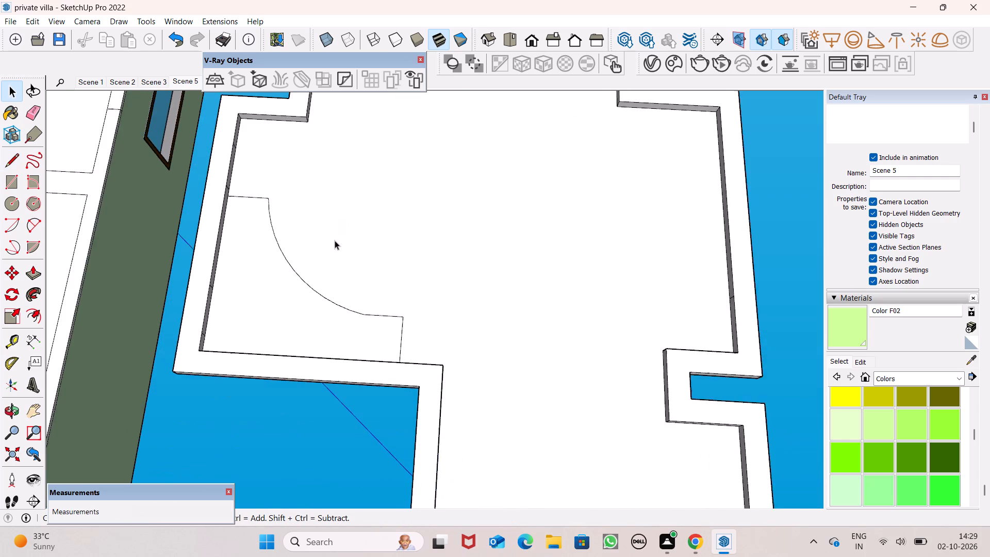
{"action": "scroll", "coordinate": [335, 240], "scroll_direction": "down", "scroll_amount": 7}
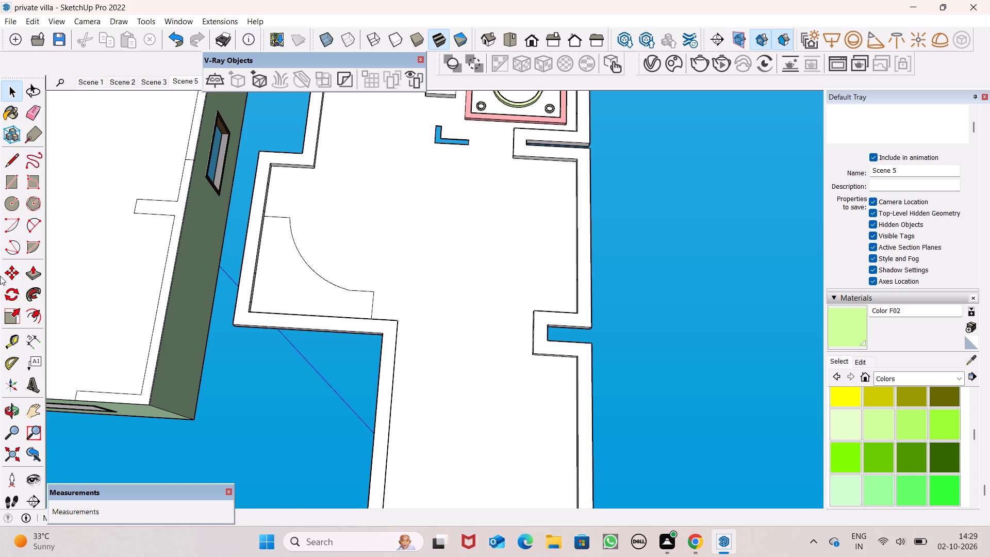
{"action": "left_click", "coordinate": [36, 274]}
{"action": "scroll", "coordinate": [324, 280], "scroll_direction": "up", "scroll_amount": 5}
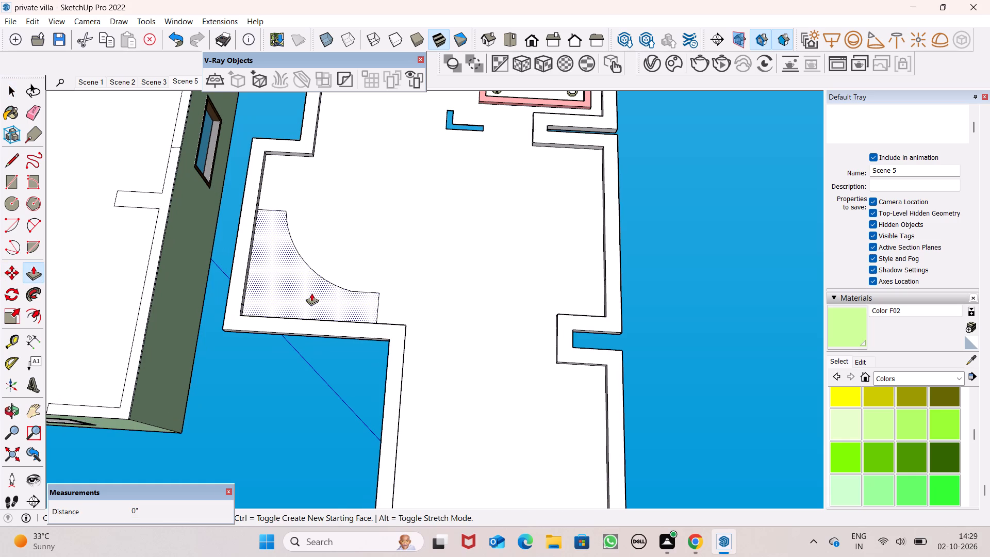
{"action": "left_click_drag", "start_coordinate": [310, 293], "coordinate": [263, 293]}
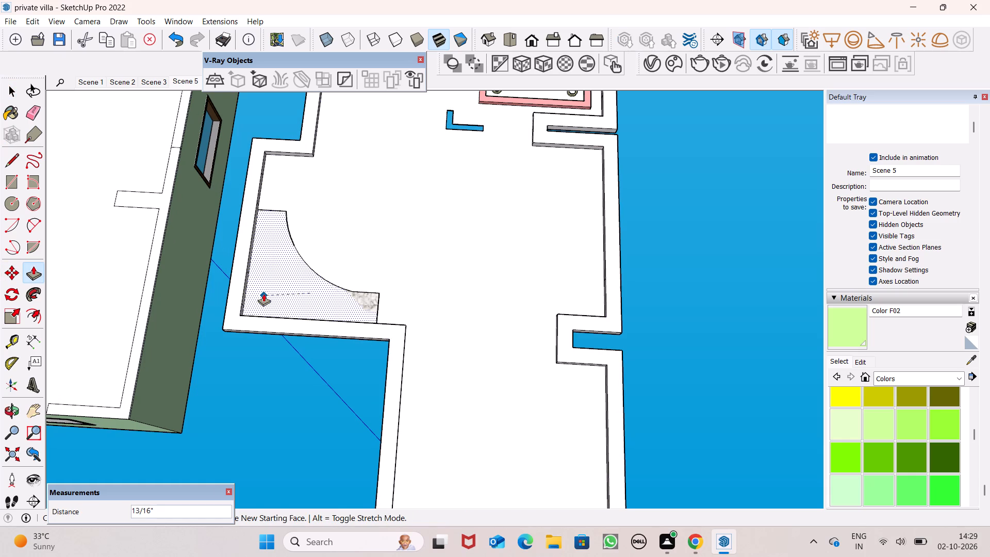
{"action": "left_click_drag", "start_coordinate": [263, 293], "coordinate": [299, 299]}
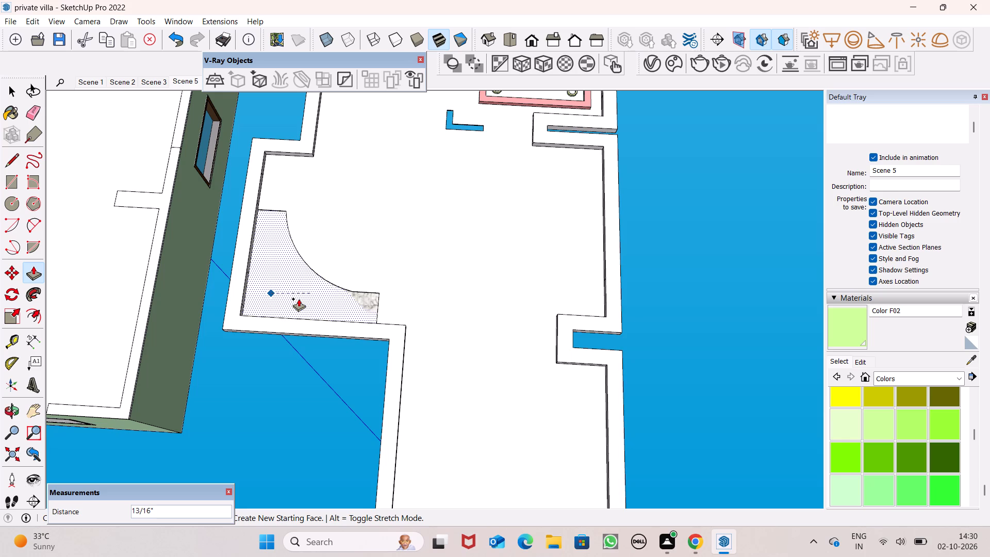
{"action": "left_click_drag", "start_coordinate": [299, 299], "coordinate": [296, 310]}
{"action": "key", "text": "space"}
Push/Pull the curved corner shape on the false ceiling out 2" from the large room face.
{"action": "scroll", "coordinate": [324, 283], "scroll_direction": "down", "scroll_amount": 5}
{"action": "middle_click_drag", "start_coordinate": [331, 282], "coordinate": [368, 413]}
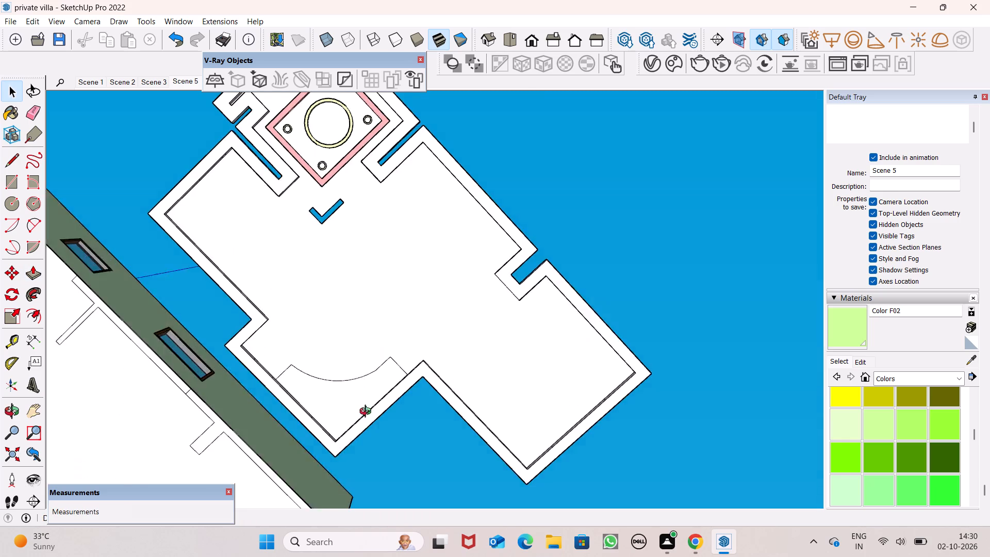
{"action": "middle_click_drag", "start_coordinate": [368, 413], "coordinate": [469, 507]}
{"action": "scroll", "coordinate": [360, 334], "scroll_direction": "down", "scroll_amount": 4}
{"action": "middle_click_drag", "start_coordinate": [369, 325], "coordinate": [766, 479]}
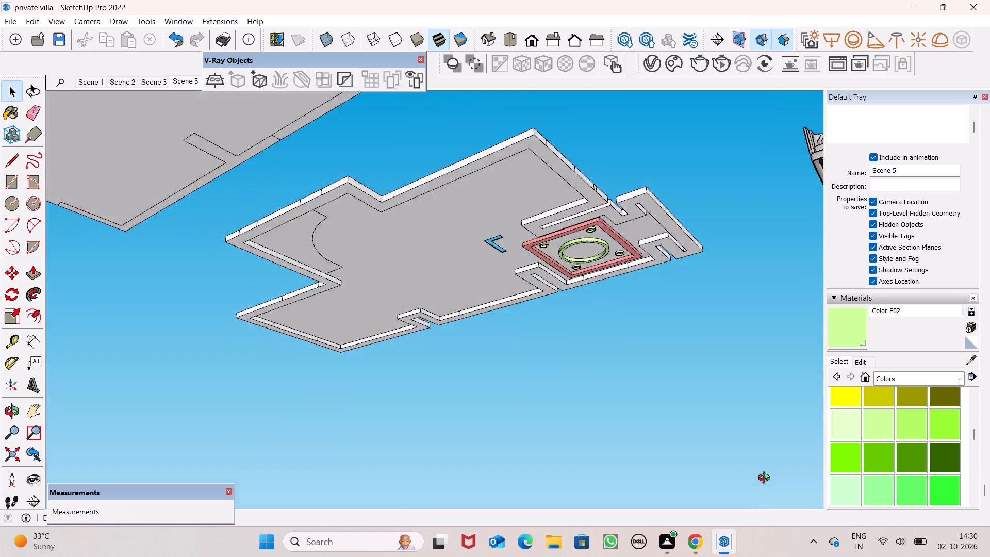
{"action": "middle_click_drag", "start_coordinate": [766, 479], "coordinate": [659, 556]}
{"action": "scroll", "coordinate": [588, 465], "scroll_direction": "up", "scroll_amount": 1}
{"action": "middle_click_drag", "start_coordinate": [489, 346], "coordinate": [551, 493]}
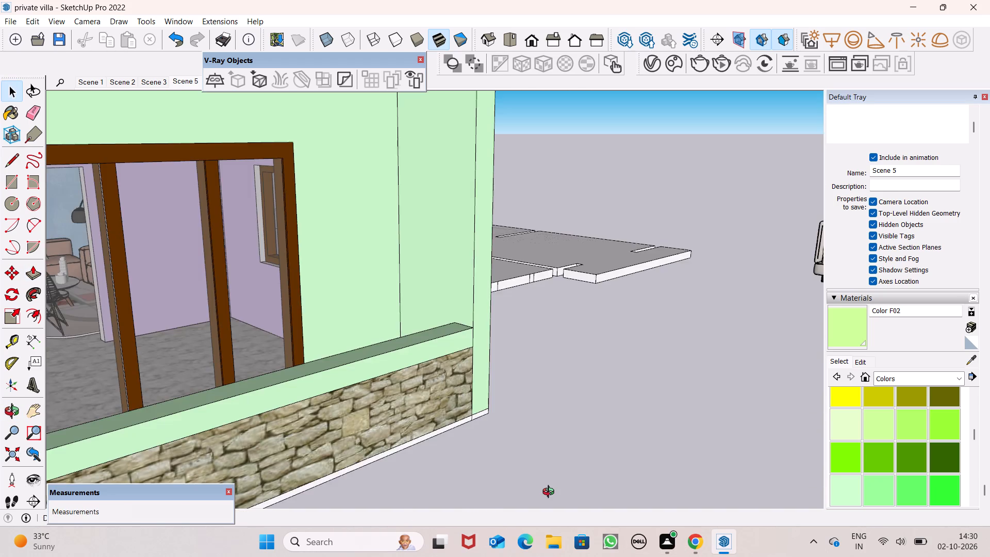
{"action": "middle_click_drag", "start_coordinate": [551, 493], "coordinate": [337, 172]}
{"action": "scroll", "coordinate": [377, 408], "scroll_direction": "up", "scroll_amount": 7}
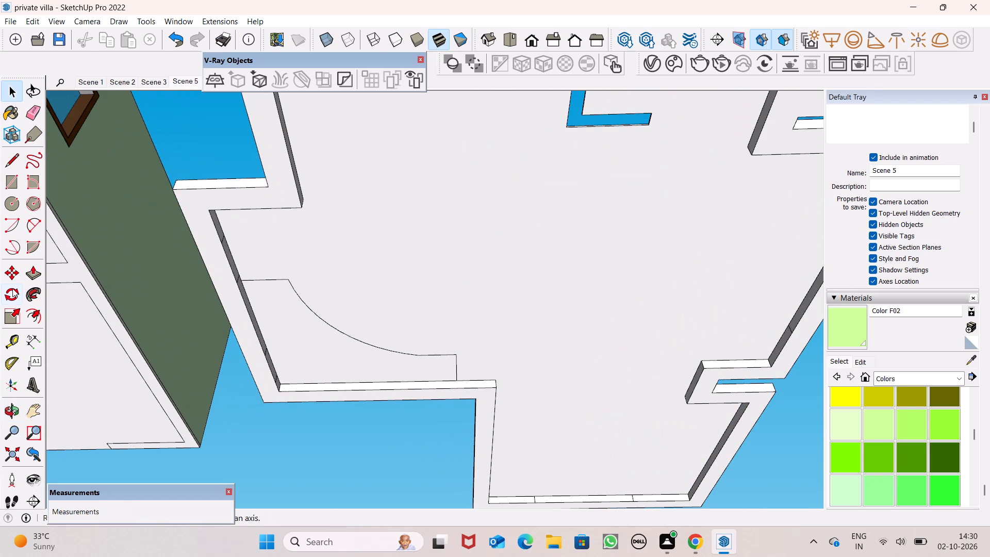
{"action": "left_click", "coordinate": [28, 273]}
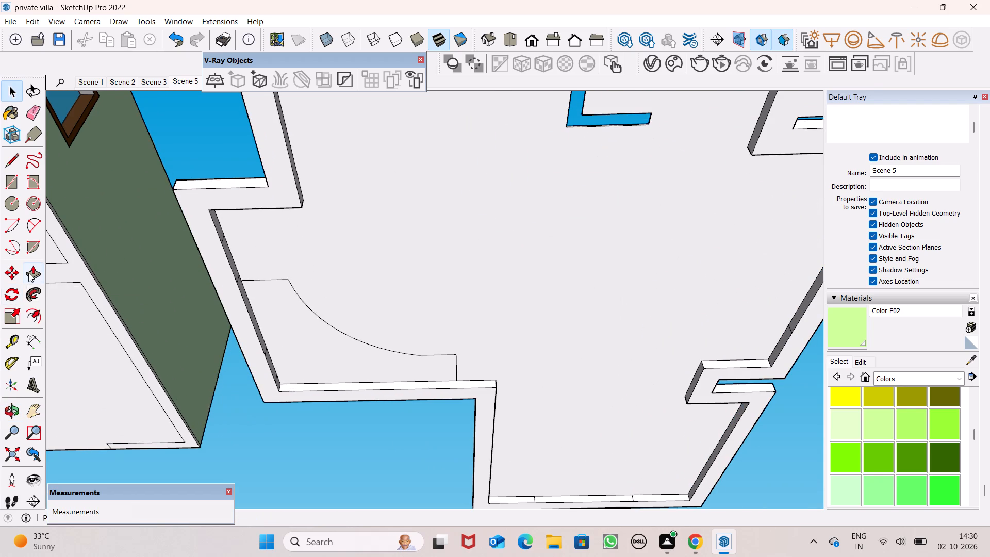
{"action": "left_click_drag", "start_coordinate": [291, 336], "coordinate": [291, 347]}
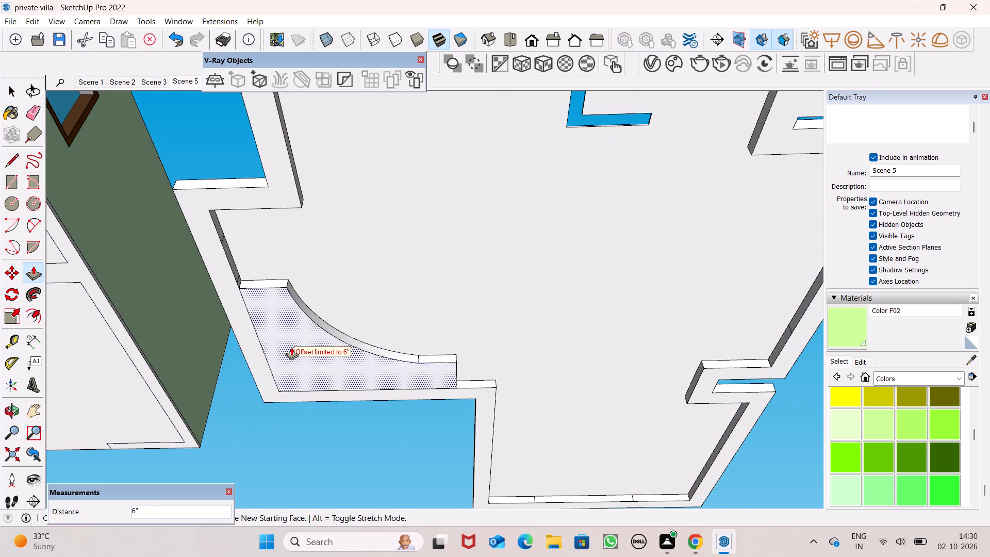
{"action": "left_click_drag", "start_coordinate": [291, 347], "coordinate": [292, 347]}
{"action": "key", "text": "2"}
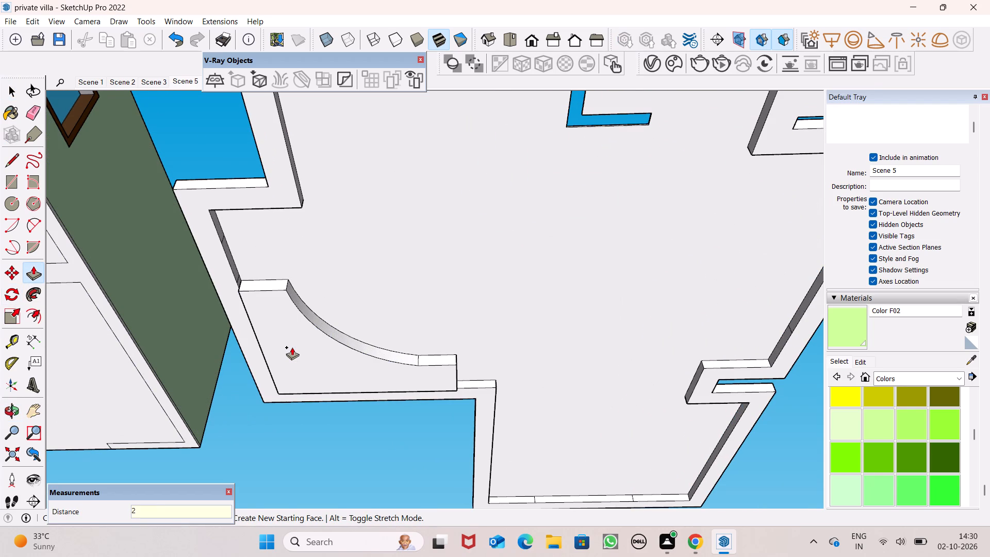
{"action": "left_click_drag", "start_coordinate": [292, 347], "coordinate": [294, 344]}
{"action": "key", "text": "shift+quotedbl"}
{"action": "key", "text": "Return"}
{"action": "scroll", "coordinate": [309, 330], "scroll_direction": "down", "scroll_amount": 2}
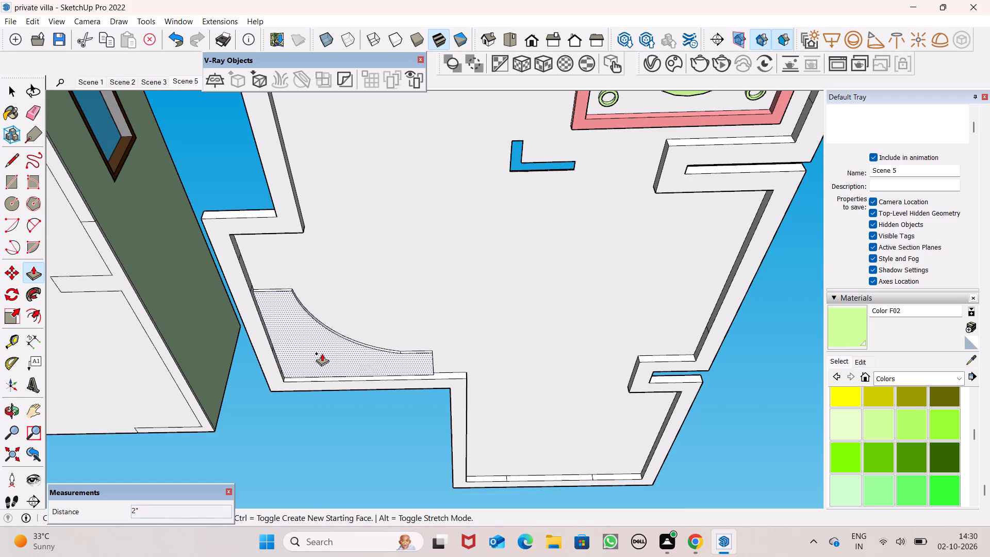
{"action": "middle_click_drag", "start_coordinate": [337, 362], "coordinate": [362, 327]}
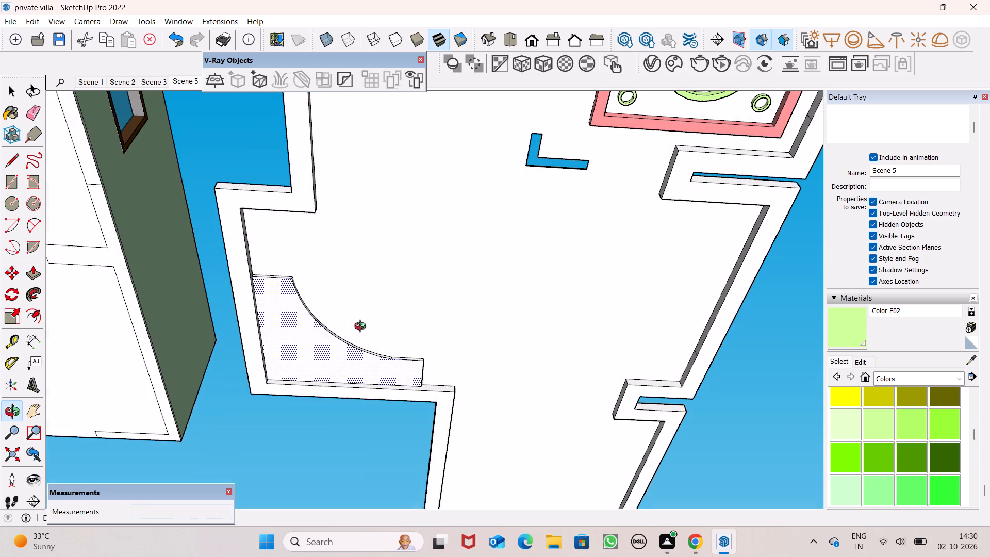
{"action": "middle_click_drag", "start_coordinate": [362, 327], "coordinate": [372, 316]}
{"action": "key", "text": "space"}
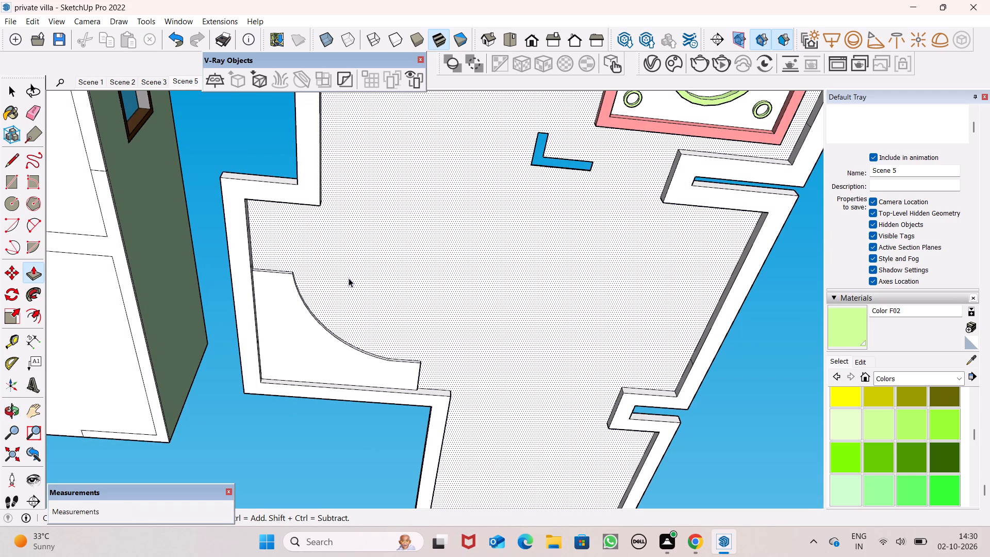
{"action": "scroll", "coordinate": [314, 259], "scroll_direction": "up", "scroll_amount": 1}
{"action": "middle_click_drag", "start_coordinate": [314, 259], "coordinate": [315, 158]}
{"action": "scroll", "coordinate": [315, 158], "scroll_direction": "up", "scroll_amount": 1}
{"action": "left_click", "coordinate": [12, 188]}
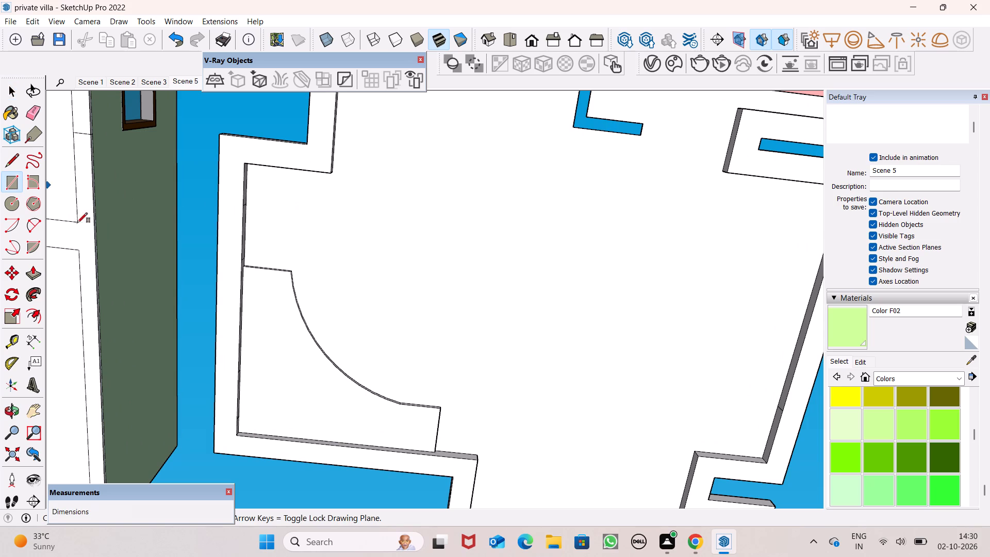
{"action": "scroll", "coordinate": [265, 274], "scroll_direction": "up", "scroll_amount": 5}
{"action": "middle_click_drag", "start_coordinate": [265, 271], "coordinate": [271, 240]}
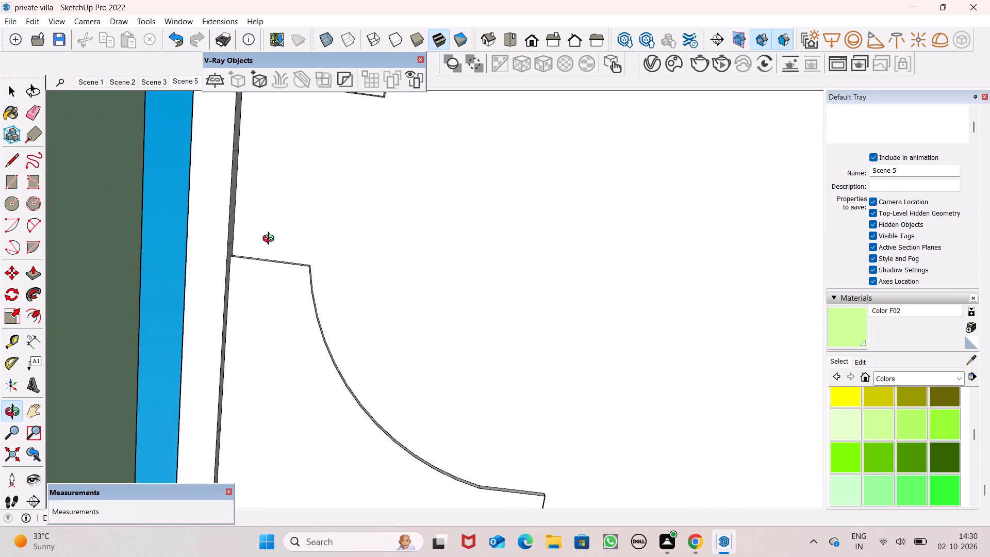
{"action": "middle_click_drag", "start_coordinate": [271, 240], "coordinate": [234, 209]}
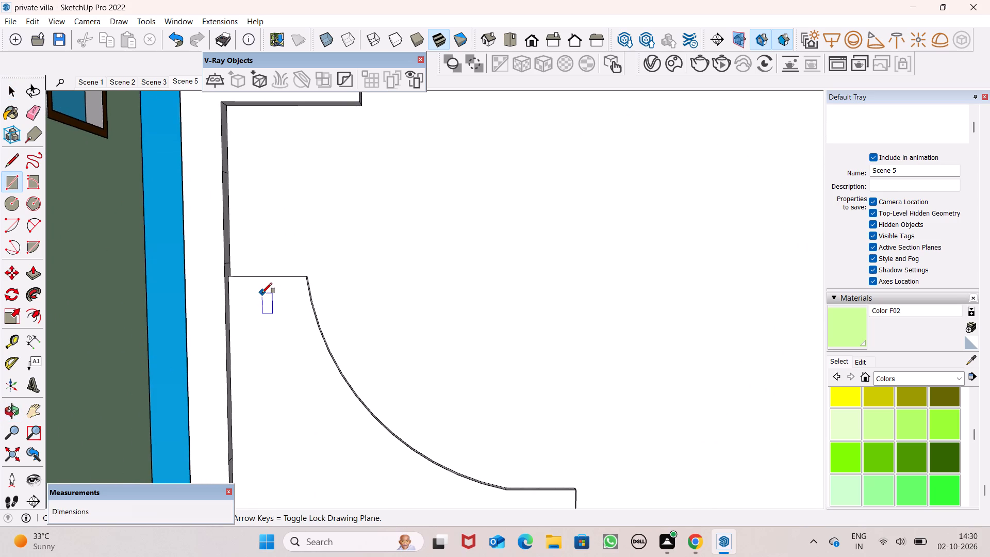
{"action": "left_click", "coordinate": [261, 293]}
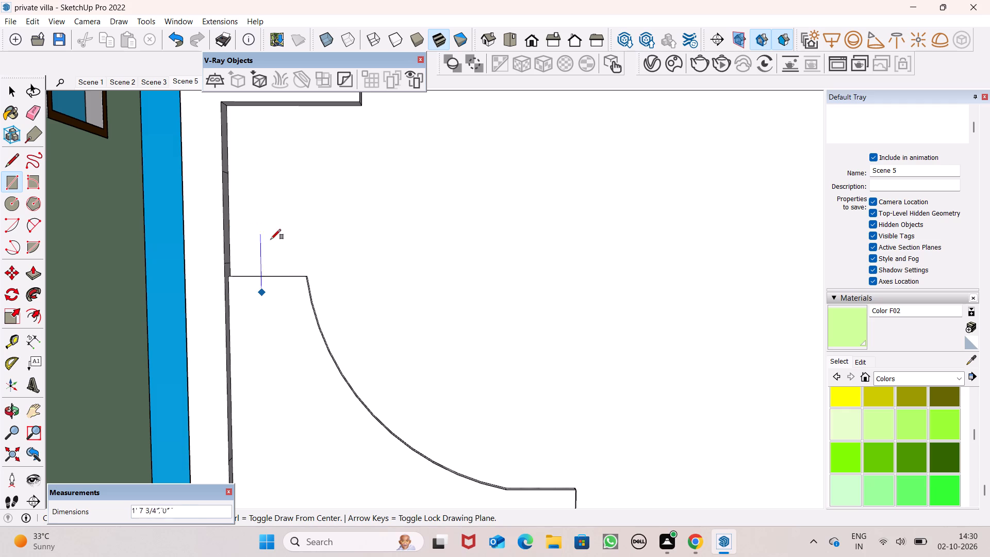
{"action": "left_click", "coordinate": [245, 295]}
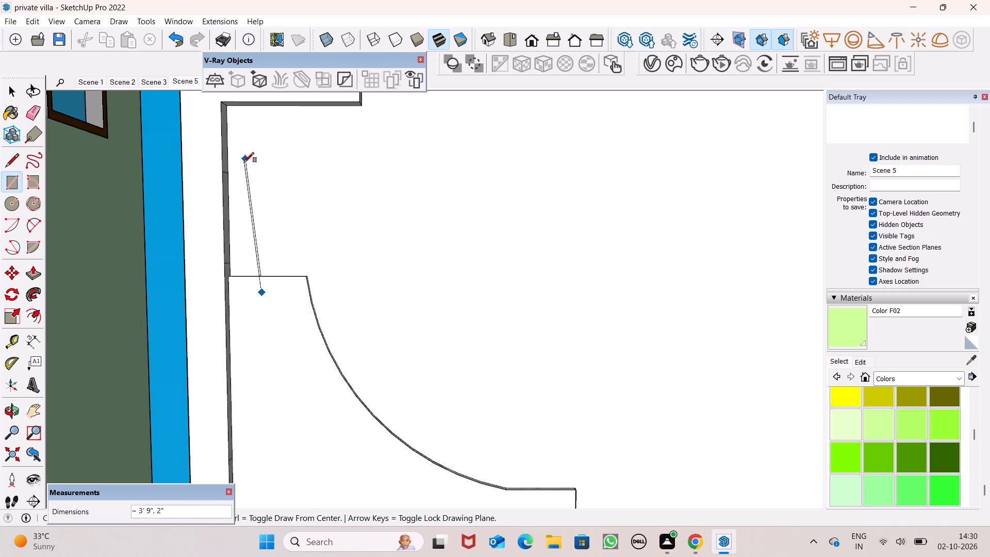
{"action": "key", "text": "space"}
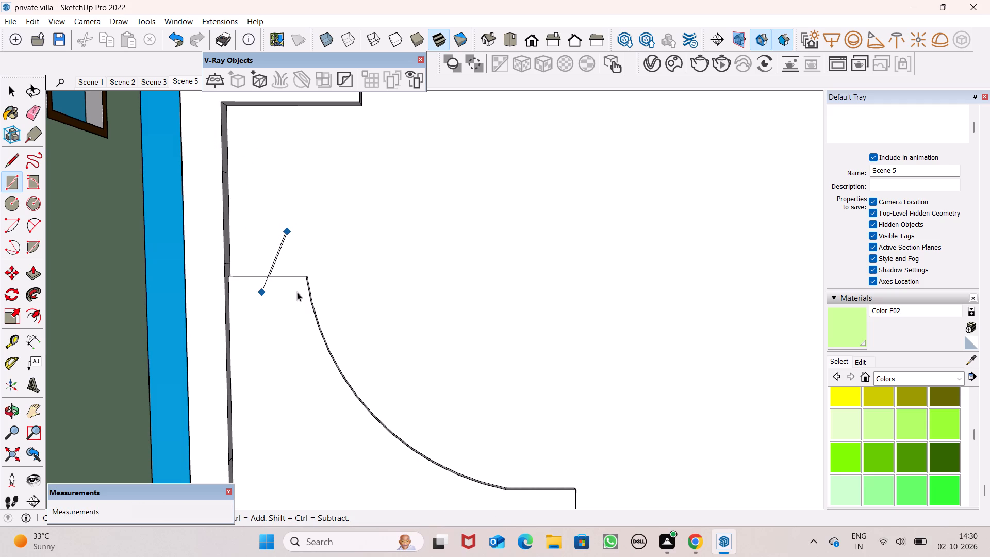
Draw a narrow rectangle, about 10" by 4' 7", alongside the side border between the border's step and the curved corner panel.
{"action": "scroll", "coordinate": [265, 289], "scroll_direction": "up", "scroll_amount": 3}
{"action": "middle_click_drag", "start_coordinate": [263, 315], "coordinate": [271, 358]}
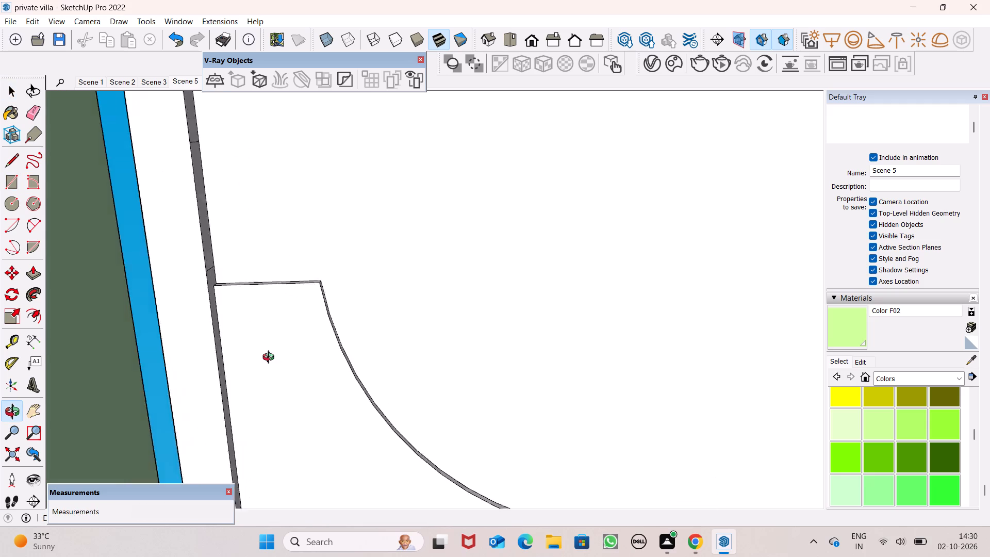
{"action": "middle_click_drag", "start_coordinate": [271, 358], "coordinate": [270, 372]}
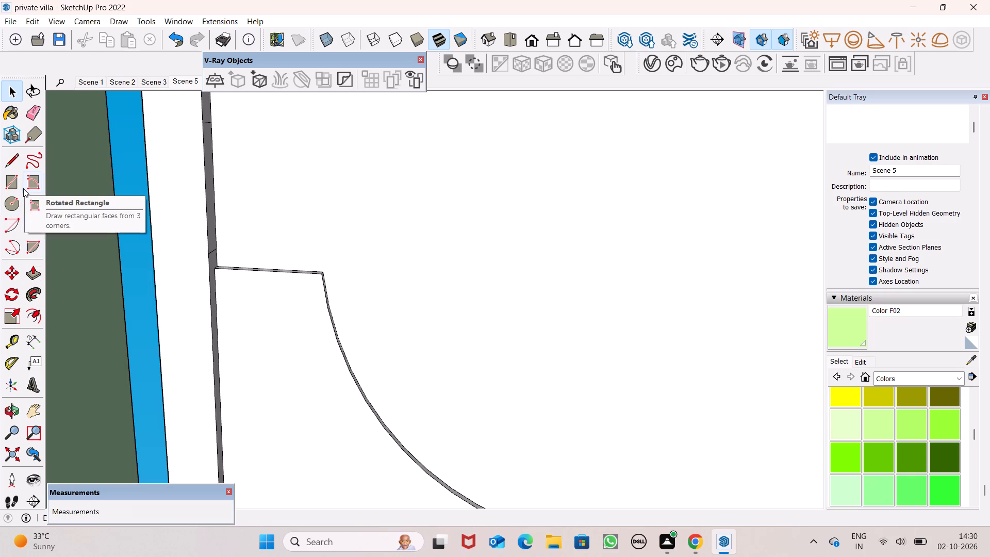
{"action": "left_click", "coordinate": [5, 185]}
{"action": "scroll", "coordinate": [158, 223], "scroll_direction": "down", "scroll_amount": 11}
{"action": "middle_click_drag", "start_coordinate": [176, 207], "coordinate": [192, 117]}
{"action": "scroll", "coordinate": [205, 144], "scroll_direction": "up", "scroll_amount": 7}
{"action": "middle_click_drag", "start_coordinate": [234, 185], "coordinate": [246, 167]}
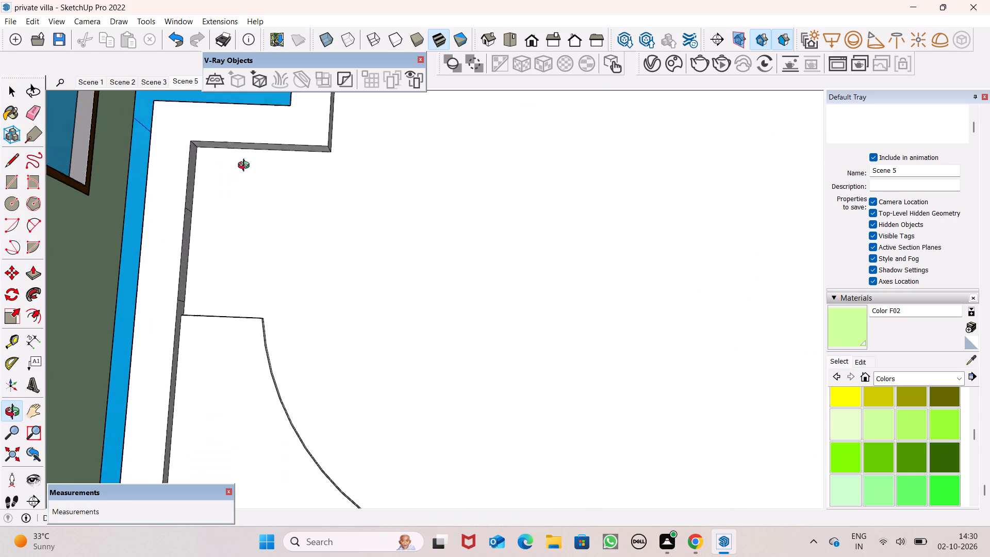
{"action": "middle_click_drag", "start_coordinate": [246, 167], "coordinate": [258, 132]}
{"action": "scroll", "coordinate": [253, 149], "scroll_direction": "up", "scroll_amount": 5}
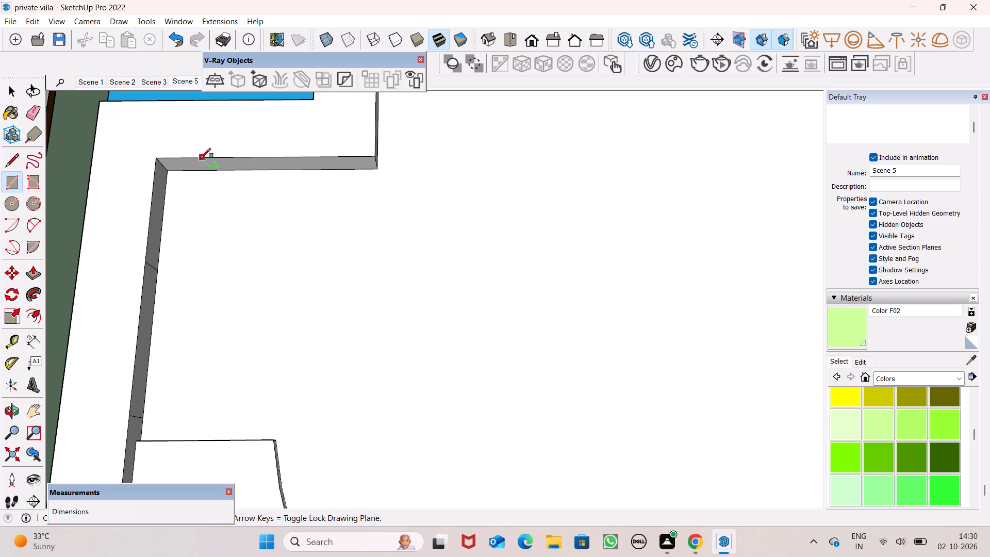
{"action": "left_click", "coordinate": [180, 171]}
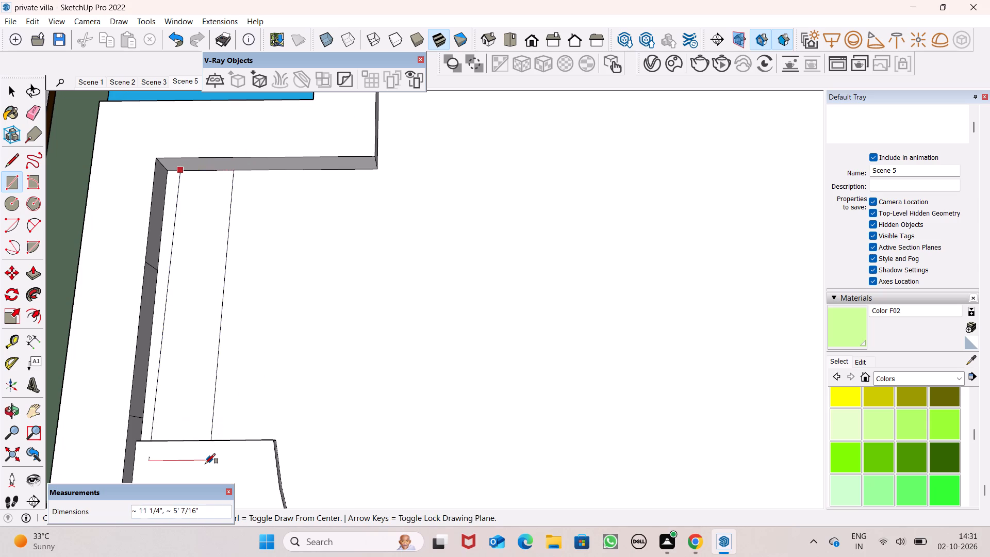
{"action": "middle_click_drag", "start_coordinate": [209, 435], "coordinate": [209, 435]}
{"action": "scroll", "coordinate": [209, 435], "scroll_direction": "up", "scroll_amount": 1}
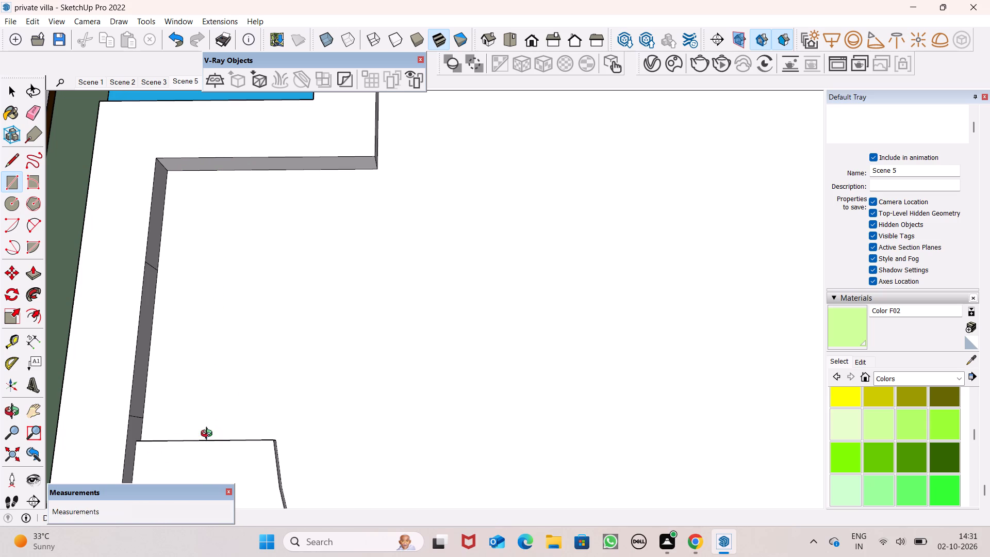
{"action": "middle_click_drag", "start_coordinate": [209, 435], "coordinate": [217, 452]}
{"action": "scroll", "coordinate": [210, 448], "scroll_direction": "up", "scroll_amount": 4}
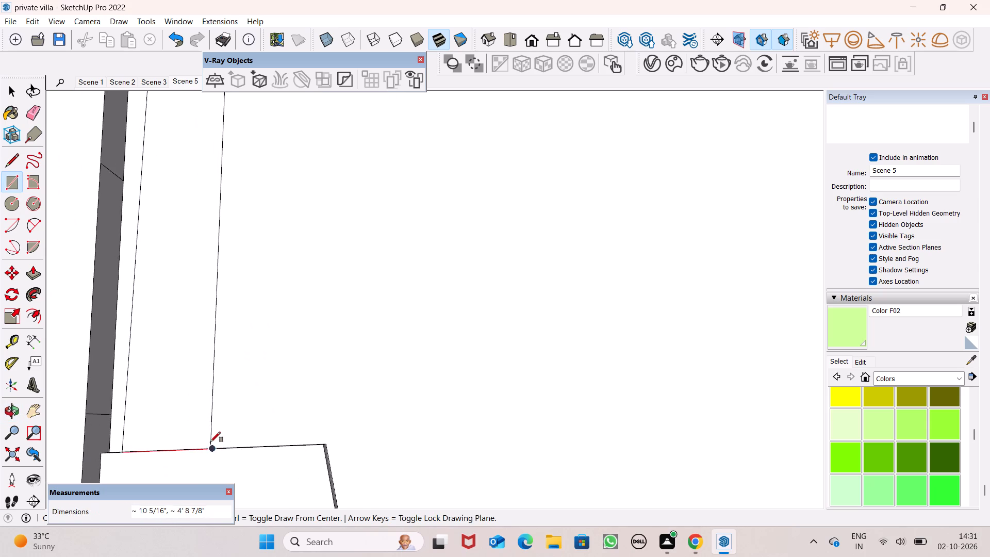
{"action": "scroll", "coordinate": [210, 442], "scroll_direction": "up", "scroll_amount": 3}
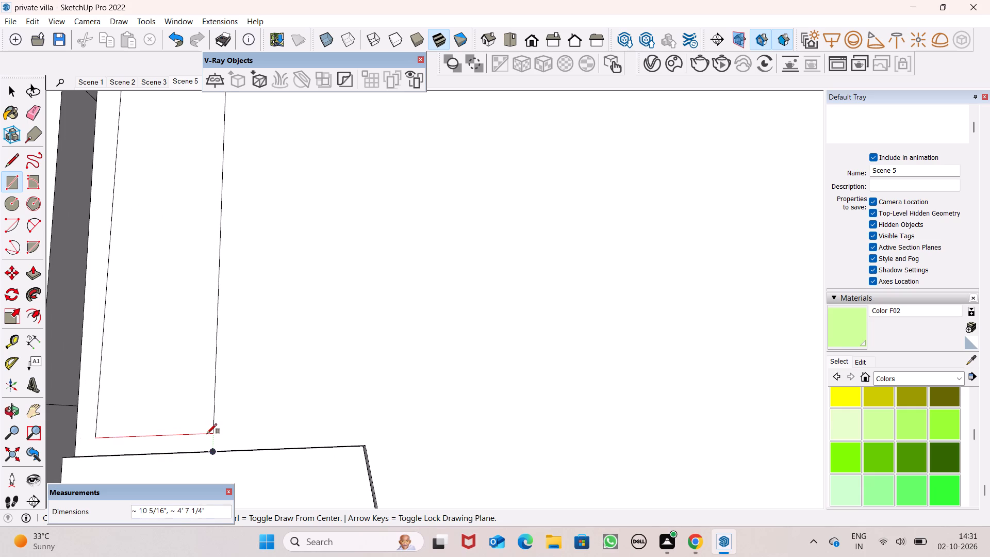
{"action": "left_click", "coordinate": [211, 435]}
{"action": "scroll", "coordinate": [219, 432], "scroll_direction": "down", "scroll_amount": 8}
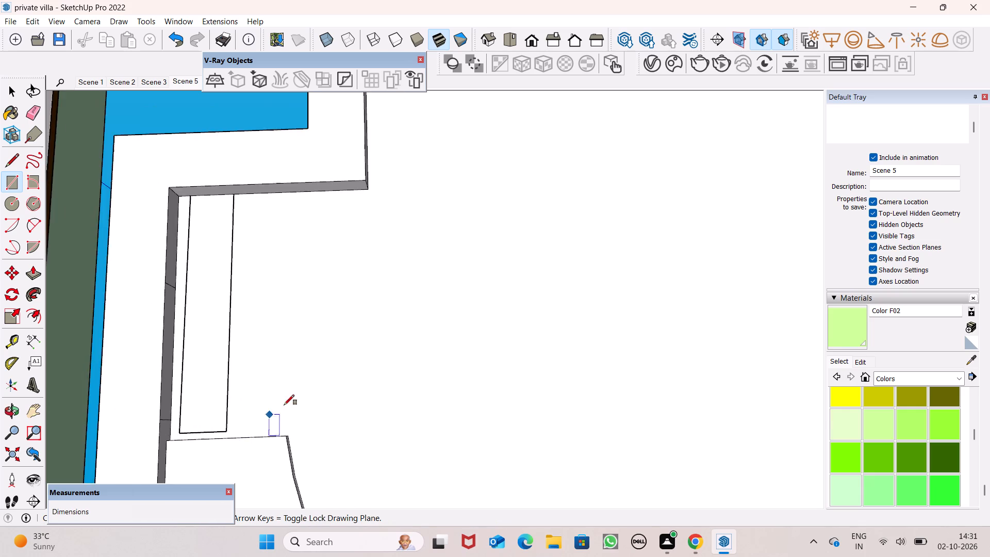
{"action": "scroll", "coordinate": [284, 405], "scroll_direction": "down", "scroll_amount": 7}
{"action": "key", "text": "v"}
{"action": "key", "text": "space"}
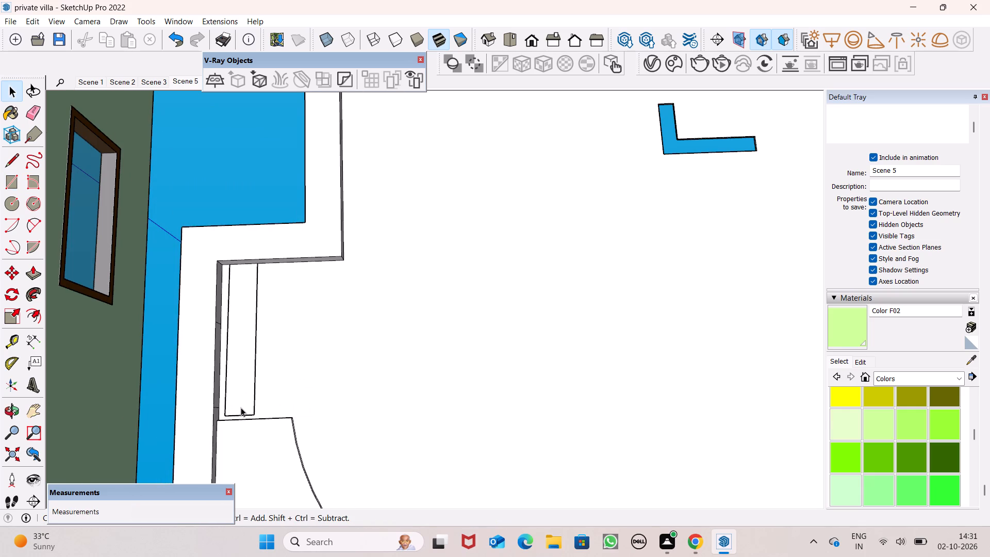
Copy the narrow rectangle beside the side border about 1' 1" towards the room, alongside the original.
{"action": "scroll", "coordinate": [228, 403], "scroll_direction": "up", "scroll_amount": 12}
{"action": "middle_click_drag", "start_coordinate": [265, 430], "coordinate": [270, 350]}
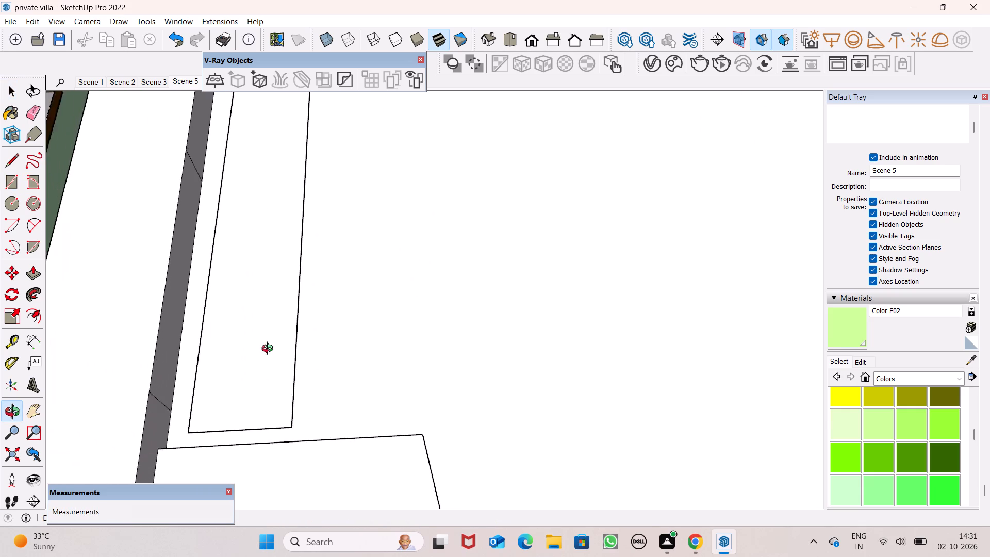
{"action": "middle_click_drag", "start_coordinate": [270, 350], "coordinate": [327, 150]}
{"action": "double_click", "coordinate": [238, 296]}
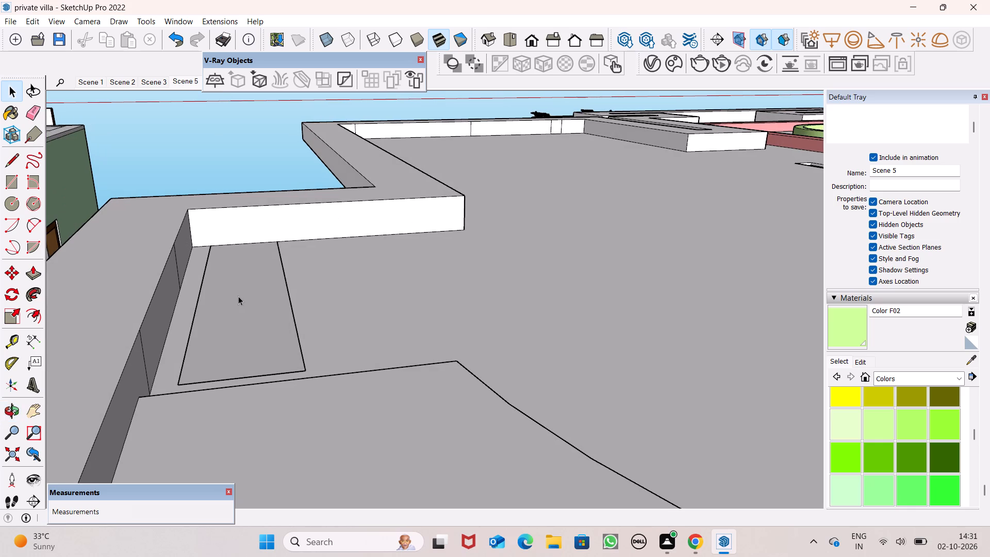
{"action": "scroll", "coordinate": [315, 318], "scroll_direction": "down", "scroll_amount": 5}
{"action": "middle_click_drag", "start_coordinate": [327, 315], "coordinate": [318, 448]}
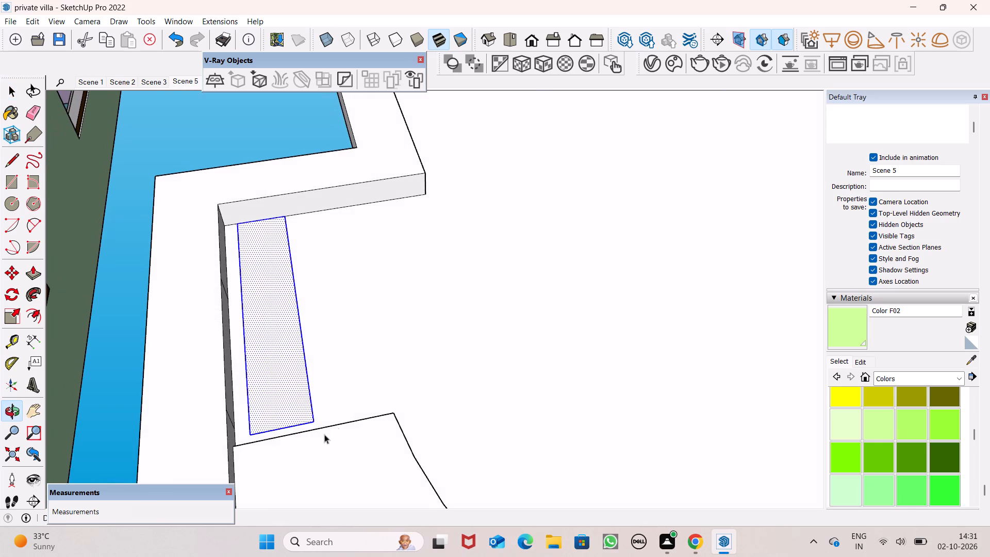
{"action": "key", "text": "n"}
{"action": "key", "text": "BackSpace"}
{"action": "key", "text": "m"}
{"action": "key", "text": "Return"}
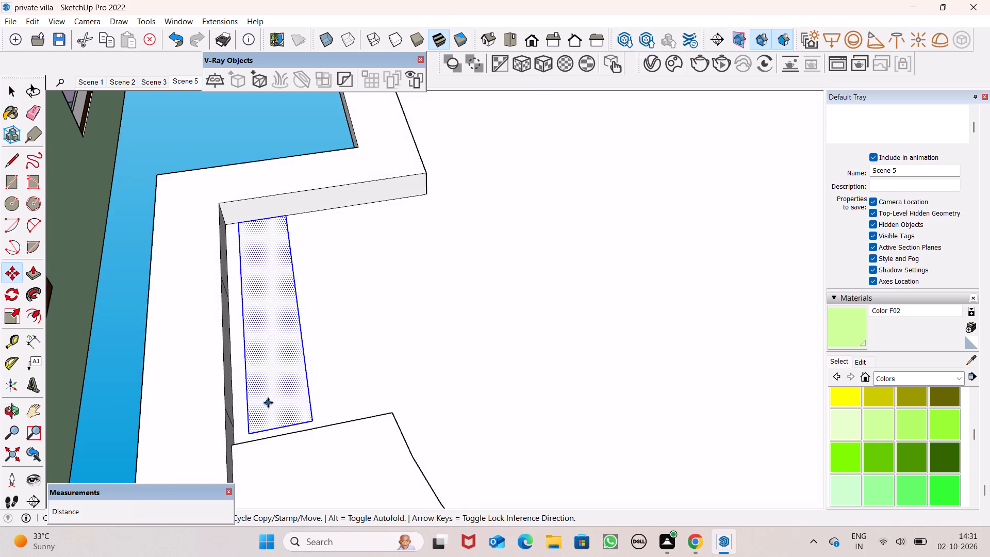
{"action": "left_click_drag", "start_coordinate": [270, 402], "coordinate": [347, 395]}
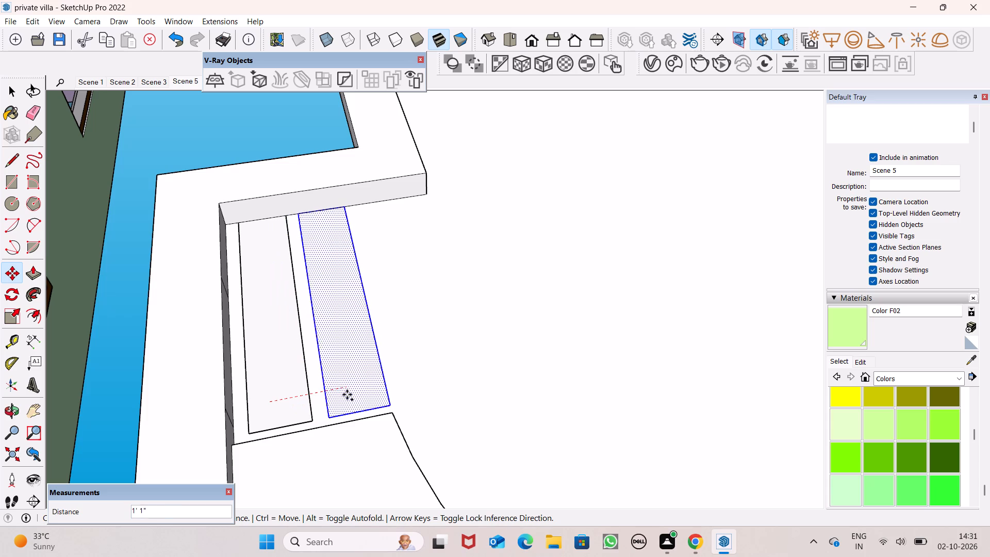
{"action": "left_click_drag", "start_coordinate": [347, 395], "coordinate": [345, 395]}
{"action": "key", "text": "space"}
{"action": "left_click", "coordinate": [470, 374]}
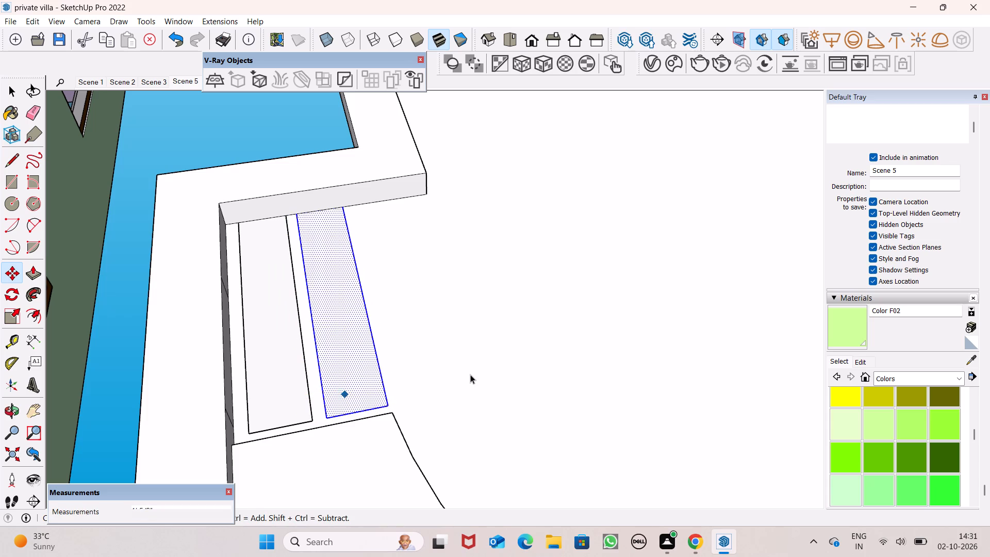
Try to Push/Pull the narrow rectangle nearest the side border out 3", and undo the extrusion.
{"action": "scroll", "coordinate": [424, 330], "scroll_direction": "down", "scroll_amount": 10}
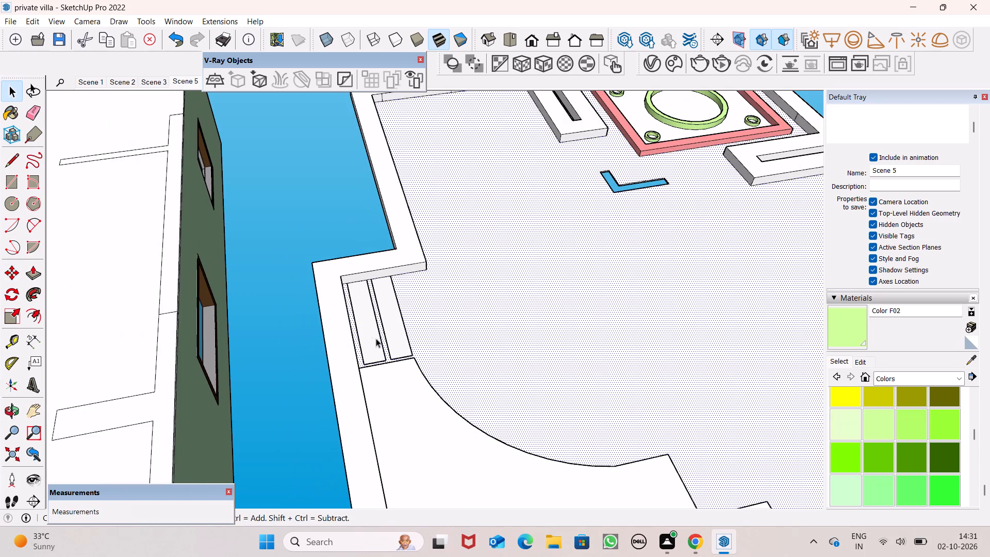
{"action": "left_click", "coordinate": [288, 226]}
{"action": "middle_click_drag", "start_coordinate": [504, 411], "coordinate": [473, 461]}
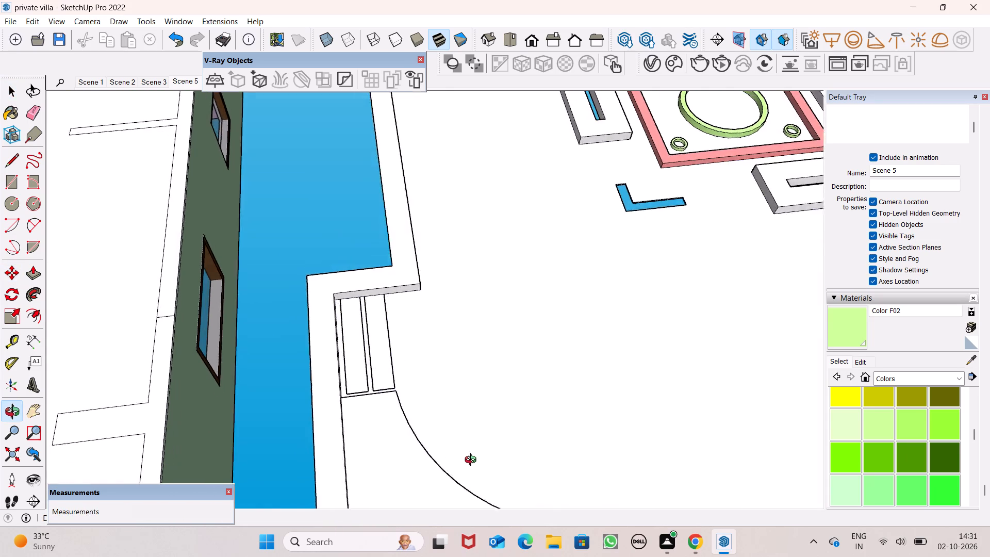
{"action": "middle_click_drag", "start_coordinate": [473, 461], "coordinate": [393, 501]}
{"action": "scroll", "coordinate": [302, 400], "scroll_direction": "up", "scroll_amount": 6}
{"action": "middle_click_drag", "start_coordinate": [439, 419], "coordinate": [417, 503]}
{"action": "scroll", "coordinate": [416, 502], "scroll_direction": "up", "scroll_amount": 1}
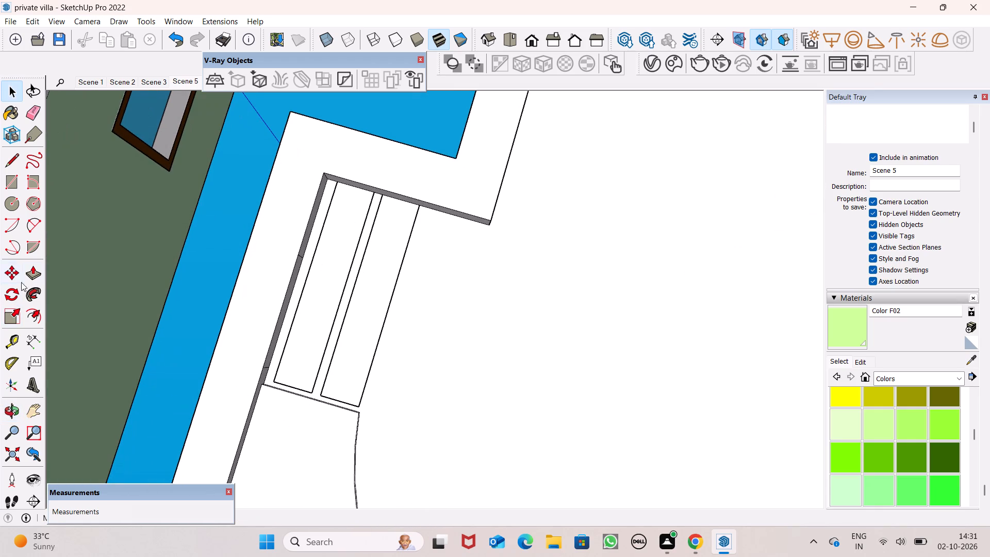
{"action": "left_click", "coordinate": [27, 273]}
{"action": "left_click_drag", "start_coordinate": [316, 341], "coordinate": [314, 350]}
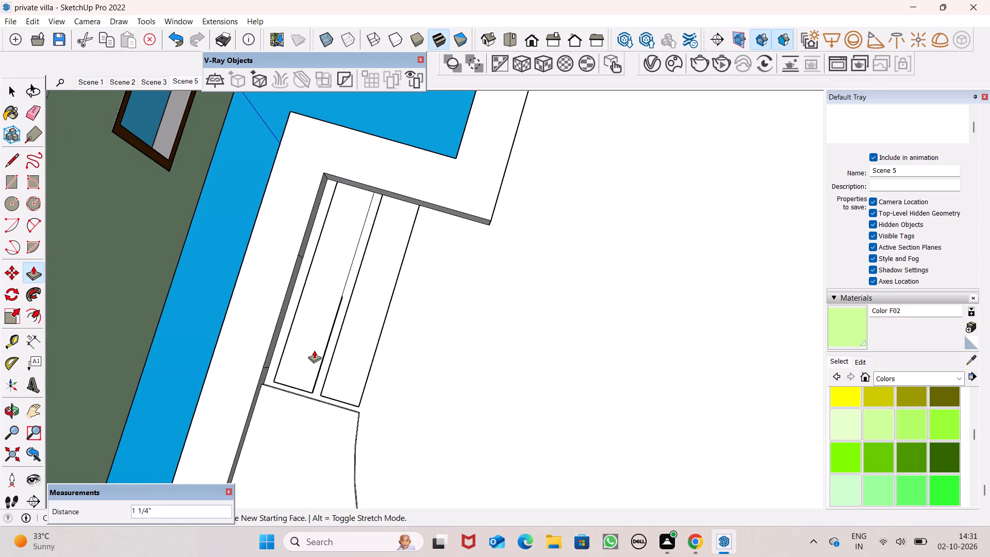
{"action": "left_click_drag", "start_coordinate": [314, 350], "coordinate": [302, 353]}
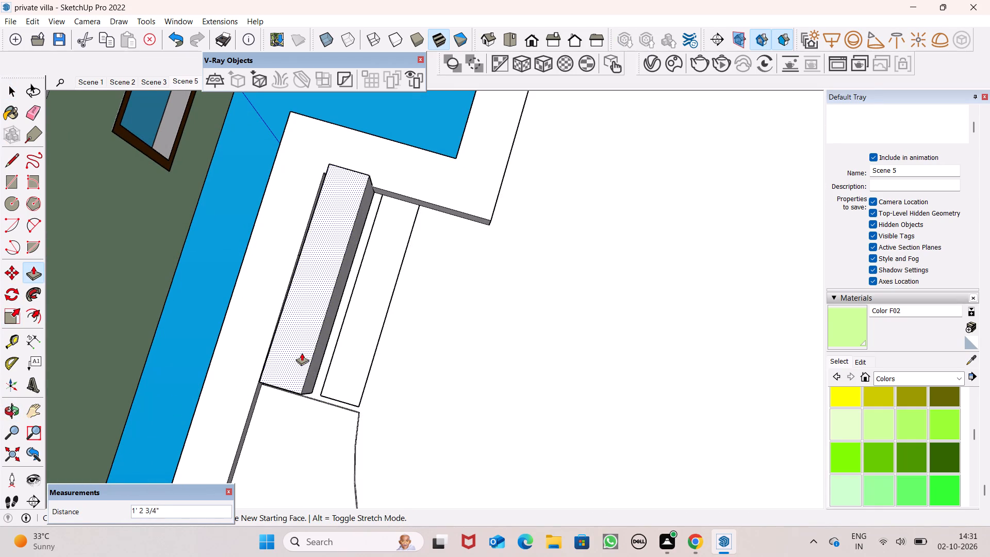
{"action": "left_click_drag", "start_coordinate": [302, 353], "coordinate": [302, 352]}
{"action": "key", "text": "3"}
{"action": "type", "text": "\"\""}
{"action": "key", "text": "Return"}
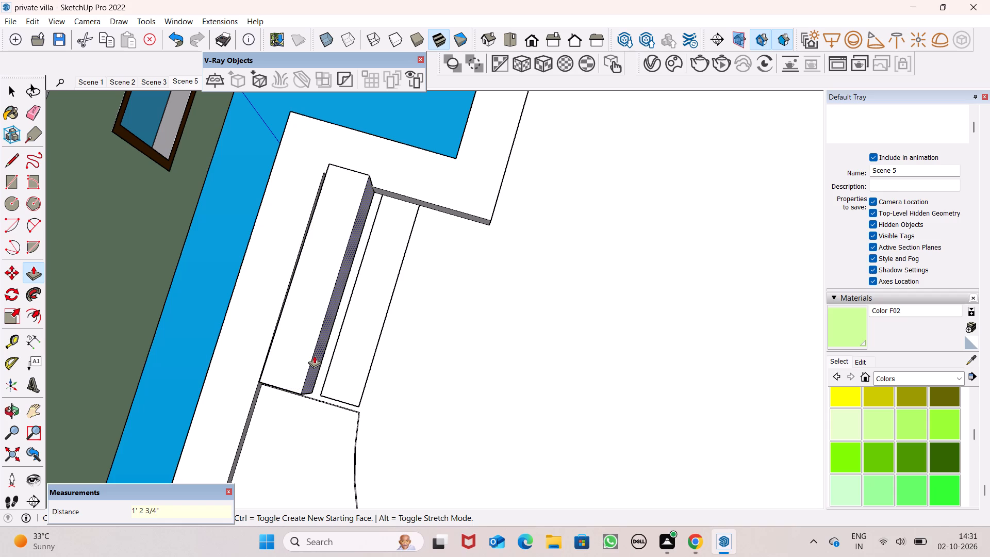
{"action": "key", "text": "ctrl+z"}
Push/Pull the narrow rectangle nearest the side border out 3".
{"action": "left_click_drag", "start_coordinate": [306, 347], "coordinate": [286, 358]}
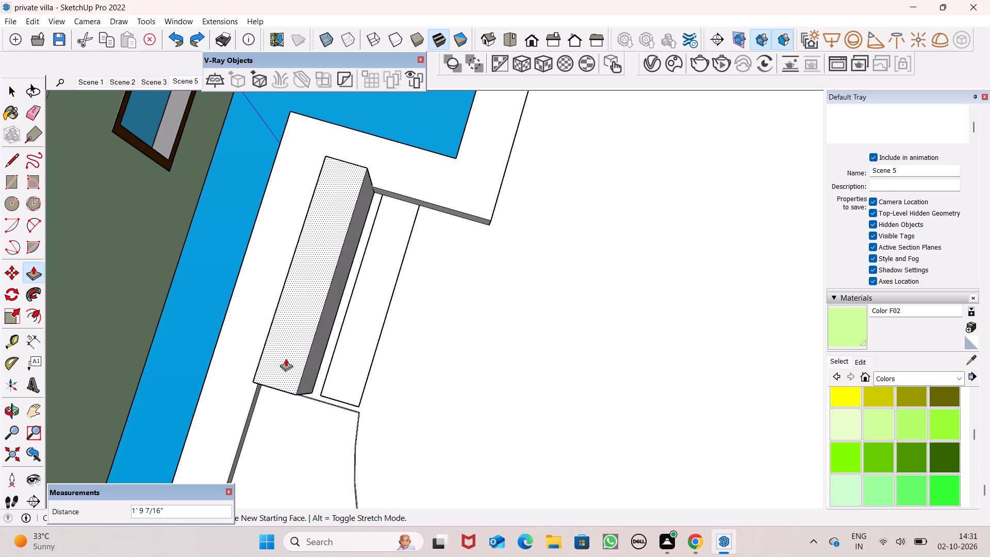
{"action": "left_click_drag", "start_coordinate": [286, 358], "coordinate": [285, 359]}
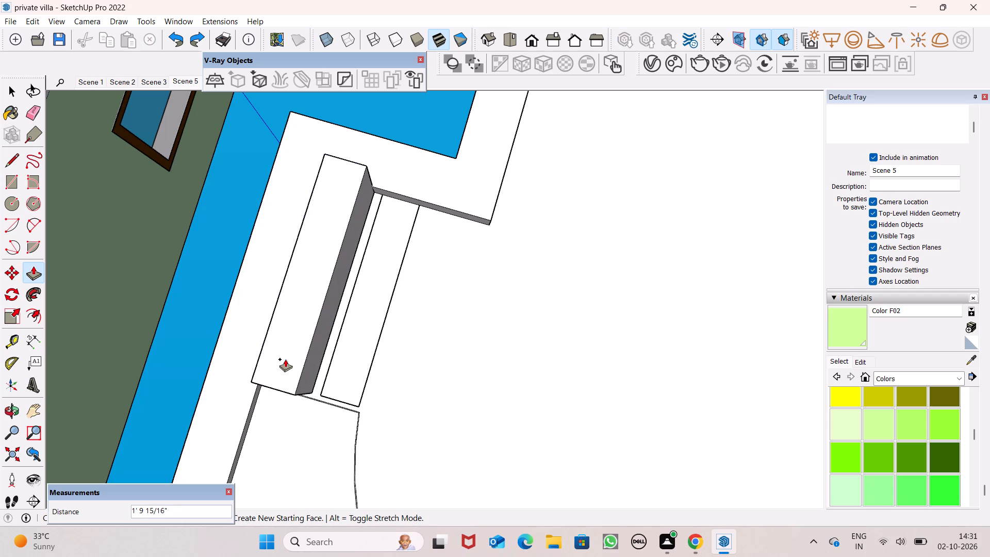
{"action": "left_click_drag", "start_coordinate": [285, 359], "coordinate": [285, 358]}
{"action": "key", "text": "3"}
{"action": "key", "text": "shift+quotedbl"}
{"action": "key", "text": "Return"}
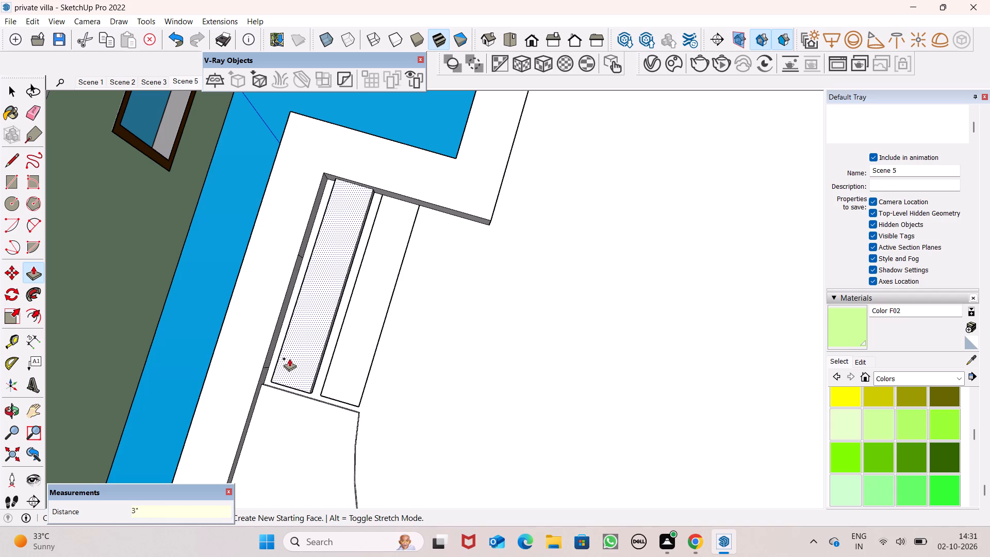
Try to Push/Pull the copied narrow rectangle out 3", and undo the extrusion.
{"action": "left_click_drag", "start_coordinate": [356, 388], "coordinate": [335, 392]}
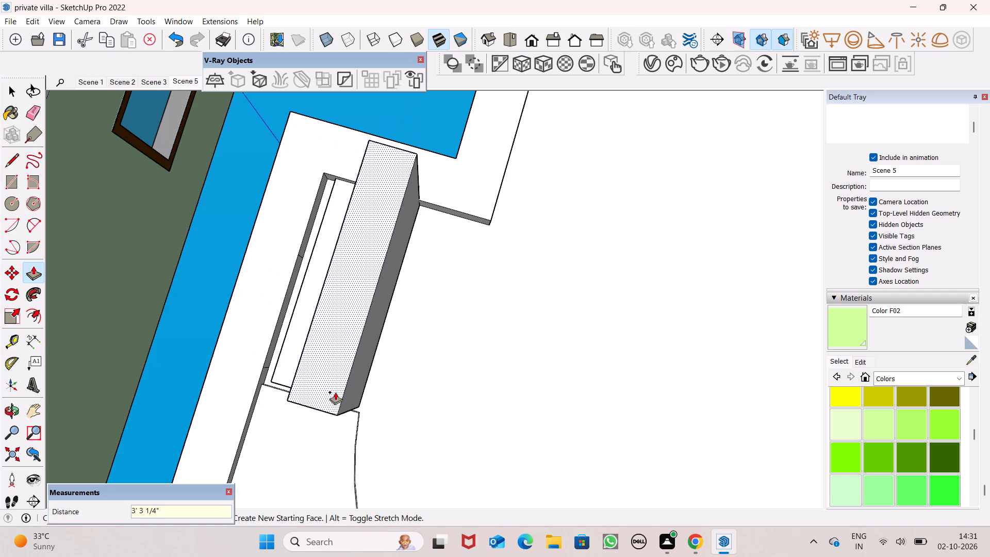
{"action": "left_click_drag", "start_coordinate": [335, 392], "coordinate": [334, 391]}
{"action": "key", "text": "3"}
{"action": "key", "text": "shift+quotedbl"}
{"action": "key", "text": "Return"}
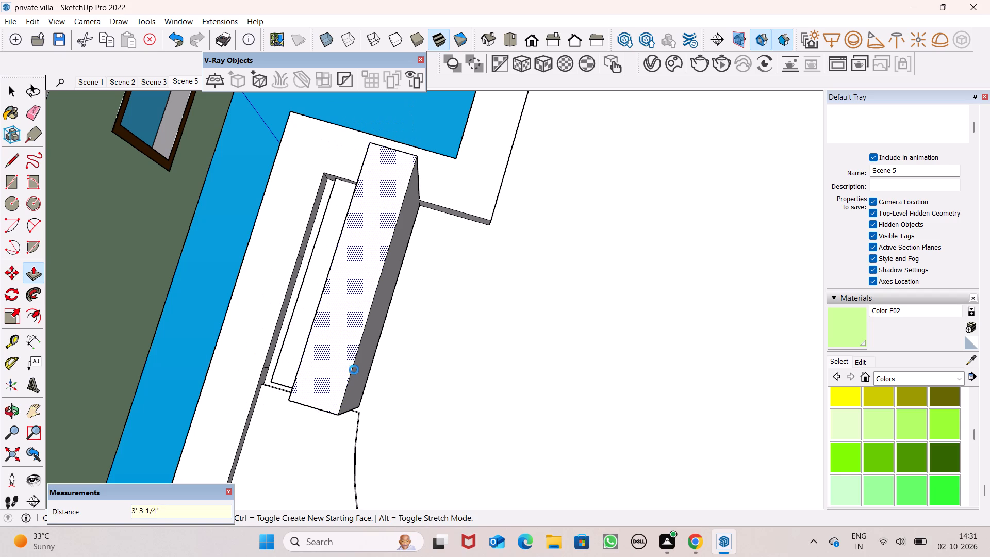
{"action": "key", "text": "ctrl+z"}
Push/Pull the end face of the raised strip about 1 7/8" to the curved corner panel's edge.
{"action": "scroll", "coordinate": [401, 343], "scroll_direction": "down", "scroll_amount": 8}
{"action": "scroll", "coordinate": [357, 362], "scroll_direction": "down", "scroll_amount": 1}
{"action": "scroll", "coordinate": [360, 366], "scroll_direction": "up", "scroll_amount": 1}
{"action": "scroll", "coordinate": [316, 417], "scroll_direction": "up", "scroll_amount": 9}
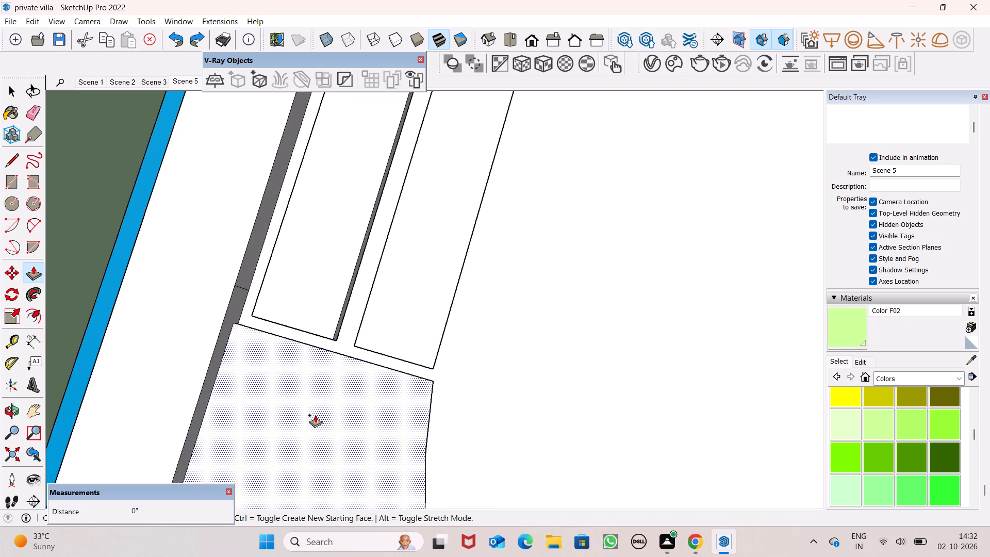
{"action": "scroll", "coordinate": [361, 355], "scroll_direction": "up", "scroll_amount": 8}
{"action": "middle_click_drag", "start_coordinate": [374, 353], "coordinate": [398, 138]}
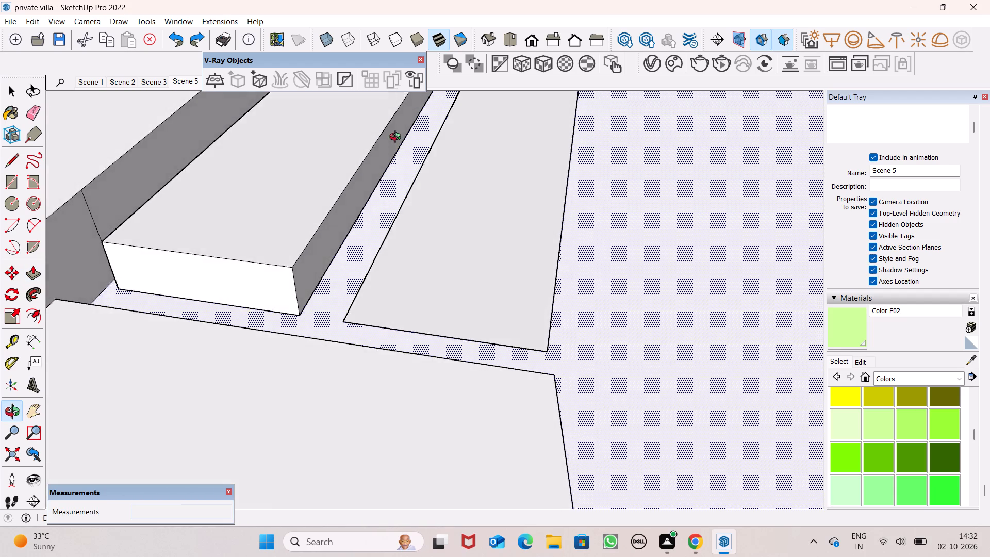
{"action": "middle_click_drag", "start_coordinate": [398, 138], "coordinate": [393, 110]}
{"action": "scroll", "coordinate": [395, 121], "scroll_direction": "up", "scroll_amount": 1}
{"action": "scroll", "coordinate": [393, 143], "scroll_direction": "down", "scroll_amount": 6}
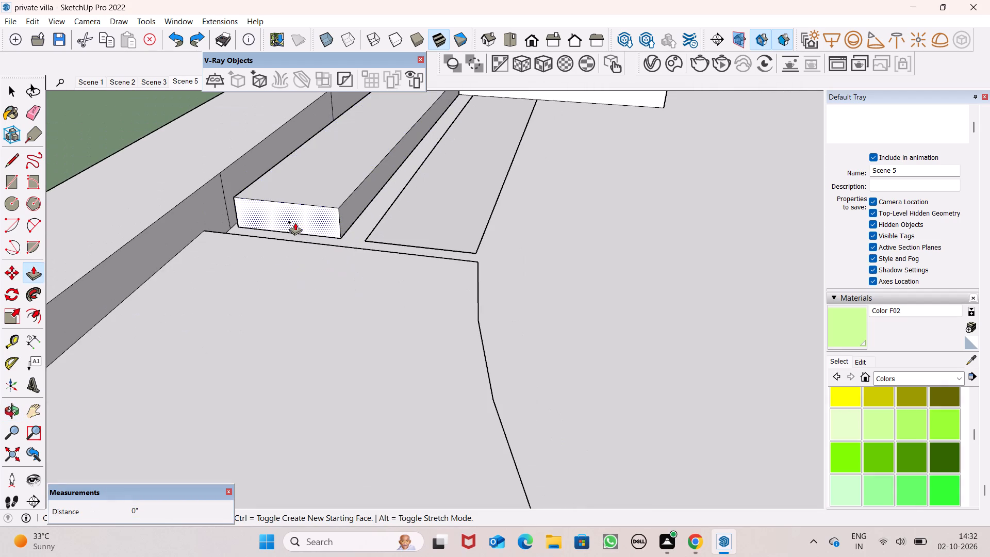
{"action": "scroll", "coordinate": [293, 218], "scroll_direction": "up", "scroll_amount": 4}
{"action": "left_click_drag", "start_coordinate": [292, 215], "coordinate": [272, 245]}
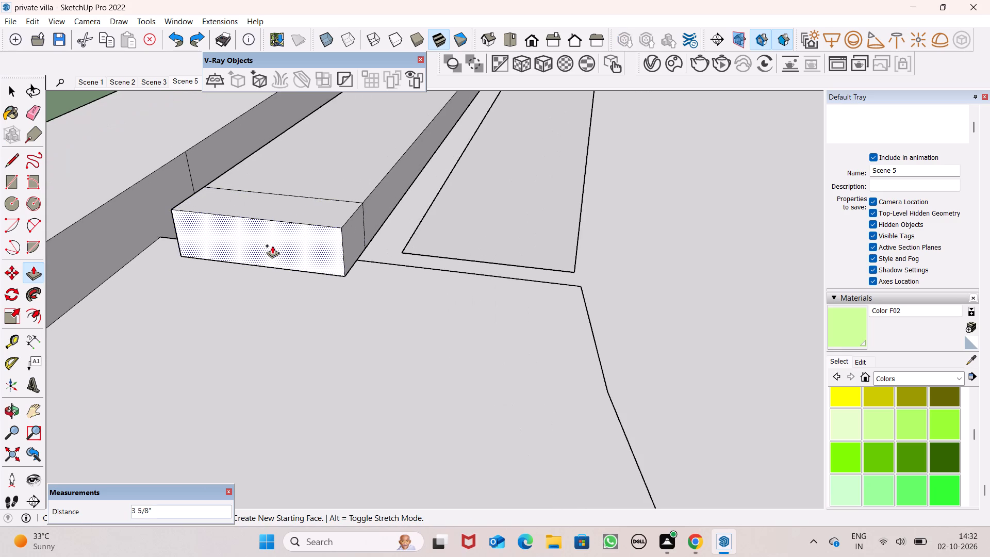
{"action": "left_click_drag", "start_coordinate": [272, 245], "coordinate": [285, 232]}
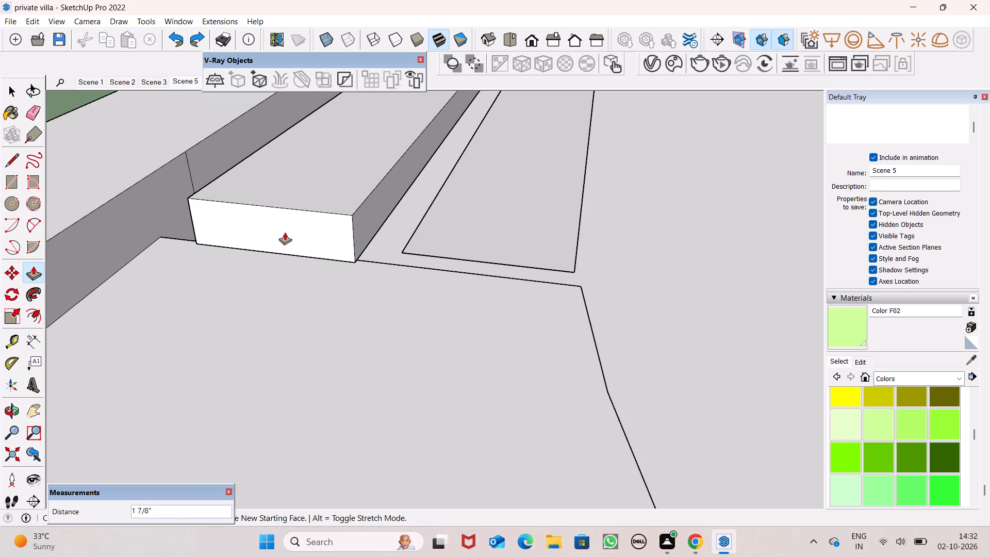
{"action": "left_click_drag", "start_coordinate": [285, 232], "coordinate": [283, 232]}
Extend the same strip's end face further, past the panel's edge and slightly over the curved corner panel.
{"action": "scroll", "coordinate": [301, 217], "scroll_direction": "up", "scroll_amount": 1}
{"action": "middle_click_drag", "start_coordinate": [302, 217], "coordinate": [654, 191]}
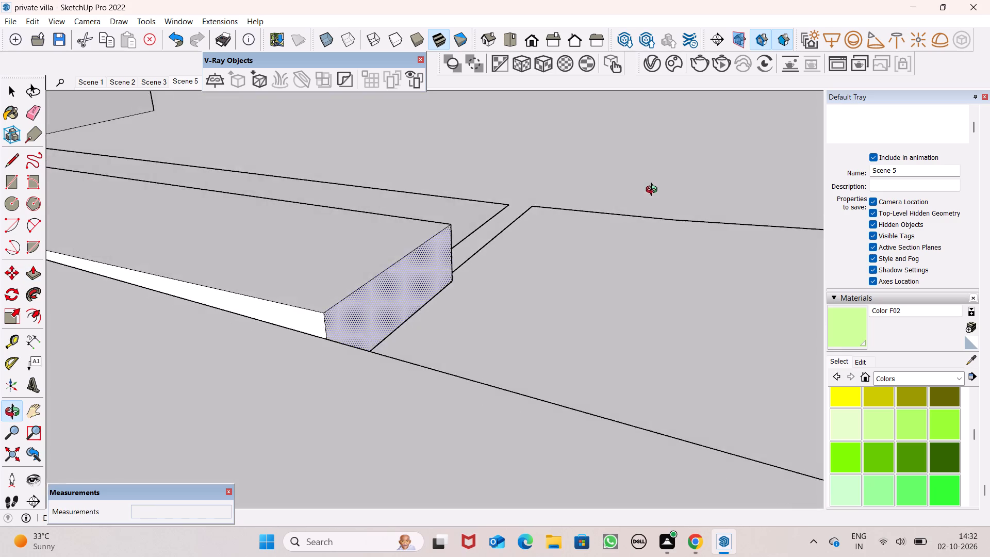
{"action": "middle_click_drag", "start_coordinate": [654, 191], "coordinate": [571, 249]}
{"action": "left_click_drag", "start_coordinate": [277, 376], "coordinate": [306, 406]}
{"action": "left_click_drag", "start_coordinate": [296, 398], "coordinate": [312, 417]}
{"action": "scroll", "coordinate": [302, 334], "scroll_direction": "down", "scroll_amount": 7}
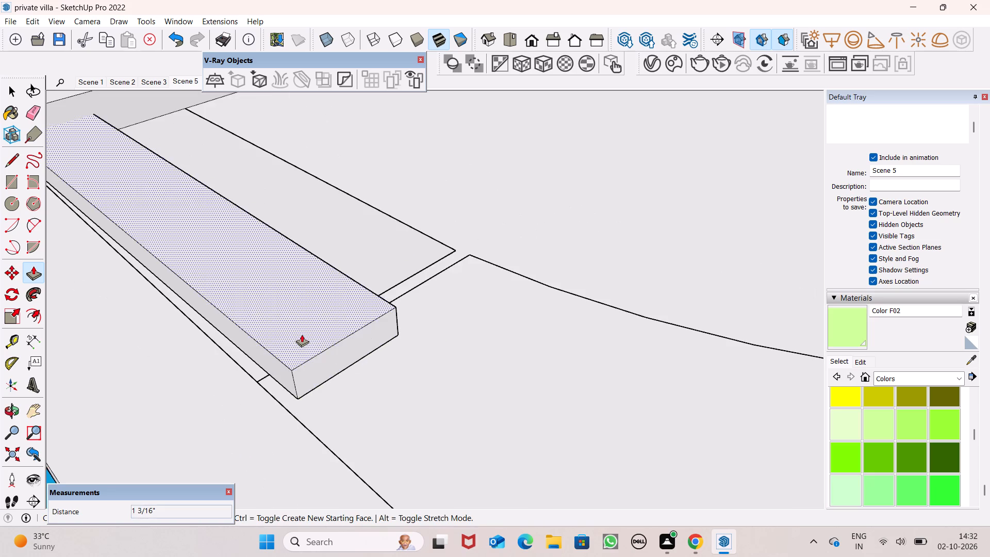
Push/Pull the copied narrow rectangle out 3", level with the first raised strip.
{"action": "middle_click_drag", "start_coordinate": [568, 364], "coordinate": [401, 443]}
{"action": "left_click_drag", "start_coordinate": [415, 232], "coordinate": [332, 230]}
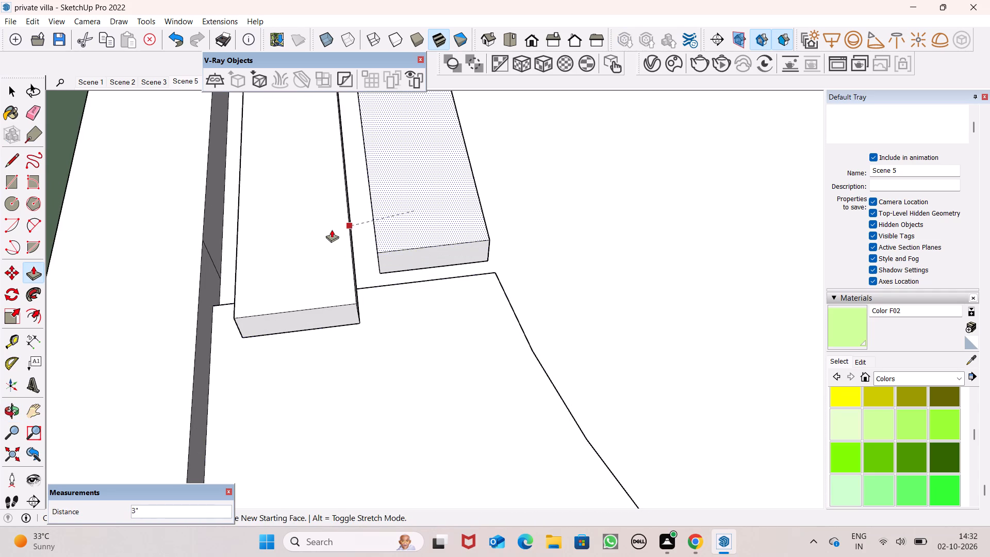
{"action": "left_click_drag", "start_coordinate": [332, 230], "coordinate": [326, 234]}
Push/Pull the second strip's end face about 4 3/4" over the edge of the curved corner panel.
{"action": "left_click_drag", "start_coordinate": [438, 253], "coordinate": [447, 287]}
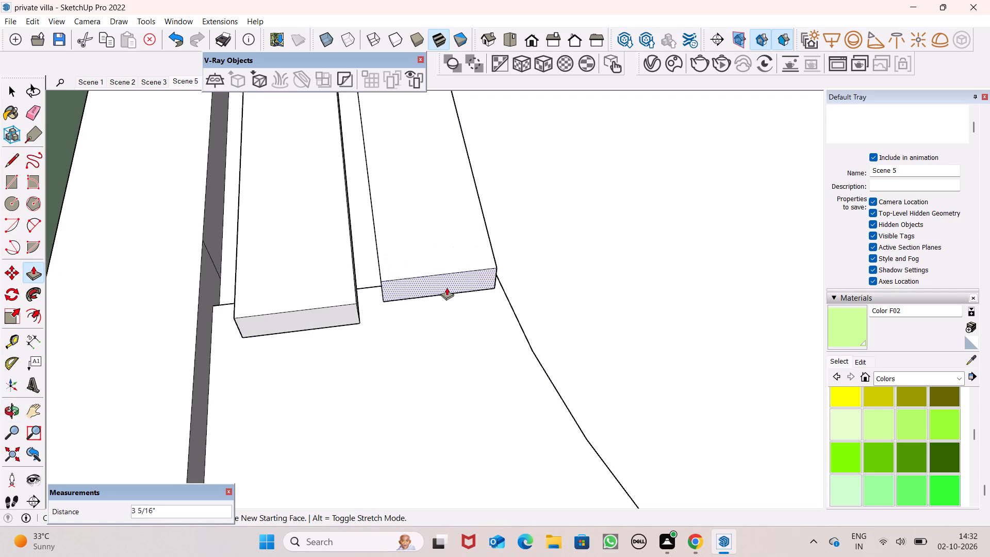
{"action": "left_click_drag", "start_coordinate": [447, 287], "coordinate": [444, 294]}
Examine the whole false ceiling, including the two raised strips beside the curved corner panel.
{"action": "scroll", "coordinate": [473, 305], "scroll_direction": "down", "scroll_amount": 11}
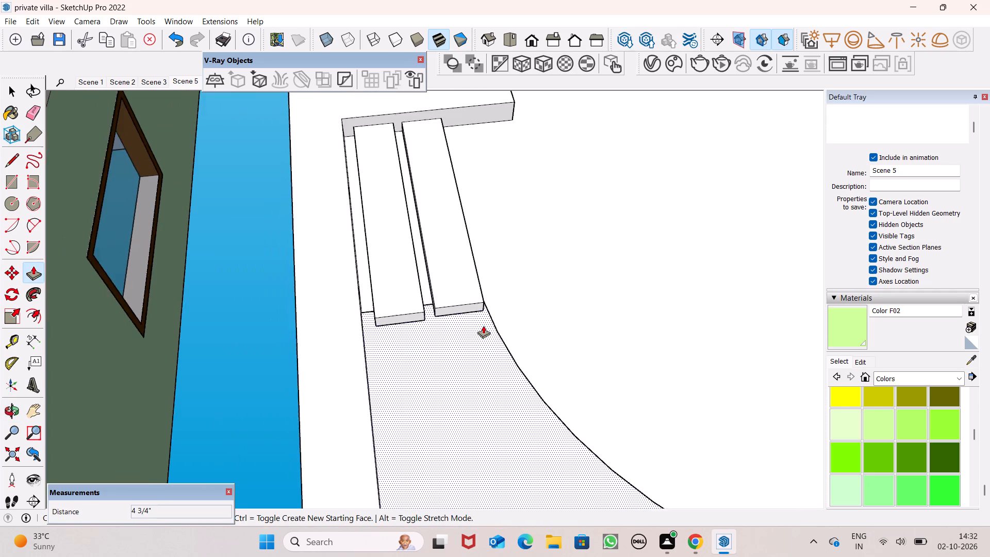
{"action": "scroll", "coordinate": [483, 325], "scroll_direction": "down", "scroll_amount": 7}
{"action": "middle_click_drag", "start_coordinate": [508, 329], "coordinate": [439, 412]}
{"action": "scroll", "coordinate": [508, 349], "scroll_direction": "up", "scroll_amount": 1}
{"action": "scroll", "coordinate": [422, 306], "scroll_direction": "down", "scroll_amount": 13}
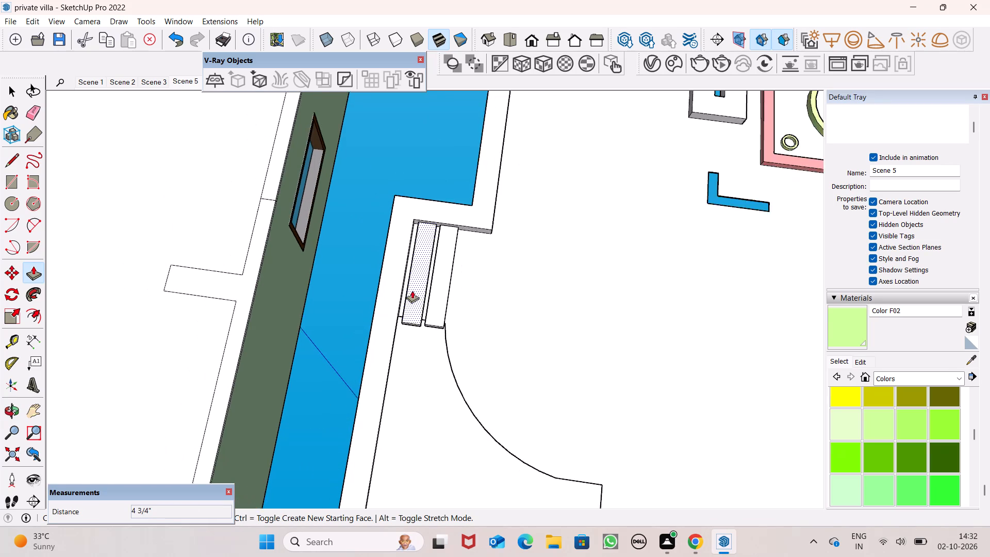
{"action": "scroll", "coordinate": [412, 290], "scroll_direction": "down", "scroll_amount": 18}
{"action": "scroll", "coordinate": [674, 289], "scroll_direction": "up", "scroll_amount": 4}
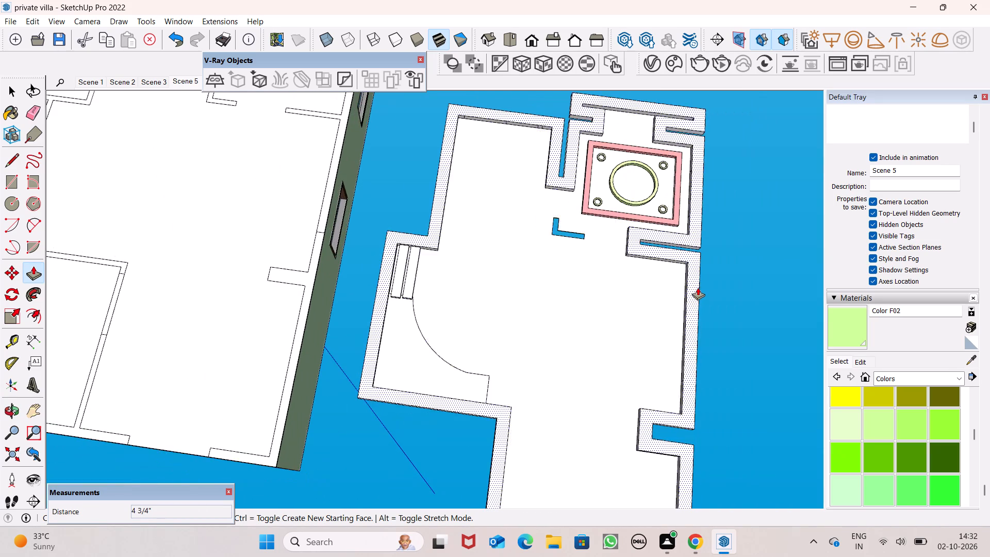
{"action": "scroll", "coordinate": [698, 287], "scroll_direction": "up", "scroll_amount": 1}
{"action": "key", "text": "space"}
{"action": "scroll", "coordinate": [477, 244], "scroll_direction": "down", "scroll_amount": 2}
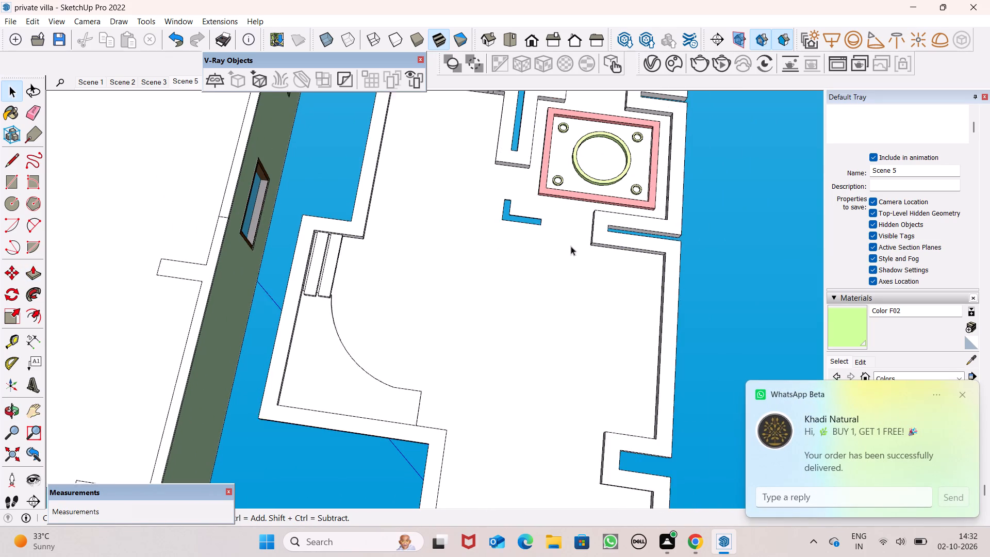
{"action": "left_click", "coordinate": [964, 390]}
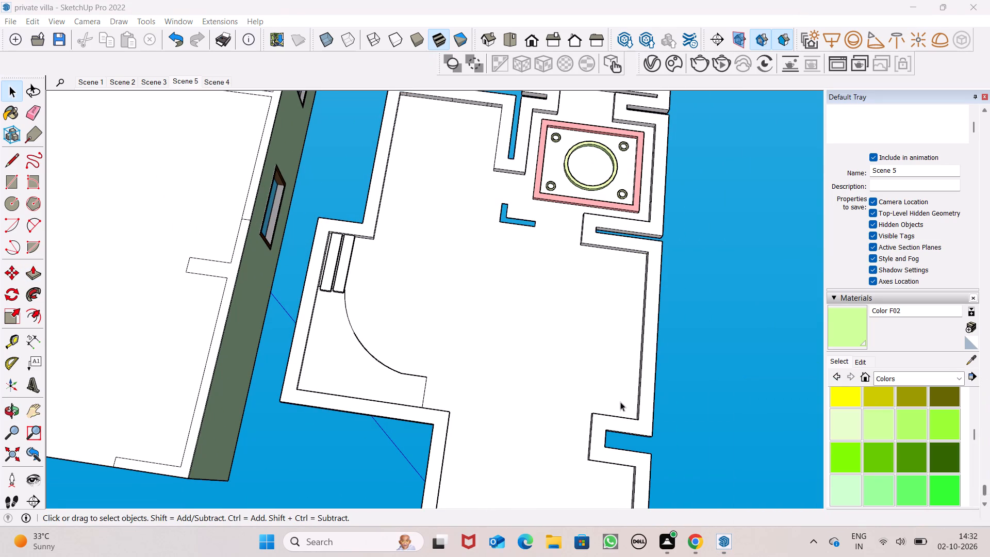
{"action": "scroll", "coordinate": [723, 354], "scroll_direction": "up", "scroll_amount": 2}
{"action": "scroll", "coordinate": [729, 234], "scroll_direction": "up", "scroll_amount": 1}
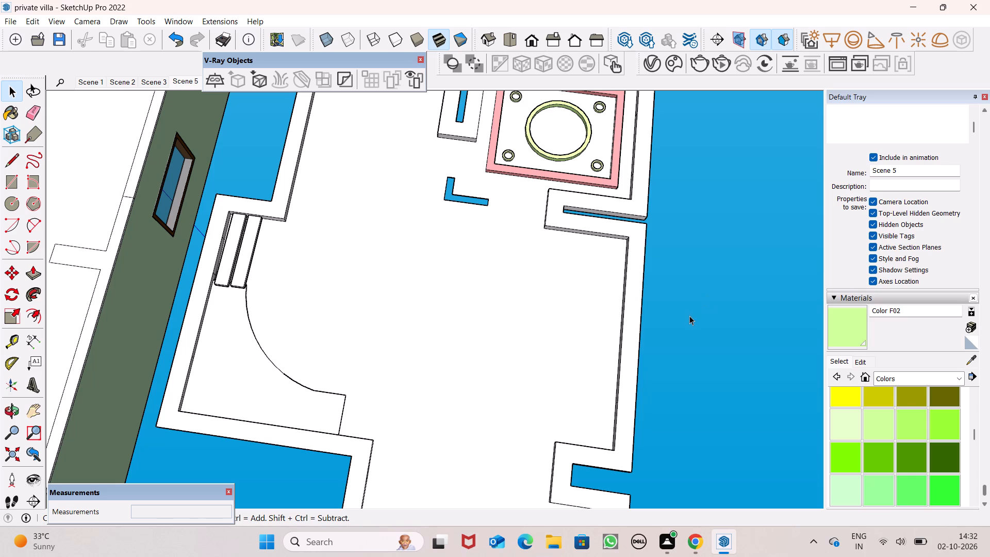
Examine the open area of the false ceiling opposite the curved corner panel, around the notch in the border.
{"action": "scroll", "coordinate": [604, 432], "scroll_direction": "up", "scroll_amount": 4}
{"action": "middle_click_drag", "start_coordinate": [603, 442], "coordinate": [555, 544]}
{"action": "scroll", "coordinate": [559, 229], "scroll_direction": "up", "scroll_amount": 1}
{"action": "scroll", "coordinate": [559, 229], "scroll_direction": "down", "scroll_amount": 3}
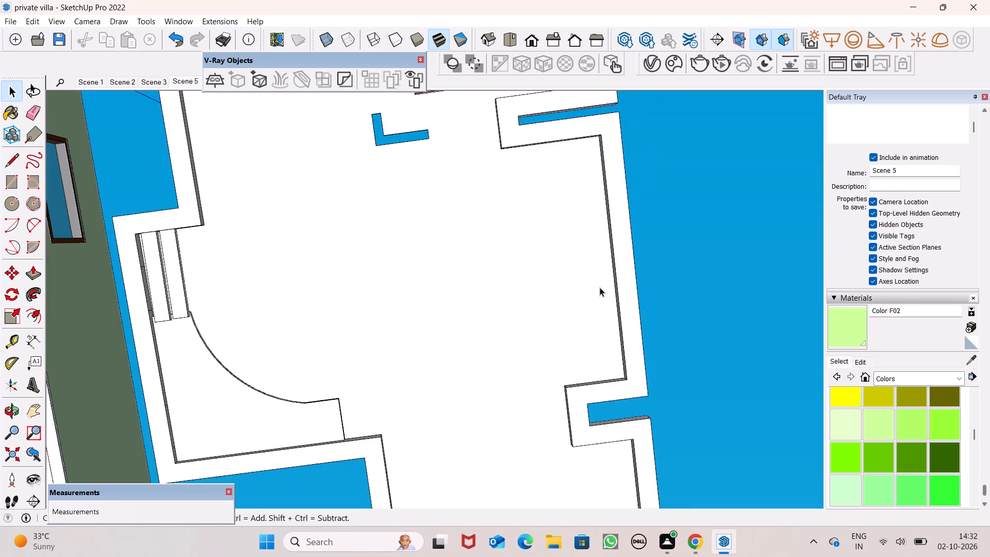
{"action": "middle_click_drag", "start_coordinate": [599, 299], "coordinate": [614, 489]}
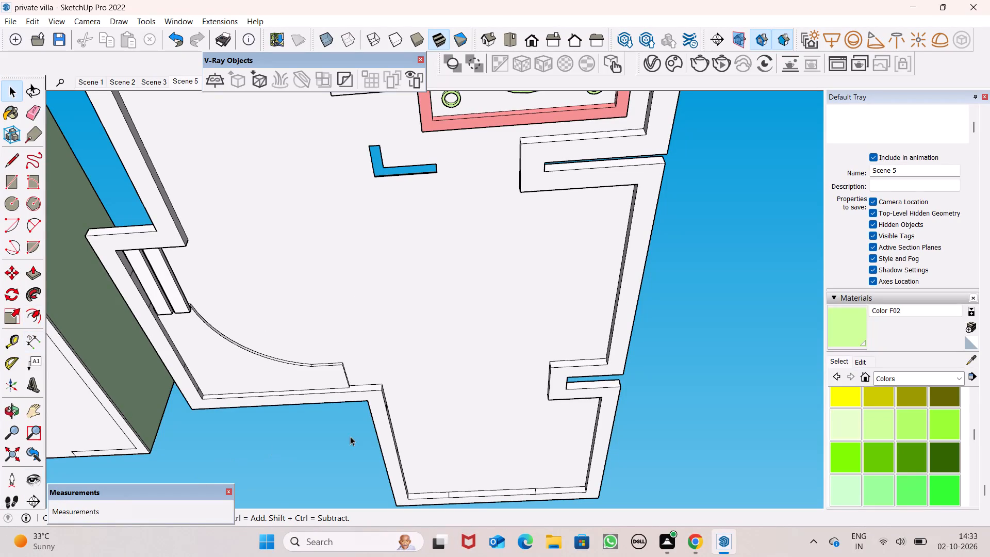
{"action": "scroll", "coordinate": [520, 419], "scroll_direction": "up", "scroll_amount": 3}
{"action": "scroll", "coordinate": [636, 318], "scroll_direction": "up", "scroll_amount": 1}
{"action": "scroll", "coordinate": [705, 402], "scroll_direction": "up", "scroll_amount": 1}
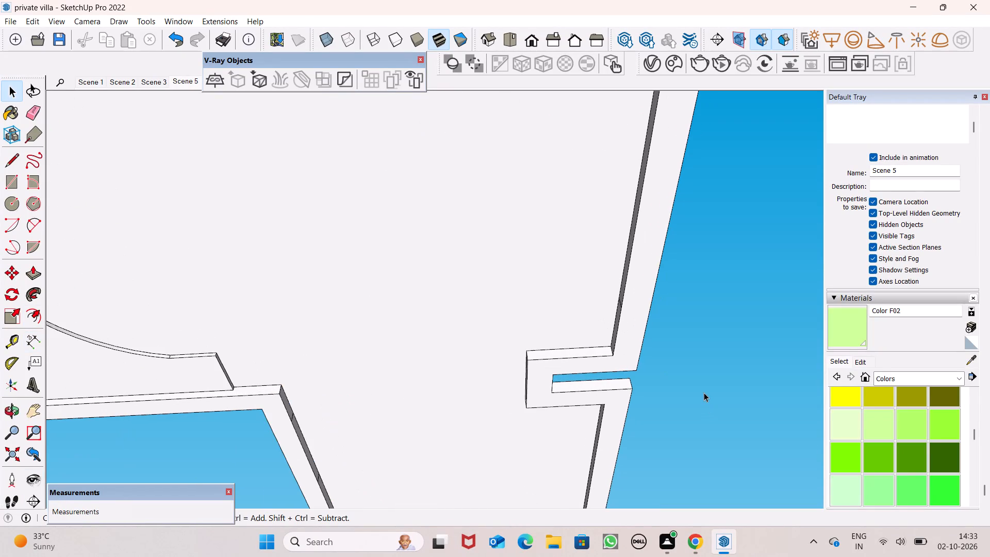
{"action": "scroll", "coordinate": [704, 392], "scroll_direction": "up", "scroll_amount": 2}
{"action": "middle_click_drag", "start_coordinate": [563, 338], "coordinate": [810, 141]}
{"action": "scroll", "coordinate": [553, 290], "scroll_direction": "up", "scroll_amount": 1}
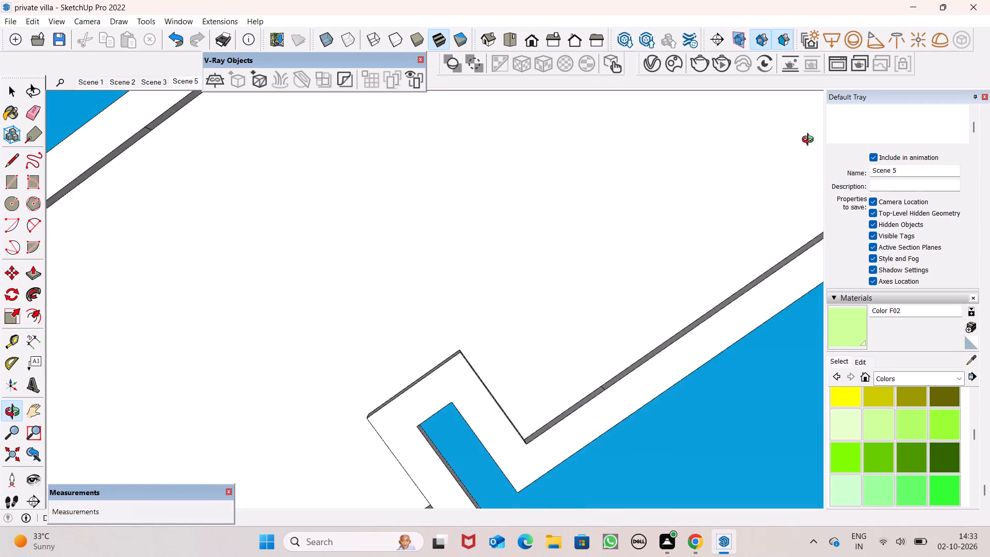
{"action": "middle_click_drag", "start_coordinate": [810, 141], "coordinate": [553, 341]}
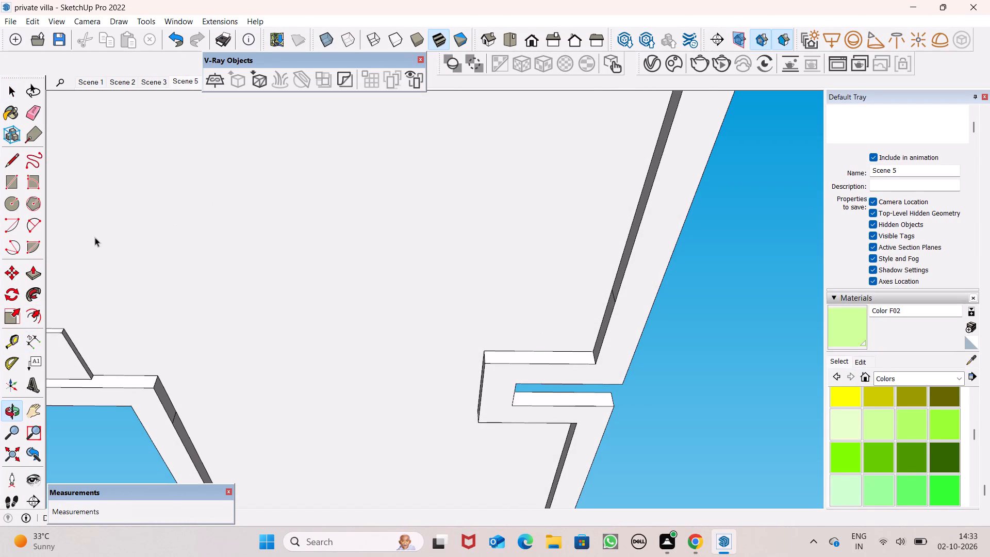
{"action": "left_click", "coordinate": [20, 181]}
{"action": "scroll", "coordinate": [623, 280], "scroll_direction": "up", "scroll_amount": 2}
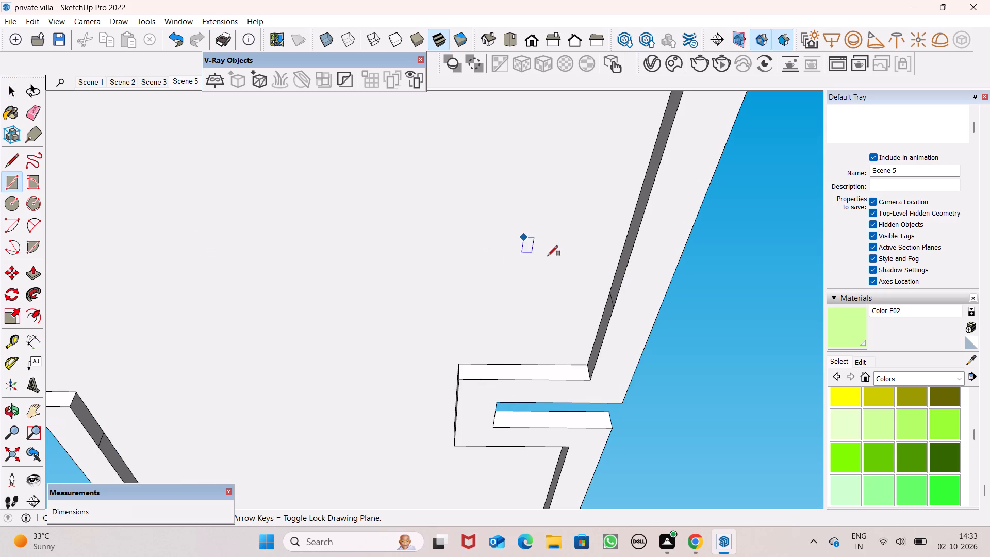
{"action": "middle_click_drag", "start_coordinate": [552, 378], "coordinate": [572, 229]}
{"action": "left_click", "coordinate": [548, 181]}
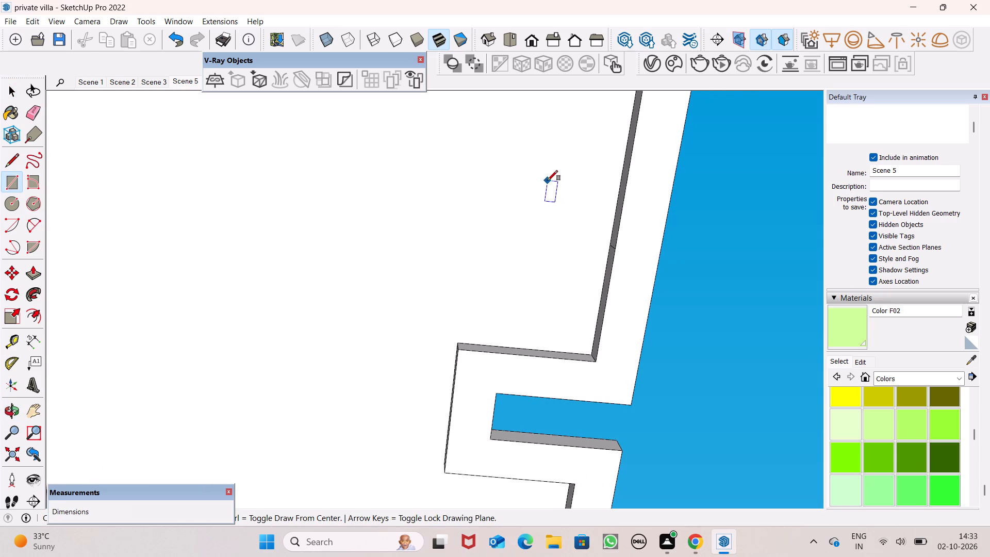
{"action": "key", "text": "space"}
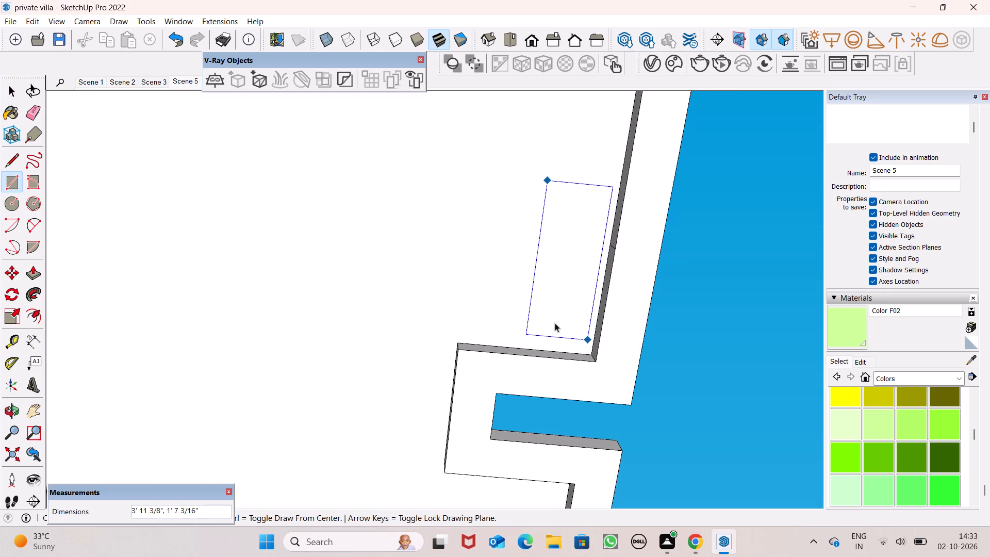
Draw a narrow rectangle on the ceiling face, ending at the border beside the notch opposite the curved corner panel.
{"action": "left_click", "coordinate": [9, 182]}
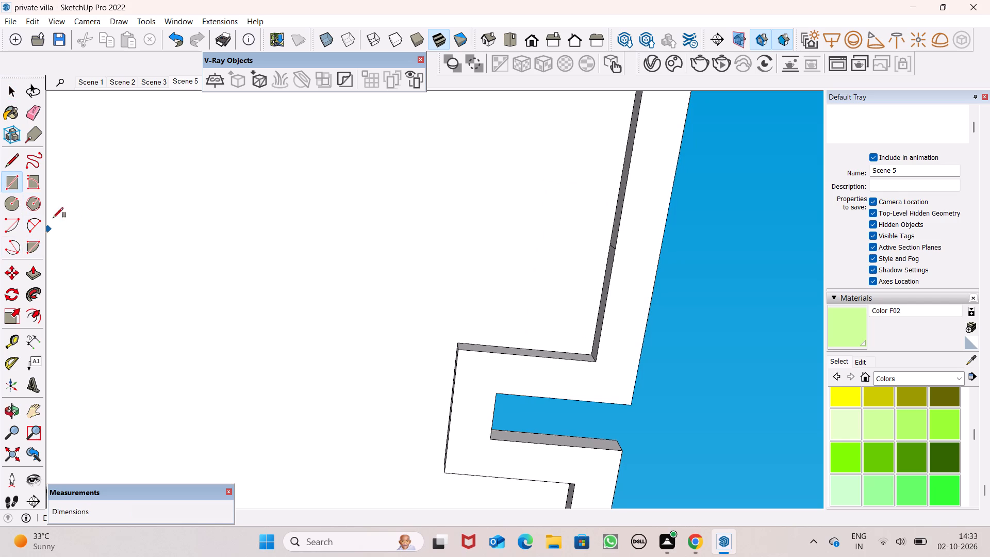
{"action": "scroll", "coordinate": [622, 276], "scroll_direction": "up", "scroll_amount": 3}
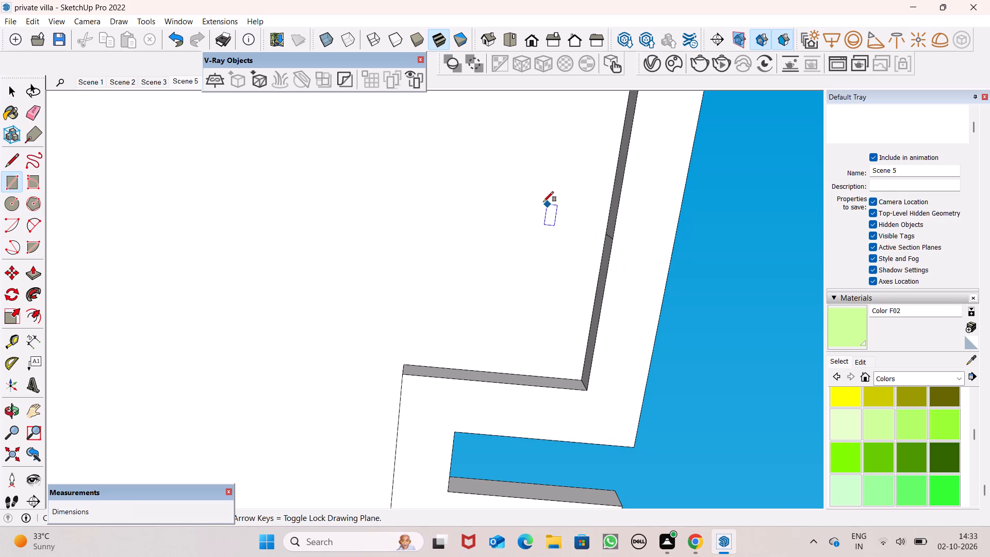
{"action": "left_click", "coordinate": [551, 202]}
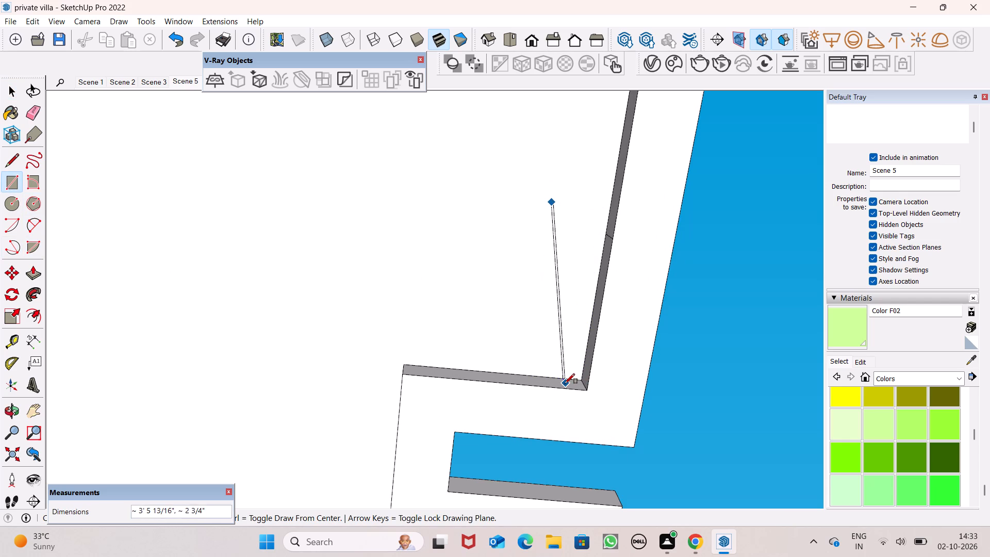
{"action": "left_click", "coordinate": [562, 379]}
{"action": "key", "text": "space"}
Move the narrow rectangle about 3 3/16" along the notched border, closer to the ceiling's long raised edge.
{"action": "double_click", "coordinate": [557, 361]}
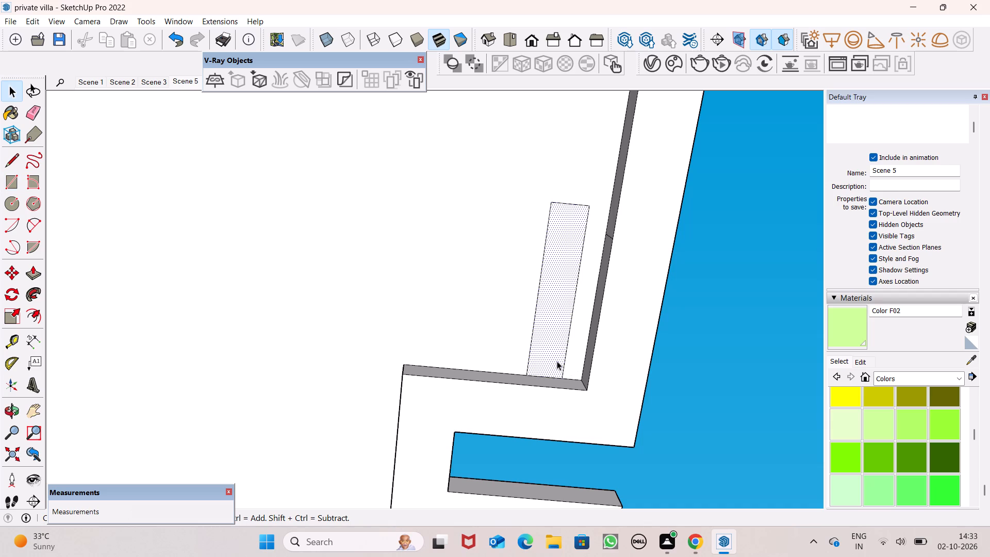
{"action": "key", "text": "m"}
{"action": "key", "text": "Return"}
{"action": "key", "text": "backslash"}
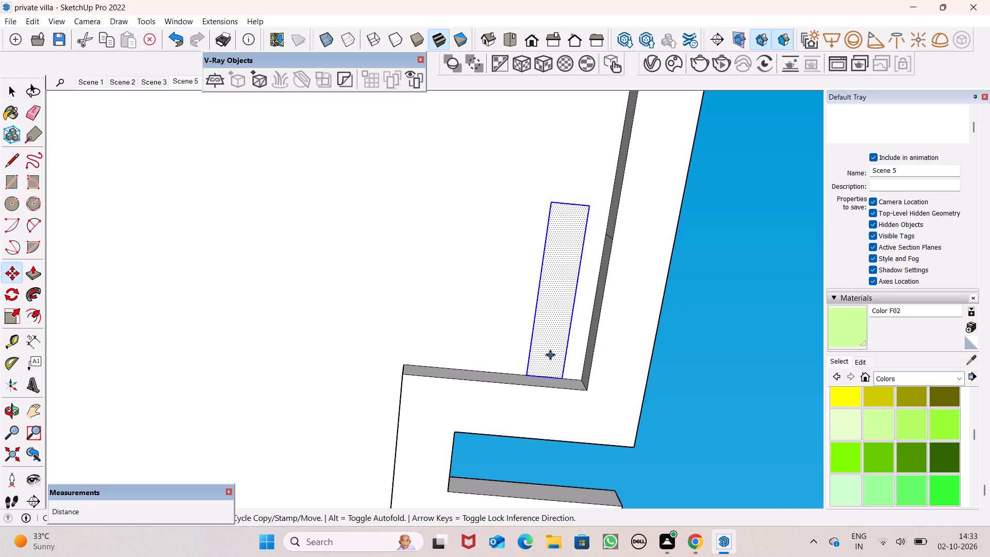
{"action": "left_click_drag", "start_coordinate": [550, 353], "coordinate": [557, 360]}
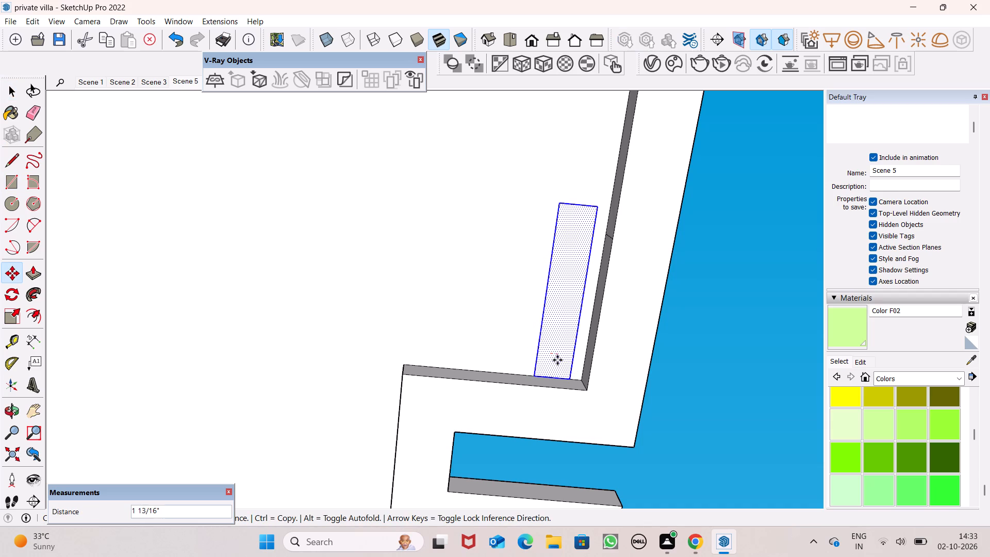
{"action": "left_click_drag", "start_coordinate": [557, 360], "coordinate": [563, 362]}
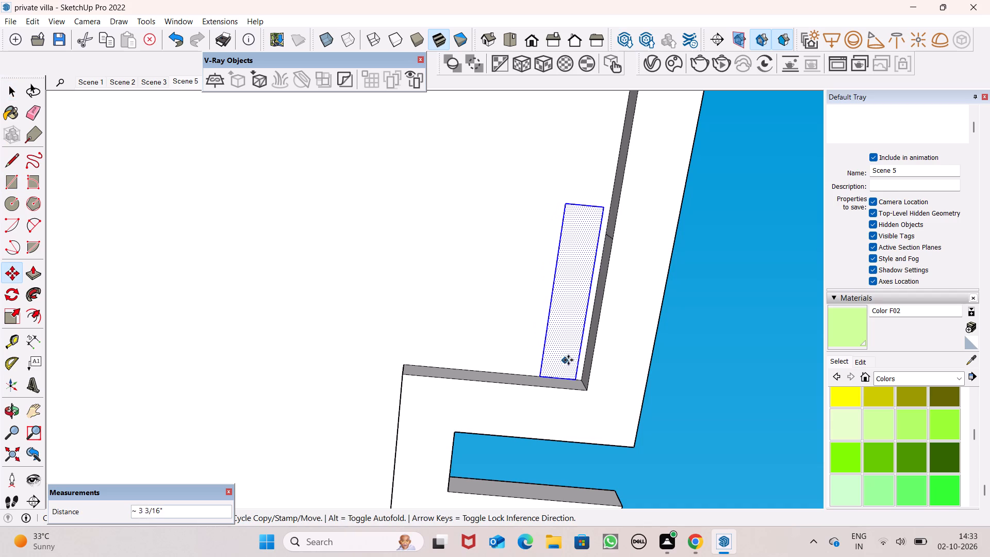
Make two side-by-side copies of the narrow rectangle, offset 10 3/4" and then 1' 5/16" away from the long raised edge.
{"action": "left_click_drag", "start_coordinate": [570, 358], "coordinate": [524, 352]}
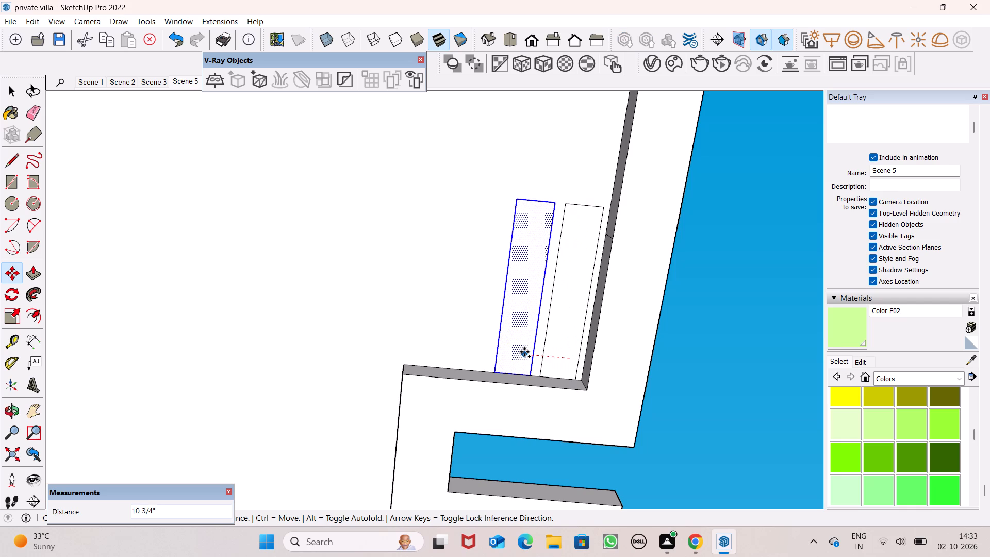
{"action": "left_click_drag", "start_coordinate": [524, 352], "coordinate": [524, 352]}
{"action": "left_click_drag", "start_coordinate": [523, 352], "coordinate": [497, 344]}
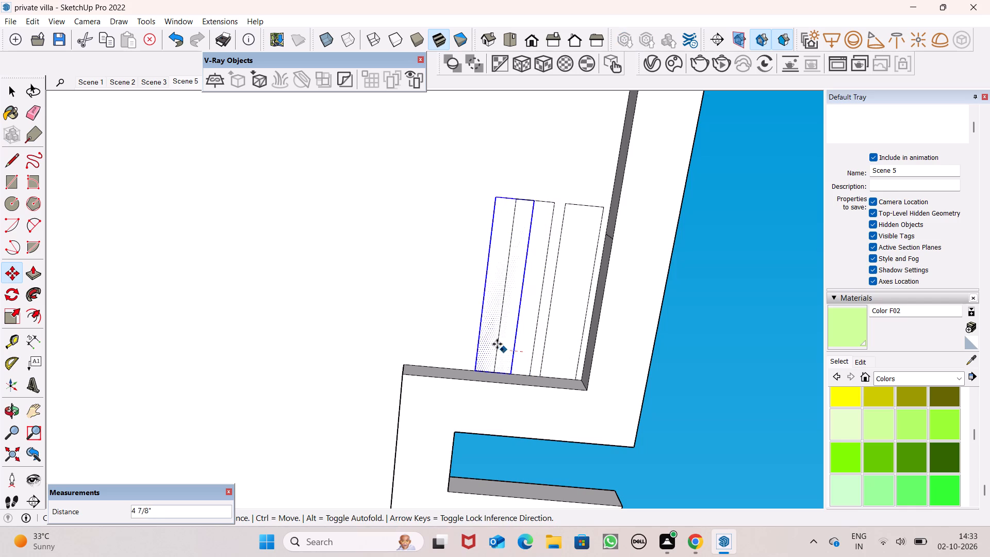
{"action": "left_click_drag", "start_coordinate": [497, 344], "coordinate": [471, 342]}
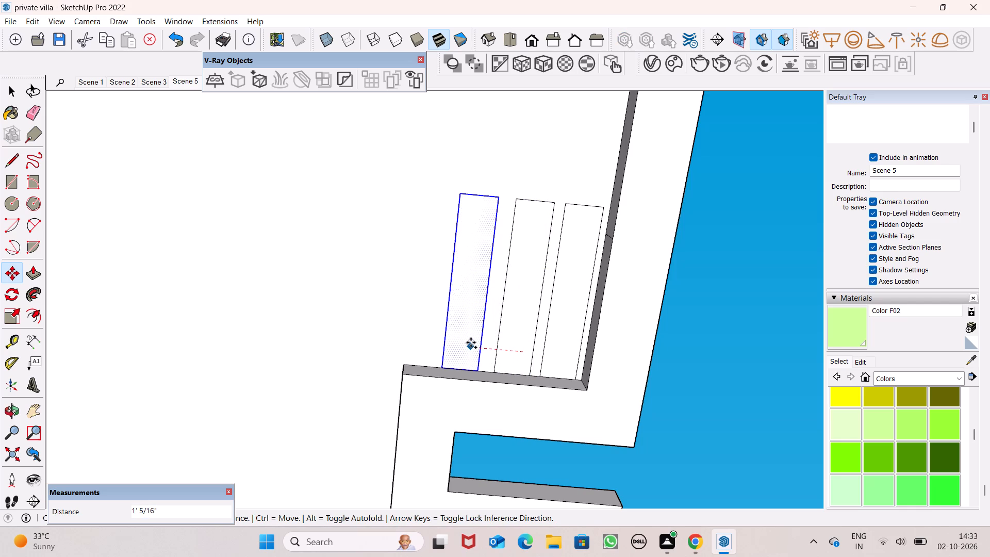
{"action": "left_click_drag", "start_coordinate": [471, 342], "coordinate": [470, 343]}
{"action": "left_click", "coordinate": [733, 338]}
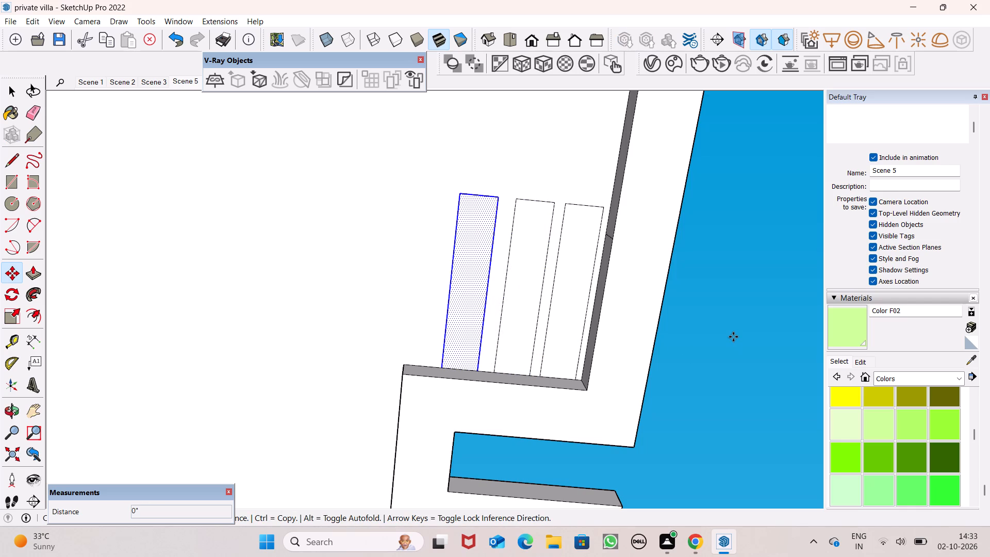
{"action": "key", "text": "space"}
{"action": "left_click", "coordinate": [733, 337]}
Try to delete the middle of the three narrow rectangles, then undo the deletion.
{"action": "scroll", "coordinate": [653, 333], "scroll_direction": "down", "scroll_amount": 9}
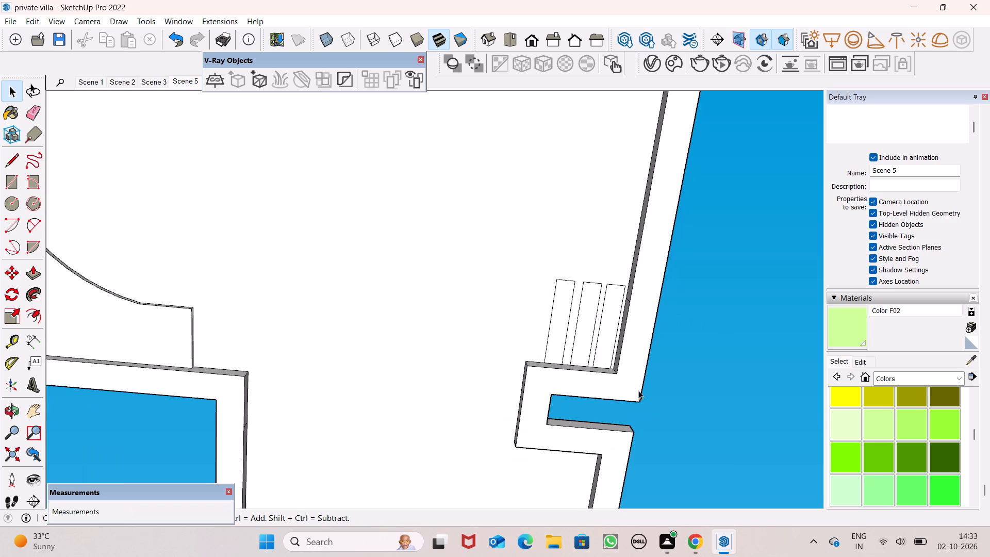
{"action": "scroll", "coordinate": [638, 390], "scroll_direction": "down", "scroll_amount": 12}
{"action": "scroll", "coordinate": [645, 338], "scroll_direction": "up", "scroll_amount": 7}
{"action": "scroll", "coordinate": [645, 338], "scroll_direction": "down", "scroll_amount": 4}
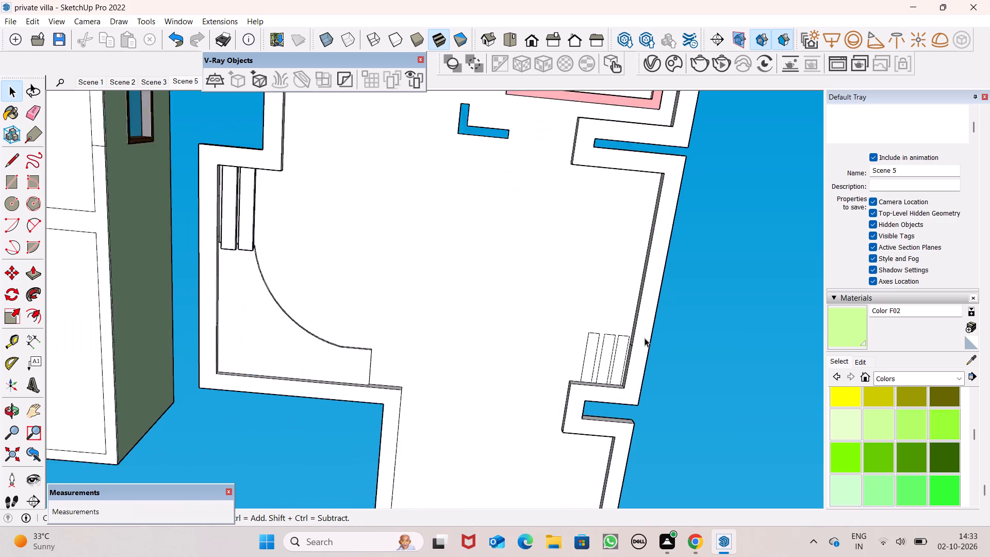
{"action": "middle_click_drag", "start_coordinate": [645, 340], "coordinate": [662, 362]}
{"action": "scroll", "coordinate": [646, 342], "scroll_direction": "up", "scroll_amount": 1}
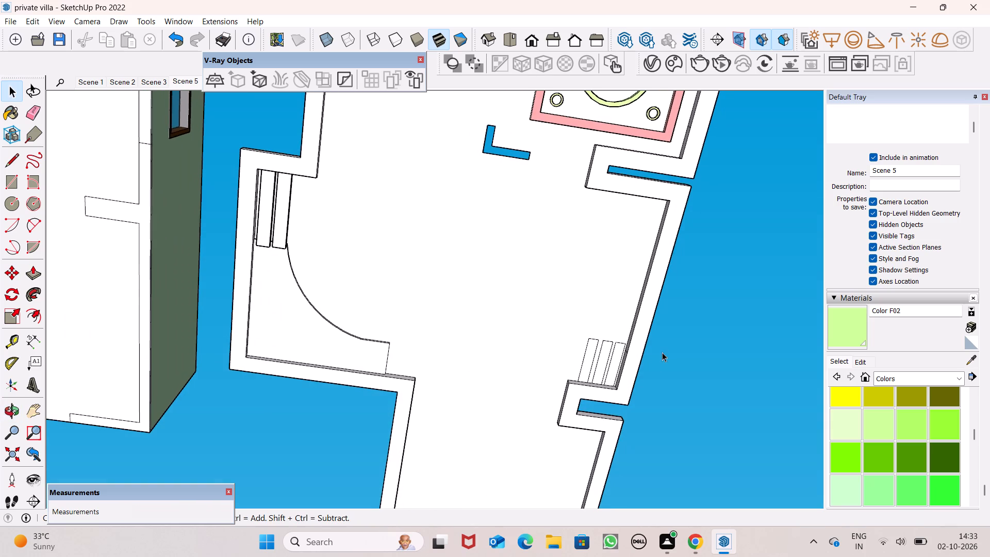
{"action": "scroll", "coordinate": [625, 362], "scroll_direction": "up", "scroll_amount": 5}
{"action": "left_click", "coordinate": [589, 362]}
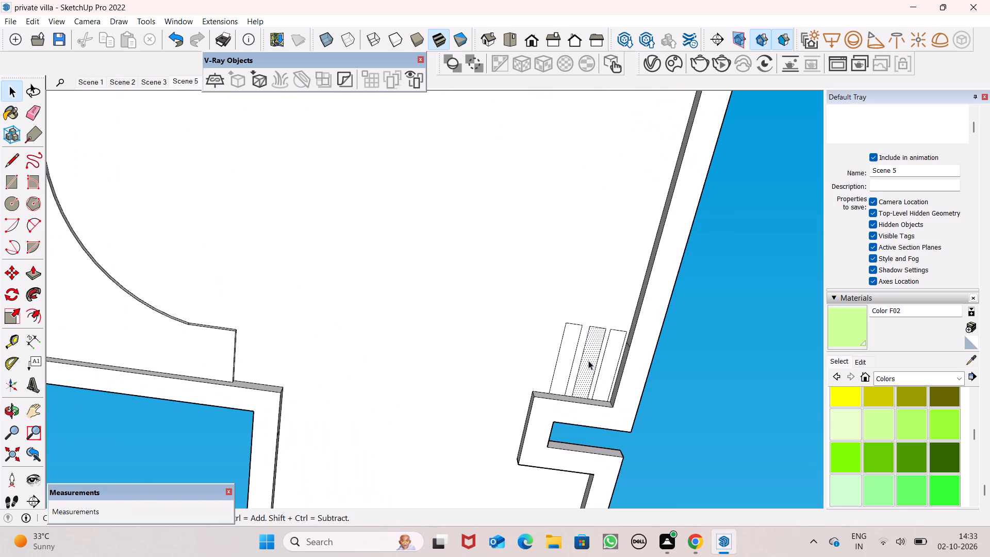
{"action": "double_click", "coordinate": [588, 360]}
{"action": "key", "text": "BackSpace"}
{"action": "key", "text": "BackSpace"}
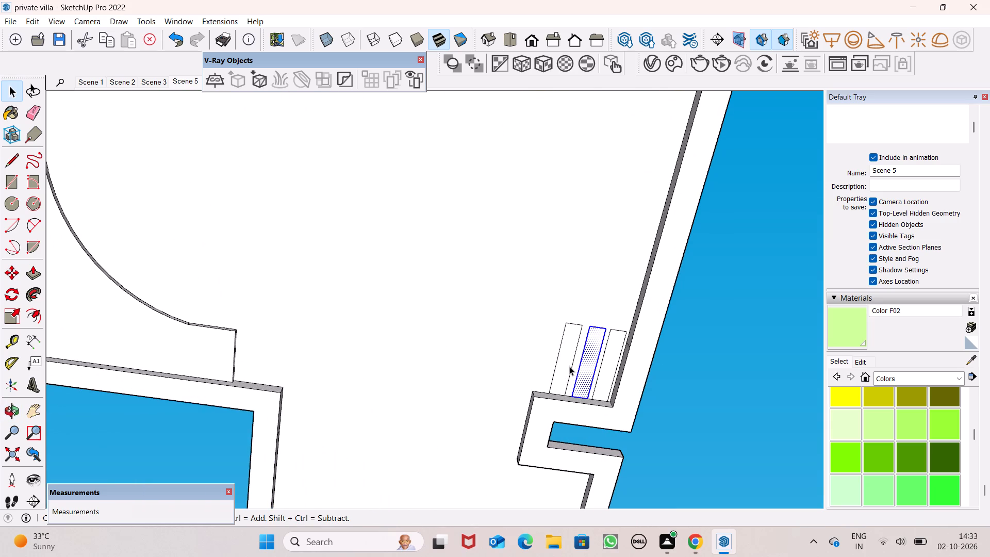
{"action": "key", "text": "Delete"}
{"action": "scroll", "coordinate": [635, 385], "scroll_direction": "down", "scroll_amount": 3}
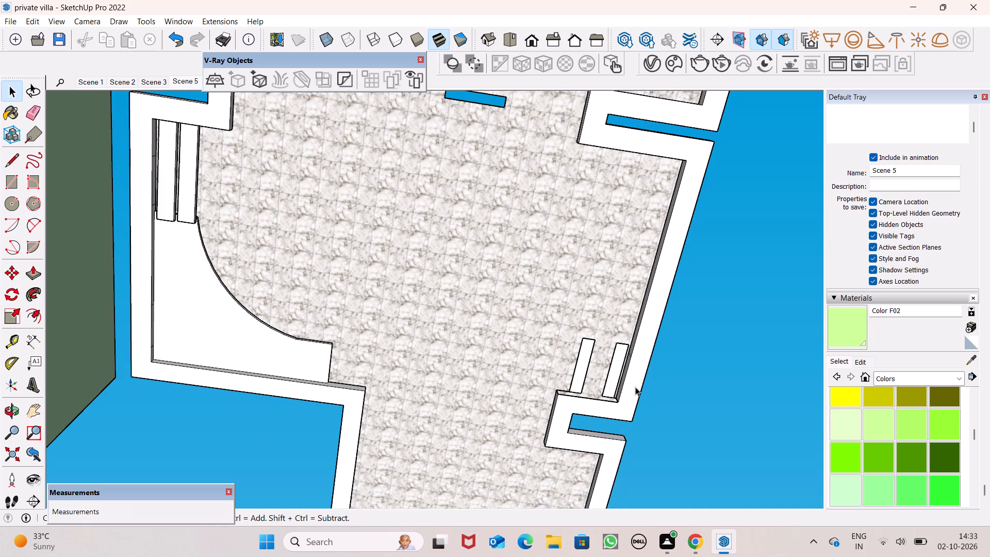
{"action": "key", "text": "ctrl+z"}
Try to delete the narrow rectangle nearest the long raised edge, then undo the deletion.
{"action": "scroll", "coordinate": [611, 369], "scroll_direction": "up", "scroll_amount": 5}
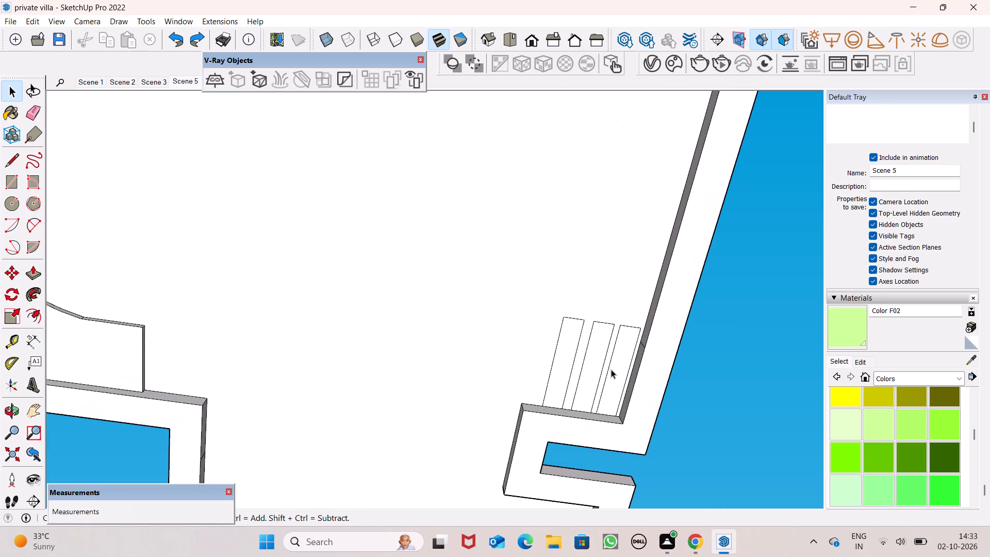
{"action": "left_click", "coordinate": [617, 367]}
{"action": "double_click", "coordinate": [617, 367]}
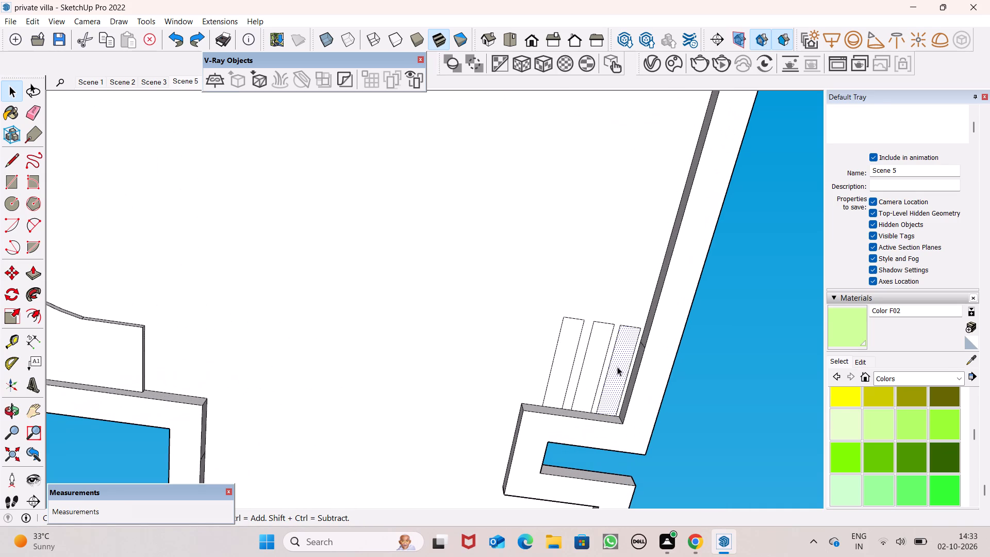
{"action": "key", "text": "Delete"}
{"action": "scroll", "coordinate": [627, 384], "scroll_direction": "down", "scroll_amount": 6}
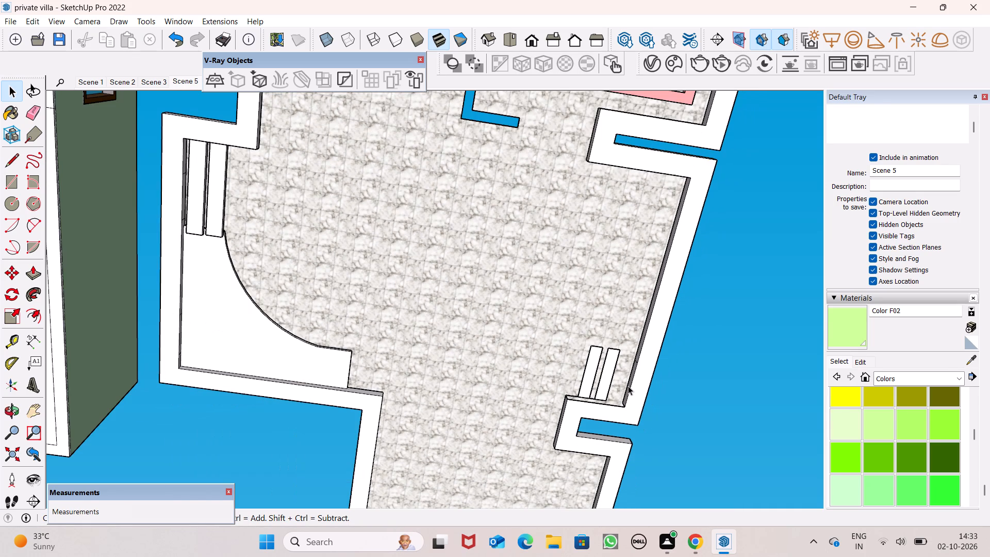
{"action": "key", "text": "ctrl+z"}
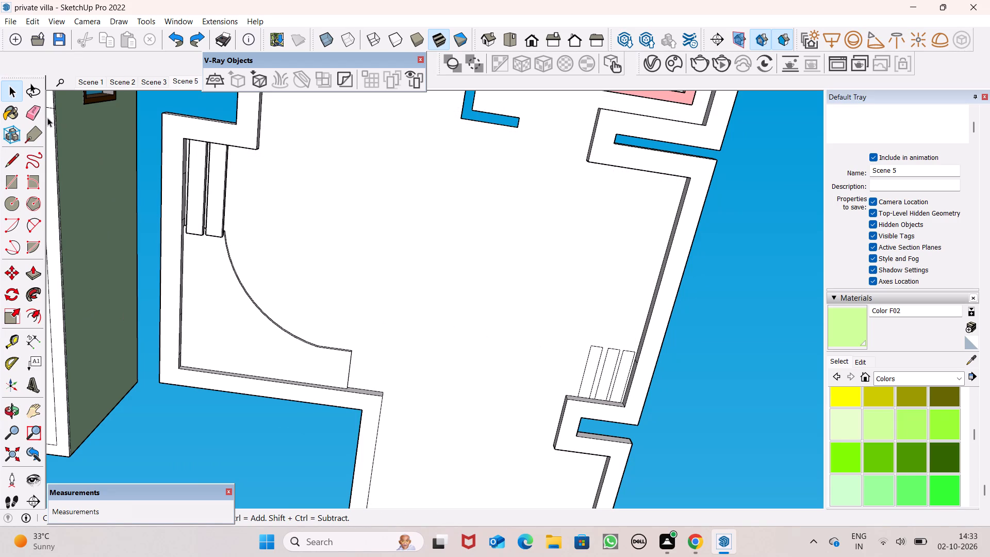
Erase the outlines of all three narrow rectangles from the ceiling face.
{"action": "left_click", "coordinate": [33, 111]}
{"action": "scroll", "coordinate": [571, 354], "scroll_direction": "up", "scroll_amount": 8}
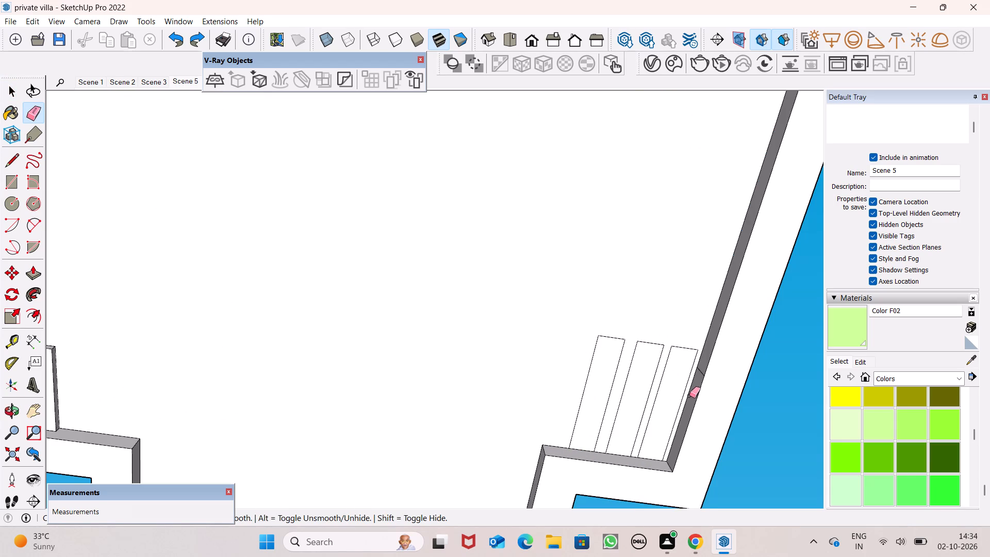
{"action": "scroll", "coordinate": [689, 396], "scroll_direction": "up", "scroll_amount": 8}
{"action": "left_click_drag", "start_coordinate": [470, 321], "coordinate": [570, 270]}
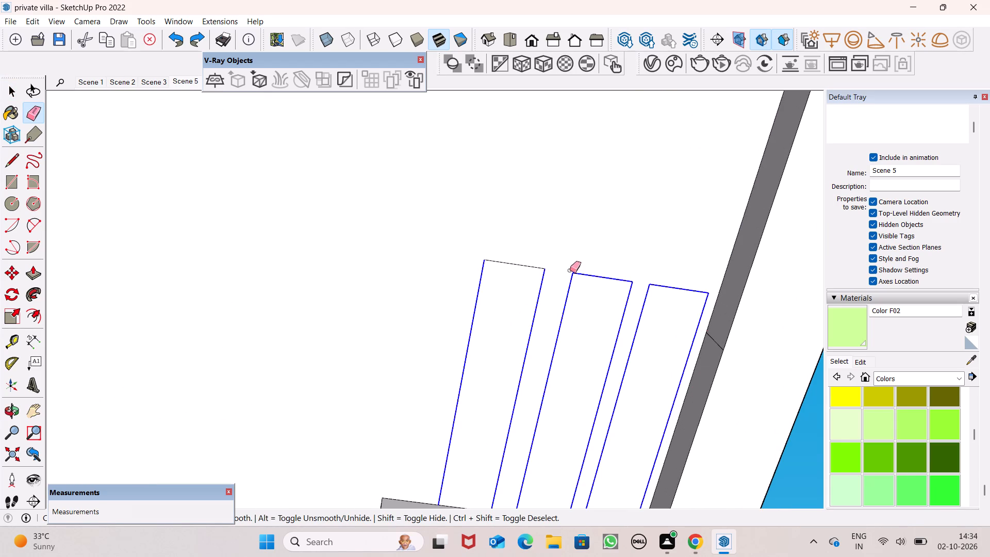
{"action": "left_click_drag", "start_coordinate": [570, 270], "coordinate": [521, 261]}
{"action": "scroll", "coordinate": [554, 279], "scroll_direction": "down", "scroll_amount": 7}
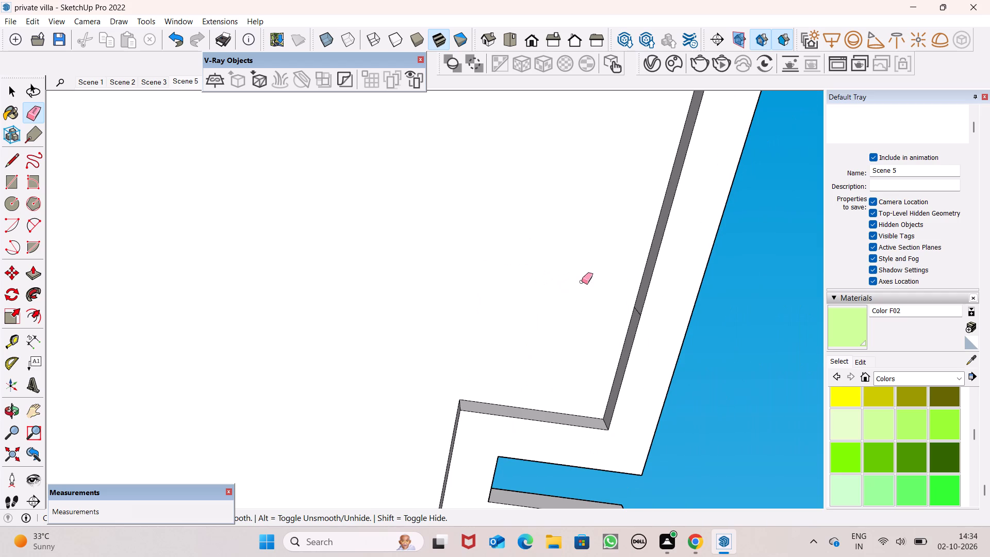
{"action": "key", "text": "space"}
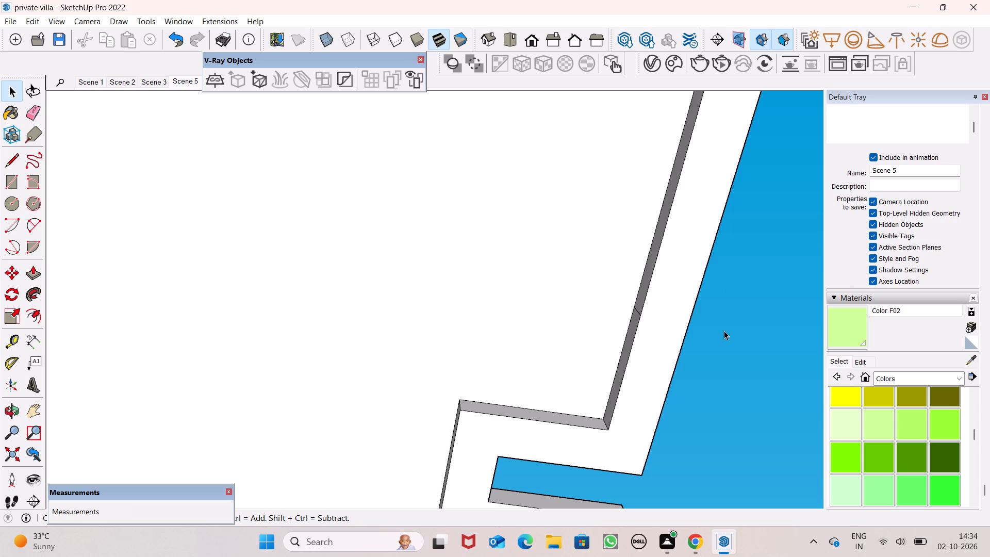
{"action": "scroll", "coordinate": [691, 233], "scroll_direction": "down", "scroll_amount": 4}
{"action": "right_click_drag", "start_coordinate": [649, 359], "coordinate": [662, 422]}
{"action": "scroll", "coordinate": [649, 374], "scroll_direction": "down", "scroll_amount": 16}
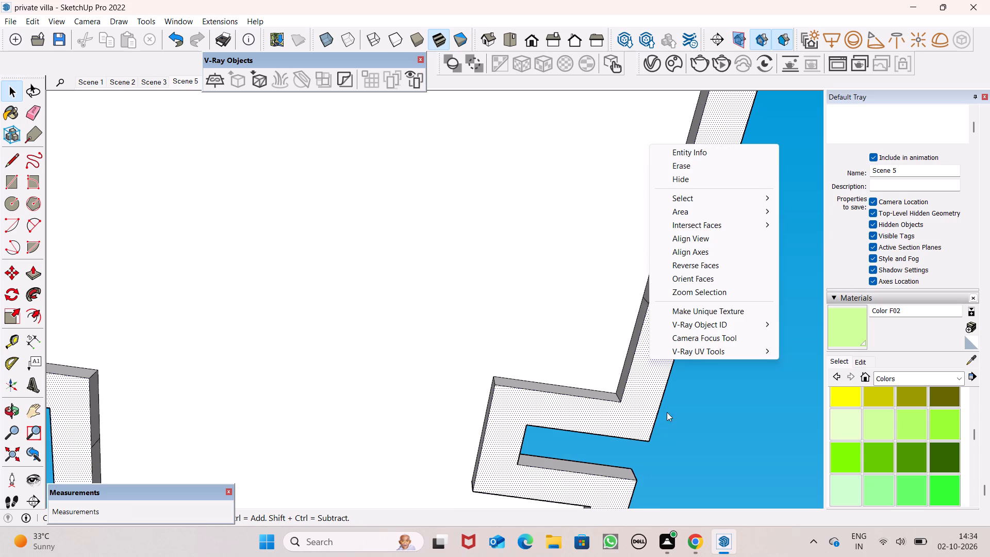
Examine the false ceiling from several angles, focusing on the raised strips beside the curved corner panel.
{"action": "scroll", "coordinate": [587, 253], "scroll_direction": "down", "scroll_amount": 7}
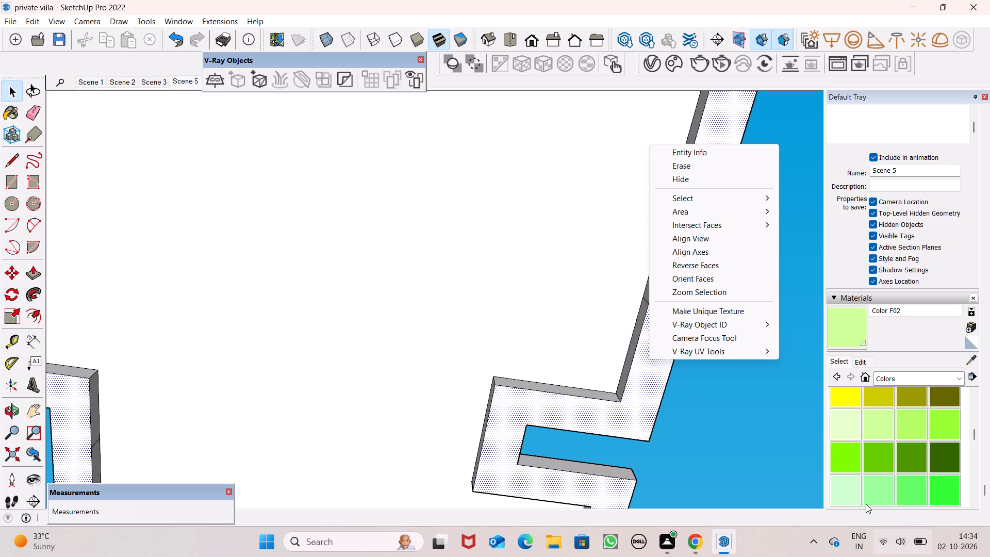
{"action": "left_click", "coordinate": [767, 432]}
{"action": "scroll", "coordinate": [567, 377], "scroll_direction": "down", "scroll_amount": 5}
{"action": "scroll", "coordinate": [613, 433], "scroll_direction": "down", "scroll_amount": 7}
{"action": "scroll", "coordinate": [686, 432], "scroll_direction": "down", "scroll_amount": 5}
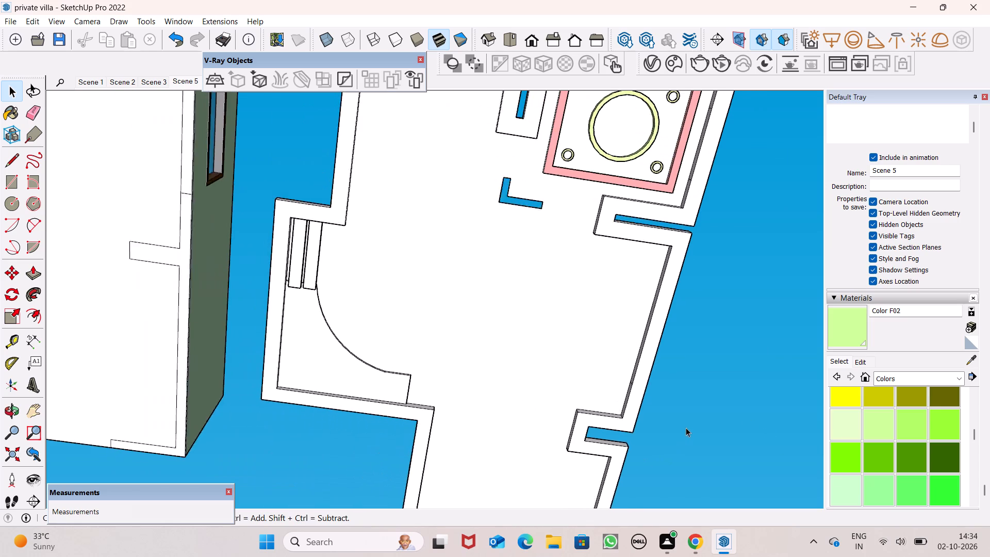
{"action": "middle_click_drag", "start_coordinate": [685, 420], "coordinate": [798, 356]}
{"action": "scroll", "coordinate": [682, 419], "scroll_direction": "up", "scroll_amount": 1}
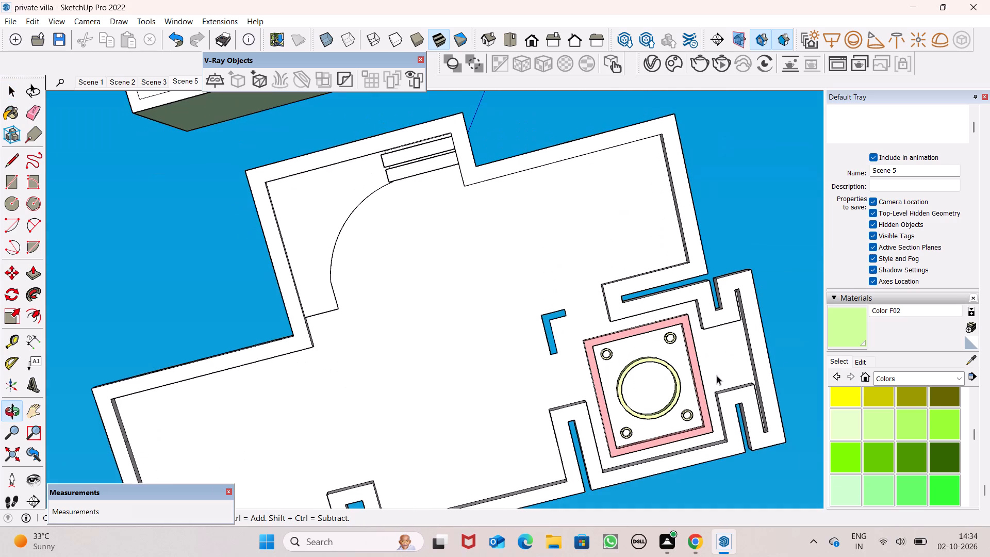
{"action": "scroll", "coordinate": [597, 408], "scroll_direction": "up", "scroll_amount": 1}
{"action": "scroll", "coordinate": [257, 415], "scroll_direction": "up", "scroll_amount": 1}
{"action": "middle_click_drag", "start_coordinate": [262, 420], "coordinate": [471, 0]}
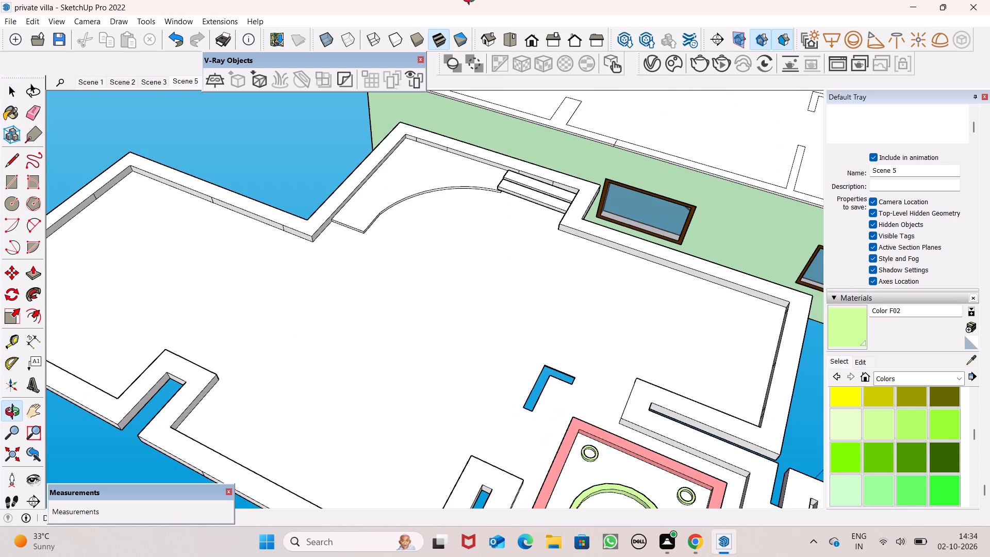
{"action": "middle_click_drag", "start_coordinate": [471, 0], "coordinate": [471, 2]}
{"action": "scroll", "coordinate": [451, 202], "scroll_direction": "up", "scroll_amount": 3}
{"action": "scroll", "coordinate": [324, 334], "scroll_direction": "down", "scroll_amount": 5}
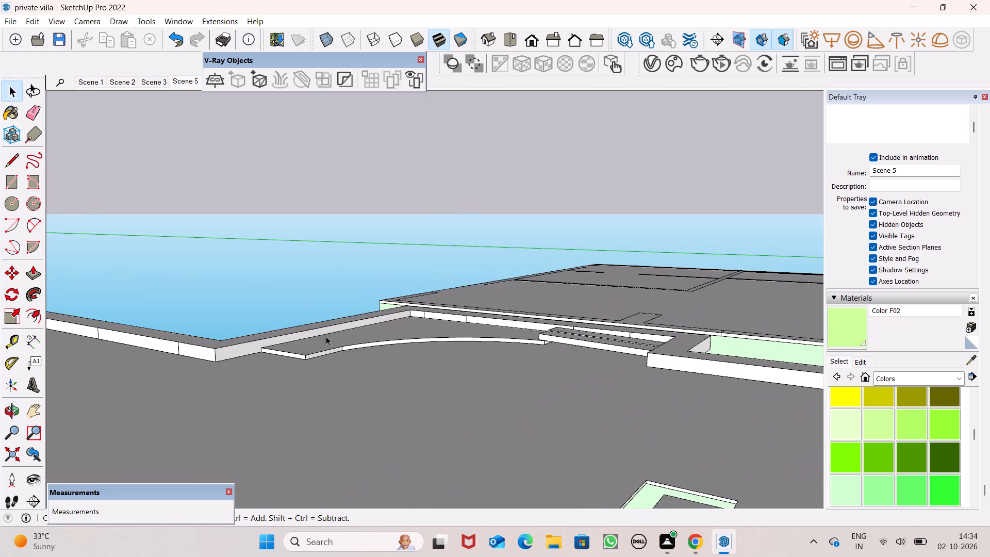
{"action": "scroll", "coordinate": [545, 346], "scroll_direction": "up", "scroll_amount": 6}
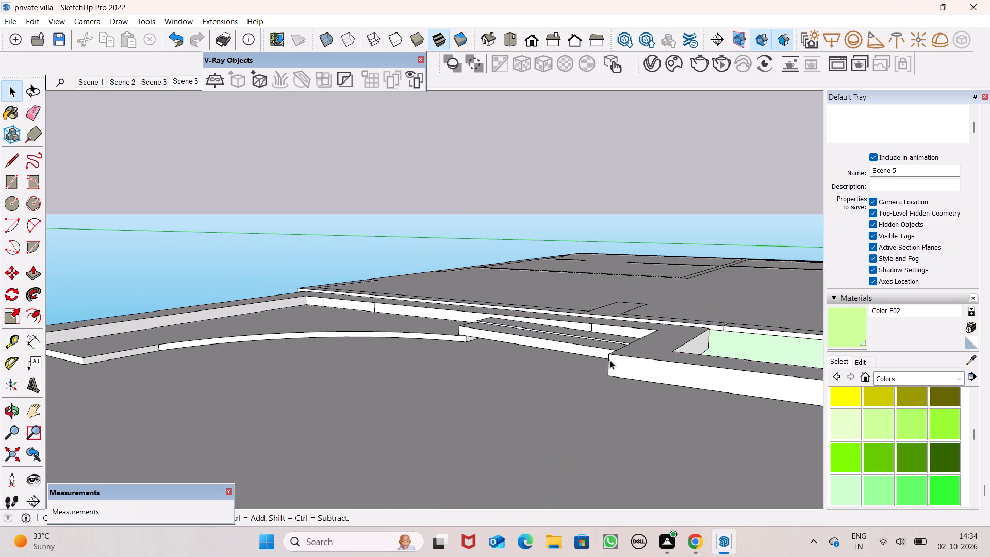
{"action": "scroll", "coordinate": [611, 361], "scroll_direction": "up", "scroll_amount": 1}
{"action": "middle_click_drag", "start_coordinate": [613, 367], "coordinate": [705, 364]}
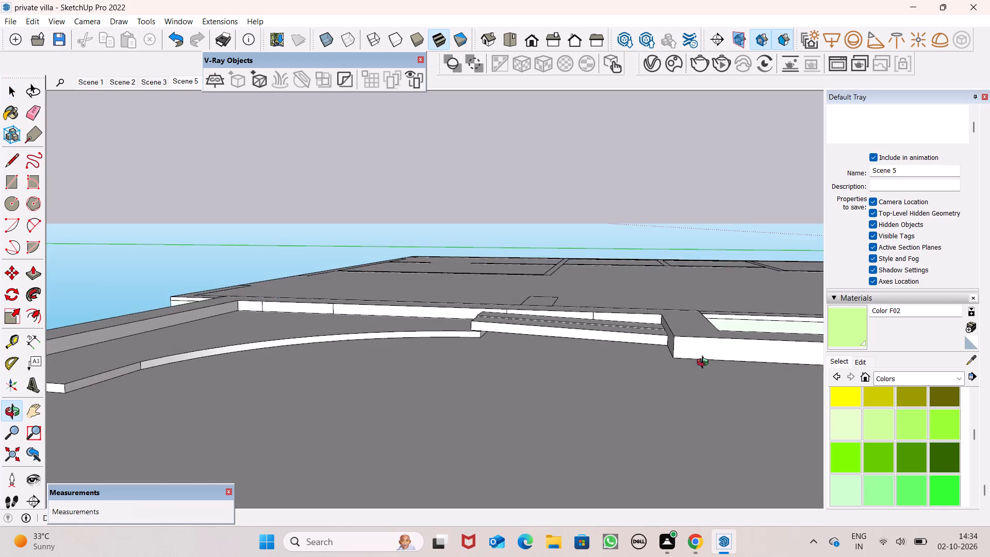
{"action": "middle_click_drag", "start_coordinate": [705, 364], "coordinate": [712, 381]}
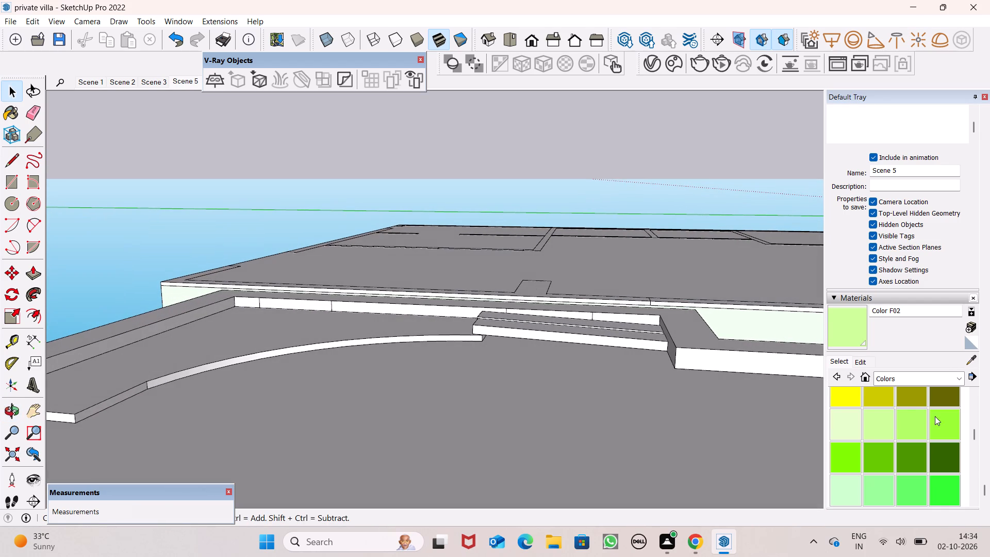
Browse the Window Coverings, Wood and Colors material collections for a finish for the two raised strips.
{"action": "left_click", "coordinate": [930, 378]}
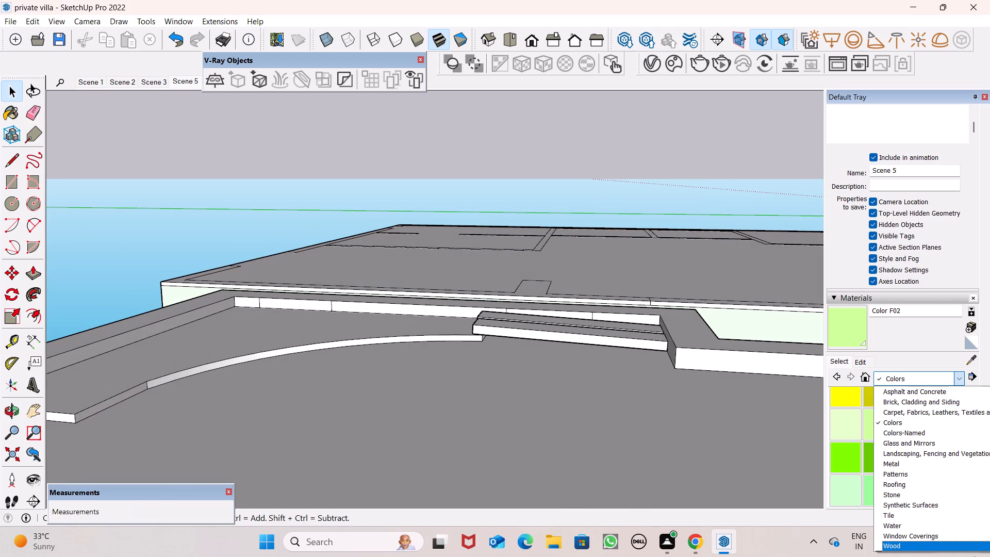
{"action": "left_click", "coordinate": [974, 556]}
{"action": "scroll", "coordinate": [933, 476], "scroll_direction": "down", "scroll_amount": 1}
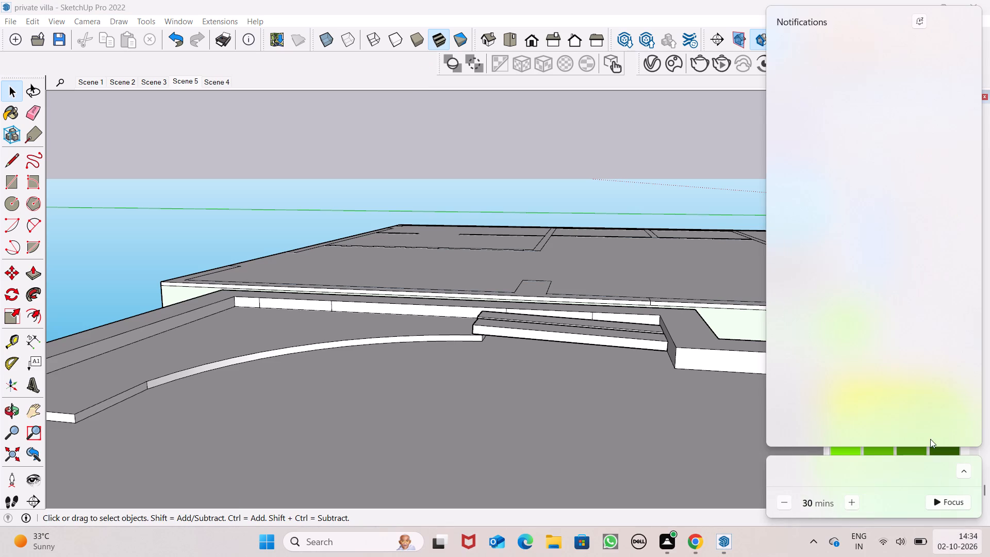
{"action": "left_click", "coordinate": [703, 457]}
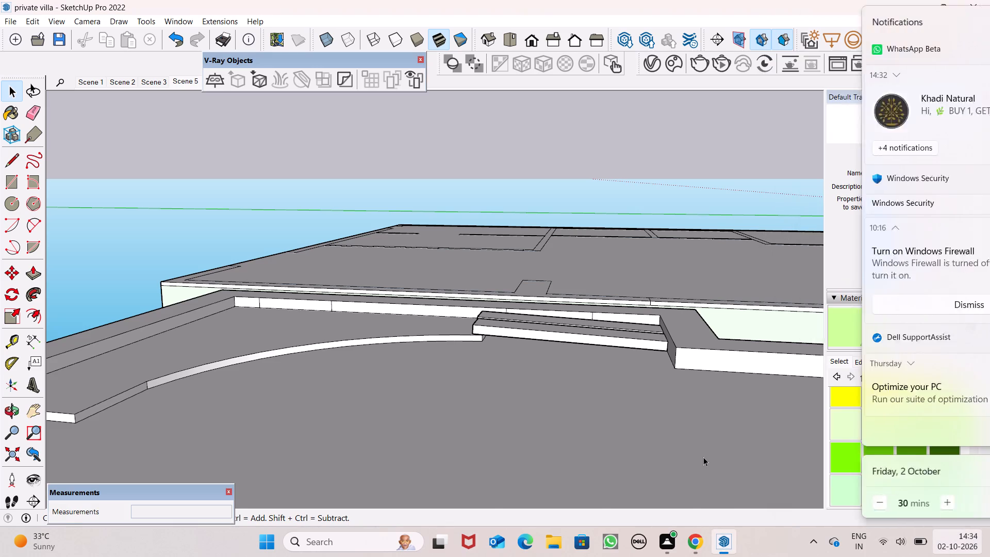
{"action": "left_click", "coordinate": [962, 395]}
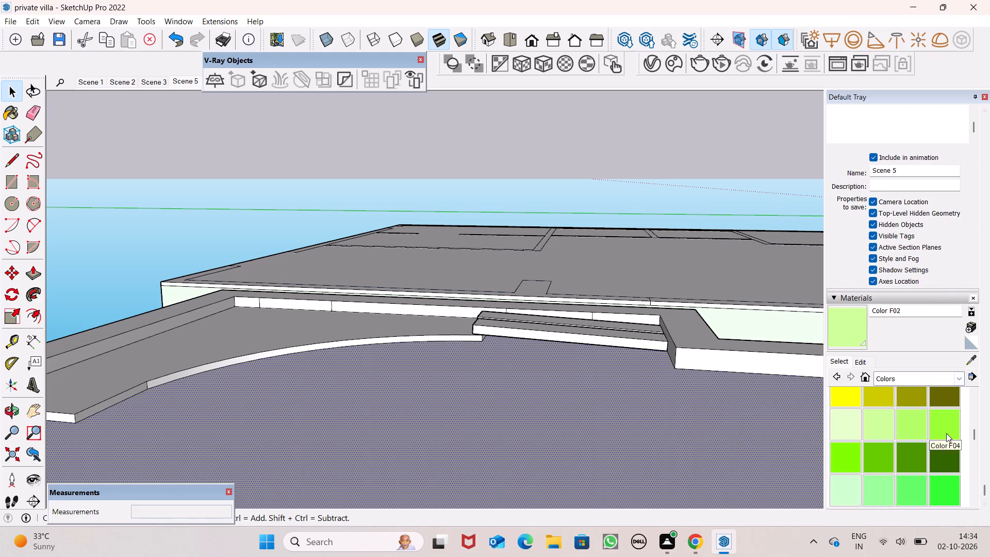
{"action": "scroll", "coordinate": [947, 471], "scroll_direction": "down", "scroll_amount": 5}
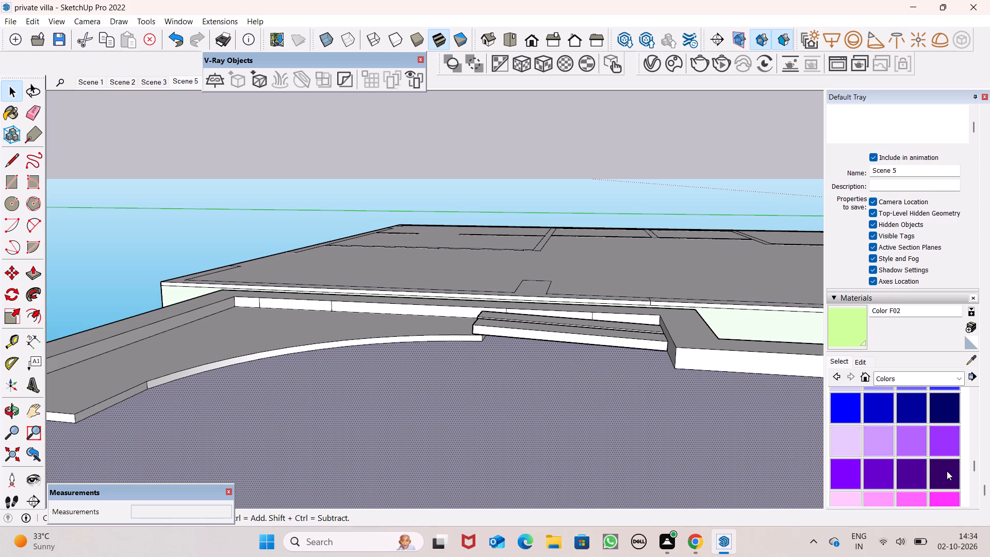
{"action": "scroll", "coordinate": [947, 471], "scroll_direction": "down", "scroll_amount": 5}
{"action": "scroll", "coordinate": [924, 430], "scroll_direction": "up", "scroll_amount": 4}
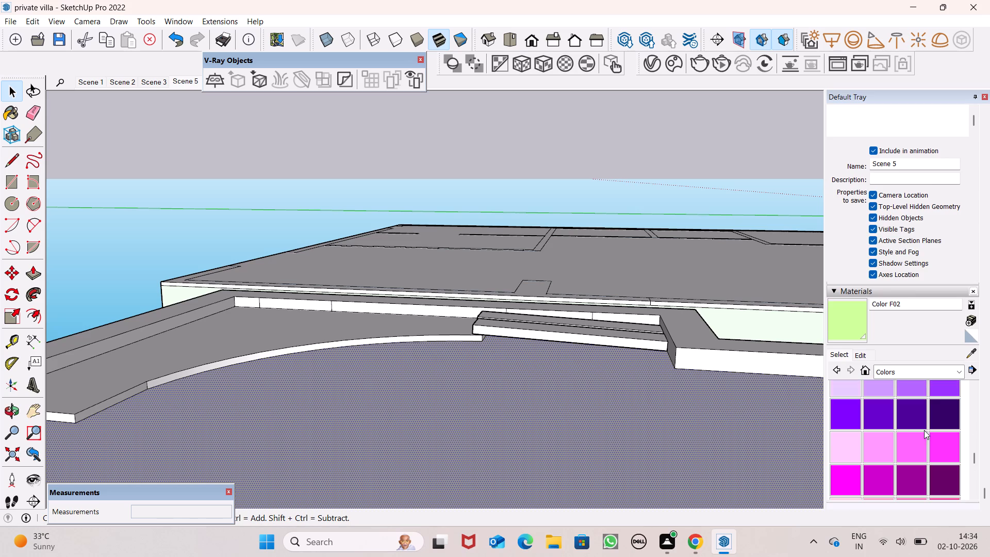
{"action": "left_click", "coordinate": [957, 376]}
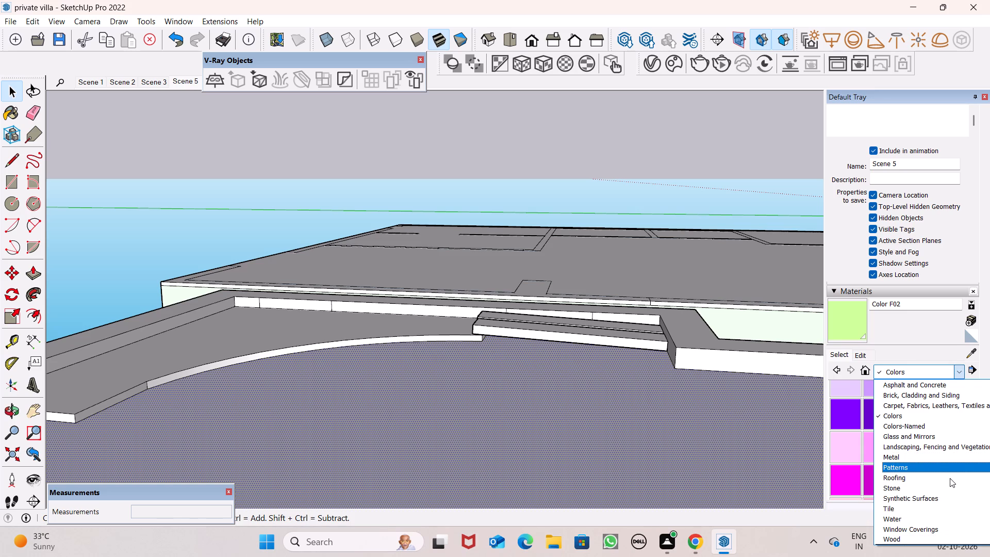
{"action": "left_click", "coordinate": [902, 534]}
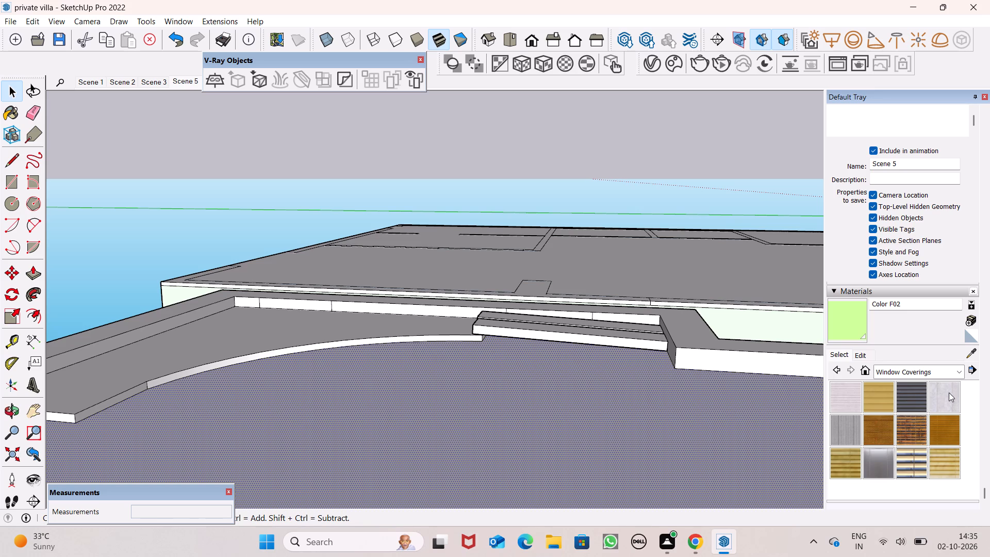
{"action": "left_click", "coordinate": [928, 372]}
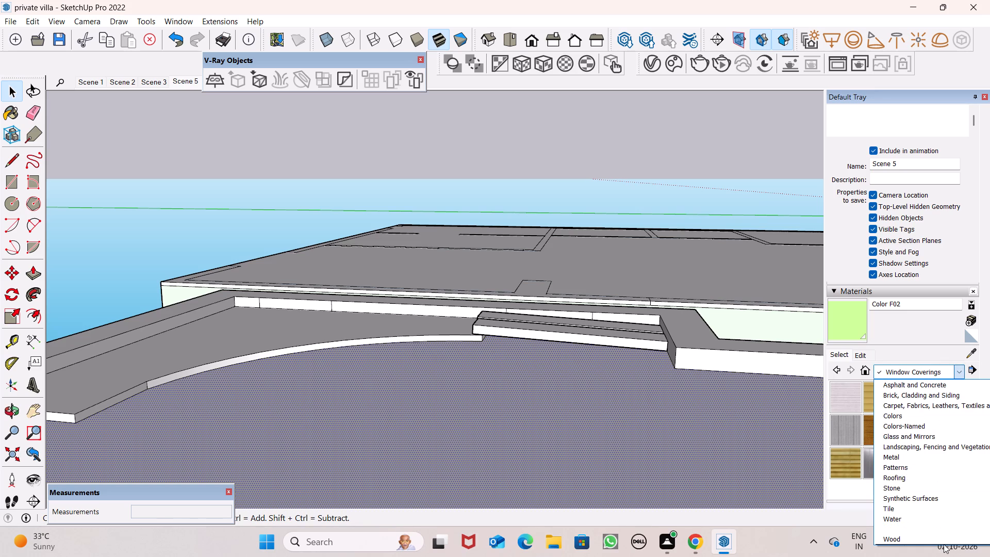
{"action": "left_click", "coordinate": [944, 544]}
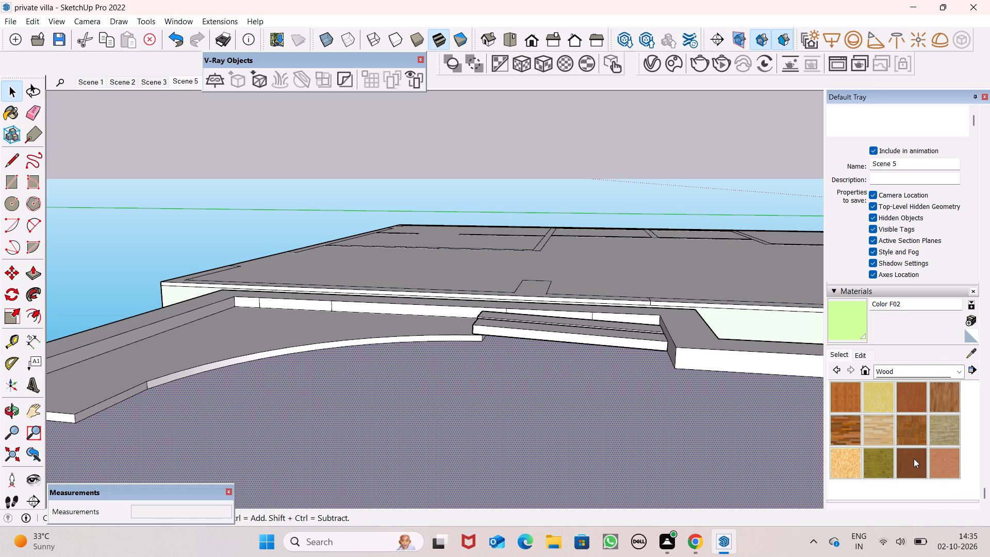
{"action": "scroll", "coordinate": [914, 458], "scroll_direction": "up", "scroll_amount": 1}
{"action": "left_click", "coordinate": [950, 428]}
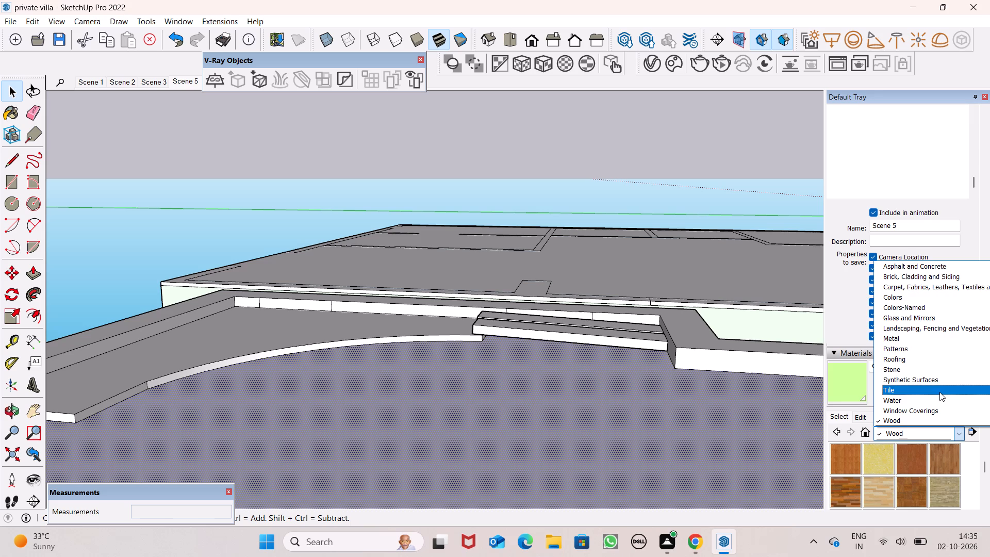
{"action": "left_click", "coordinate": [923, 299]}
{"action": "scroll", "coordinate": [909, 432], "scroll_direction": "down", "scroll_amount": 5}
{"action": "scroll", "coordinate": [909, 434], "scroll_direction": "up", "scroll_amount": 2}
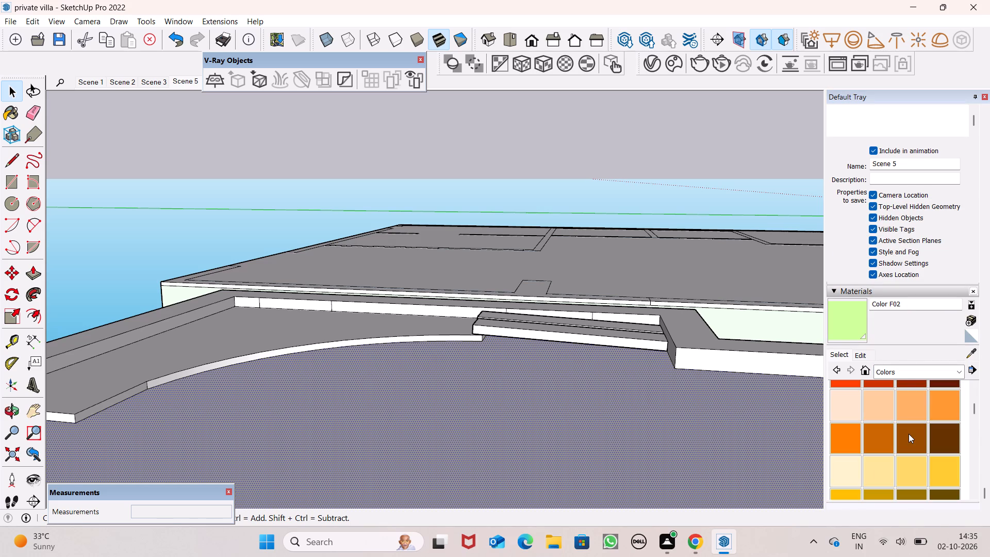
Paint the broad faces of both raised strips and the first strip's gap-facing long side with Color C08.
{"action": "left_click", "coordinate": [950, 444]}
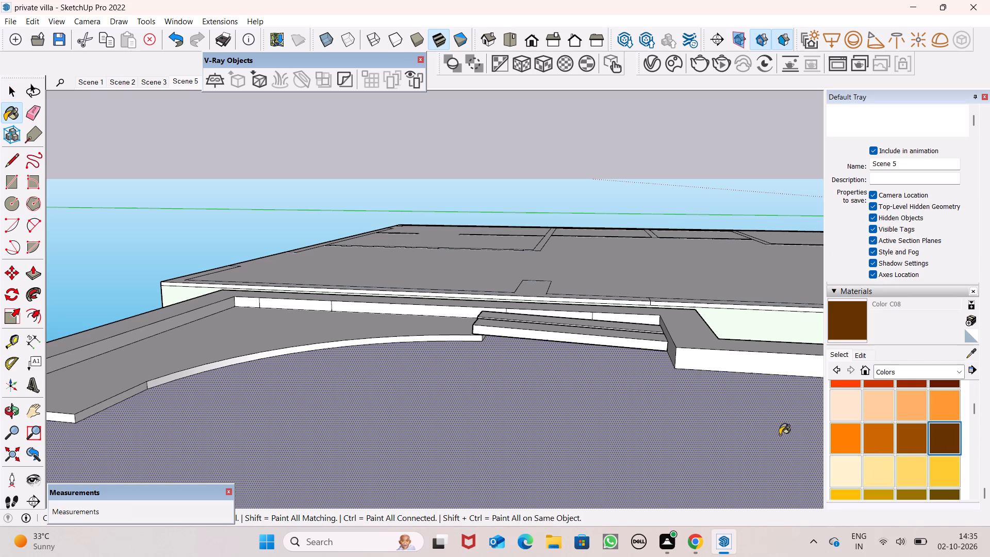
{"action": "scroll", "coordinate": [581, 361], "scroll_direction": "up", "scroll_amount": 8}
{"action": "scroll", "coordinate": [565, 319], "scroll_direction": "up", "scroll_amount": 8}
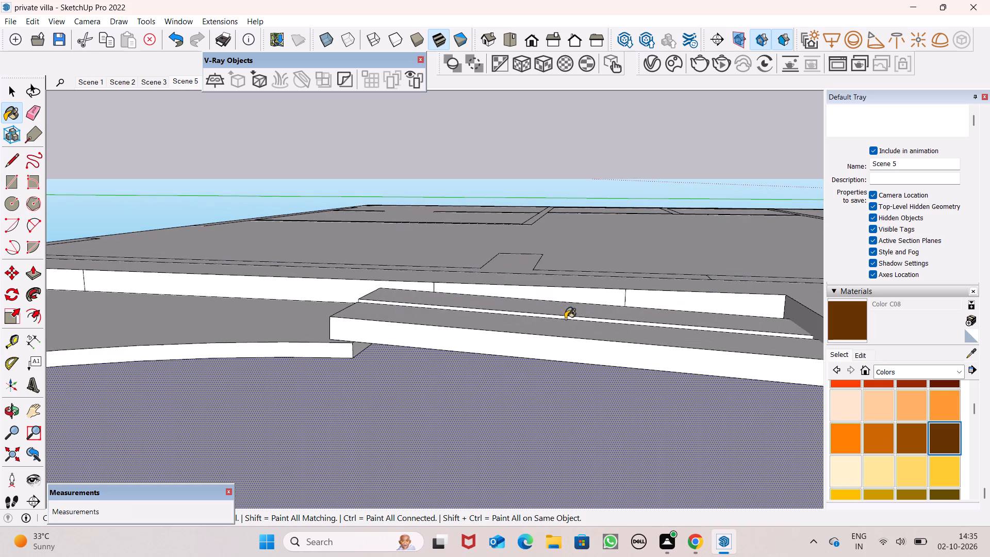
{"action": "middle_click_drag", "start_coordinate": [568, 319], "coordinate": [631, 470]}
{"action": "scroll", "coordinate": [526, 366], "scroll_direction": "up", "scroll_amount": 4}
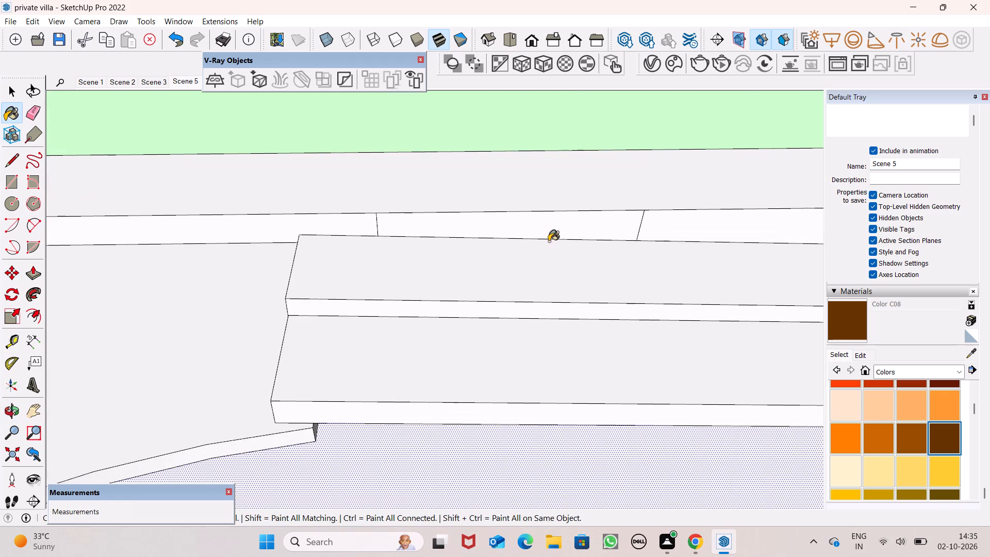
{"action": "left_click", "coordinate": [545, 261]}
{"action": "left_click", "coordinate": [570, 351]}
{"action": "scroll", "coordinate": [585, 323], "scroll_direction": "up", "scroll_amount": 8}
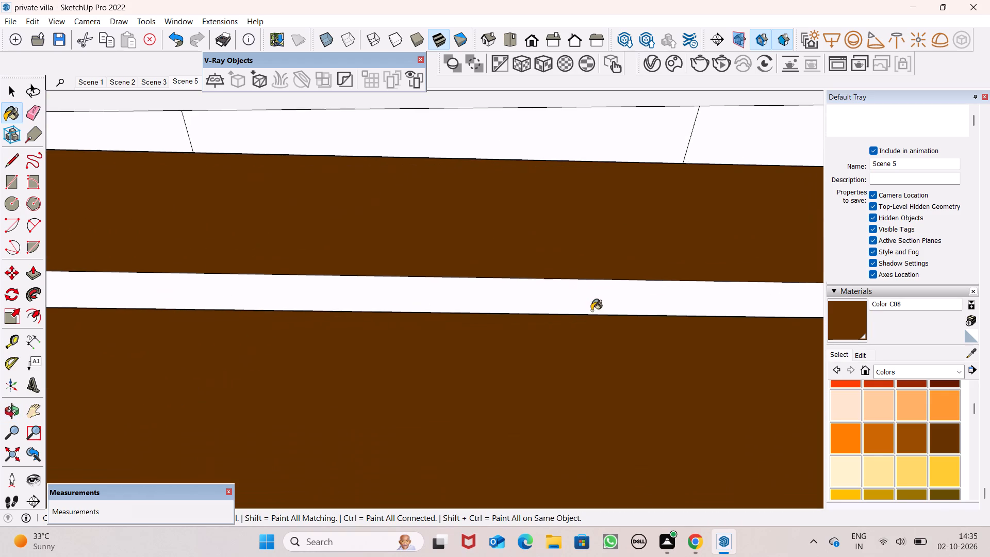
{"action": "left_click", "coordinate": [604, 292]}
{"action": "scroll", "coordinate": [699, 250], "scroll_direction": "down", "scroll_amount": 13}
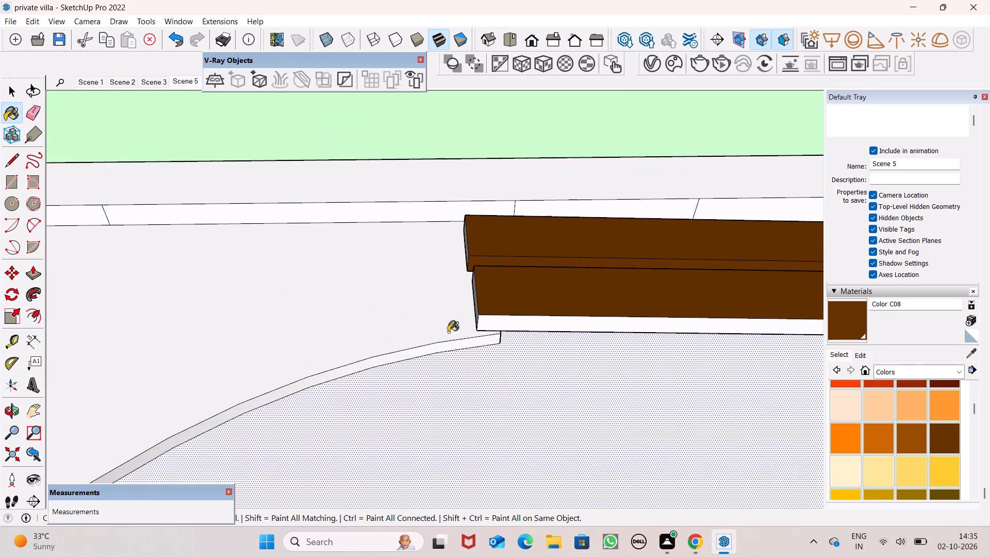
Paint the exposed ends of both raised strips and the second strip's outer long side with the same dark brown.
{"action": "scroll", "coordinate": [428, 332], "scroll_direction": "up", "scroll_amount": 1}
{"action": "middle_click_drag", "start_coordinate": [428, 332], "coordinate": [671, 322]}
{"action": "scroll", "coordinate": [439, 263], "scroll_direction": "up", "scroll_amount": 7}
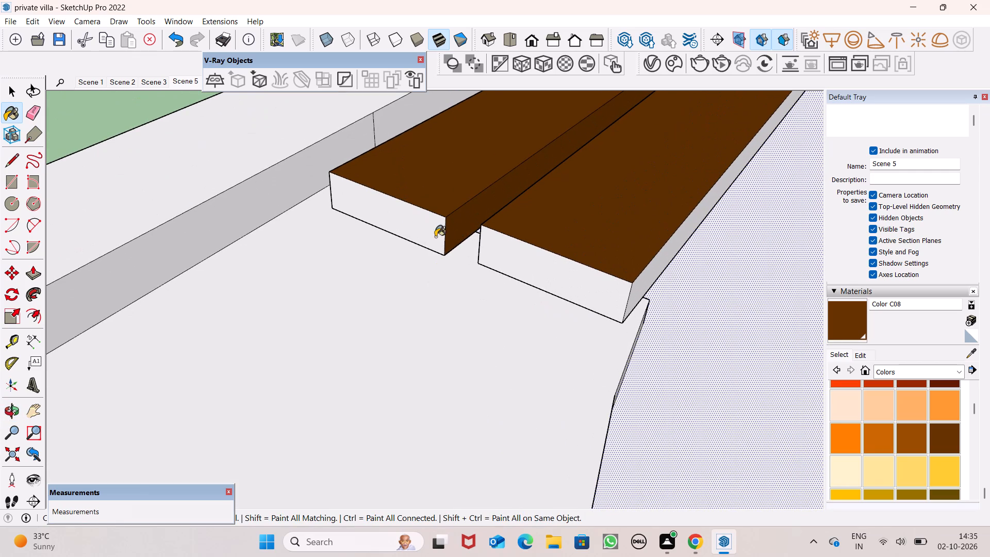
{"action": "left_click", "coordinate": [427, 234]}
{"action": "left_click", "coordinate": [520, 273]}
{"action": "middle_click_drag", "start_coordinate": [653, 295], "coordinate": [546, 281]}
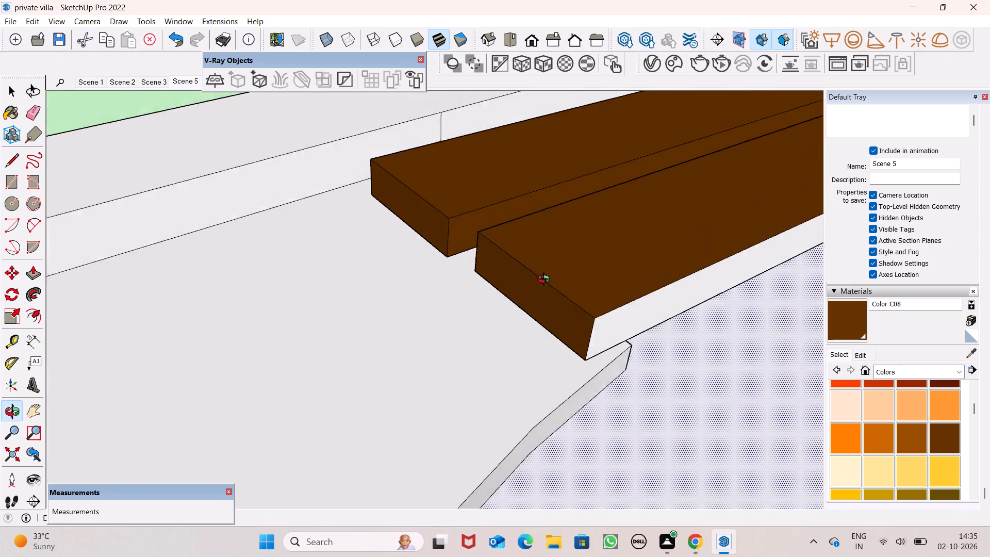
{"action": "middle_click_drag", "start_coordinate": [546, 281], "coordinate": [535, 274]}
{"action": "left_click", "coordinate": [602, 327]}
{"action": "scroll", "coordinate": [590, 293], "scroll_direction": "down", "scroll_amount": 6}
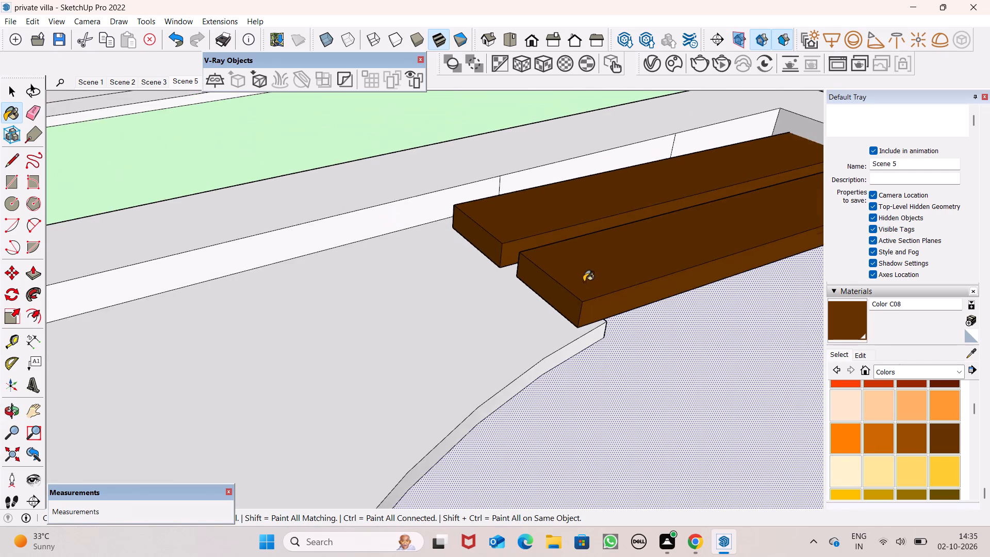
{"action": "scroll", "coordinate": [566, 265], "scroll_direction": "down", "scroll_amount": 9}
Paint the remaining long sides of the two raised strips, facing the ceiling border and the gap, dark brown Color C08.
{"action": "middle_click_drag", "start_coordinate": [593, 304], "coordinate": [989, 346]}
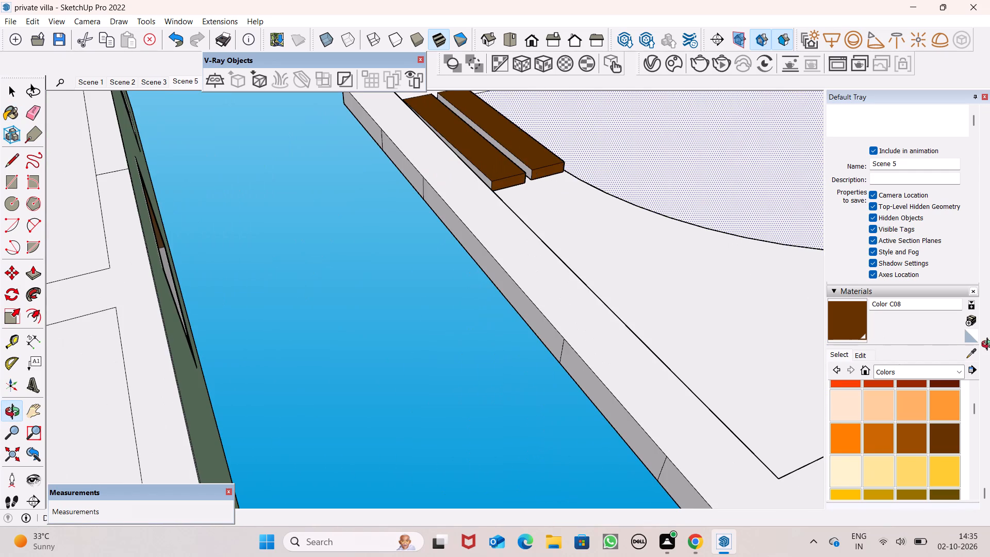
{"action": "middle_click_drag", "start_coordinate": [989, 346], "coordinate": [989, 337]}
{"action": "scroll", "coordinate": [566, 173], "scroll_direction": "up", "scroll_amount": 14}
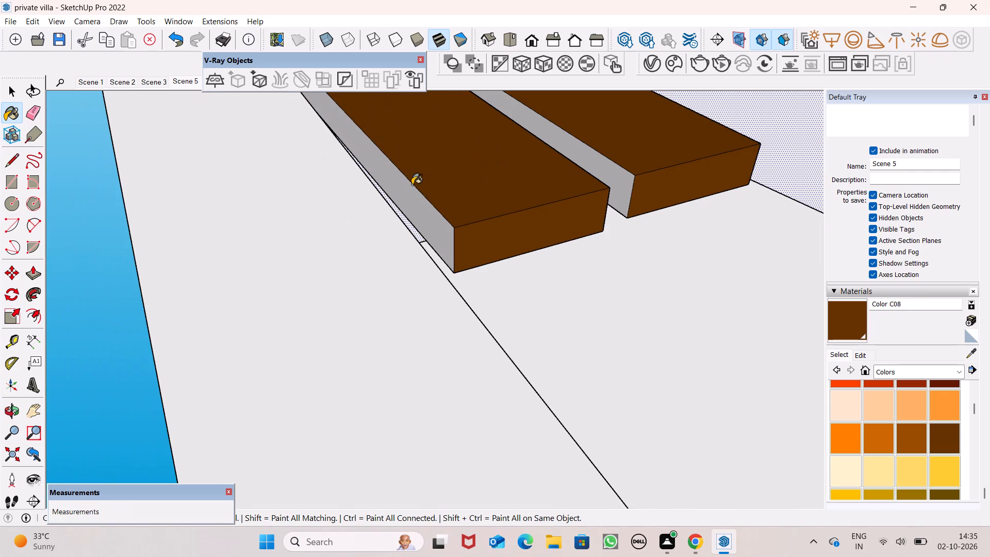
{"action": "left_click_drag", "start_coordinate": [420, 202], "coordinate": [429, 200]}
{"action": "left_click", "coordinate": [606, 164]}
{"action": "left_click_drag", "start_coordinate": [432, 211], "coordinate": [437, 211]}
{"action": "scroll", "coordinate": [515, 196], "scroll_direction": "down", "scroll_amount": 12}
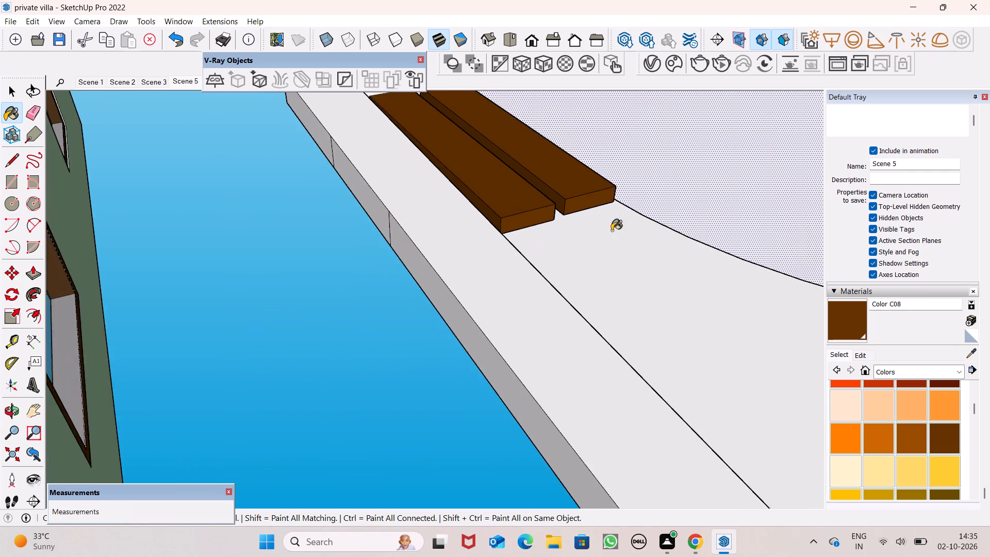
{"action": "scroll", "coordinate": [612, 231], "scroll_direction": "down", "scroll_amount": 3}
{"action": "scroll", "coordinate": [626, 284], "scroll_direction": "up", "scroll_amount": 1}
{"action": "scroll", "coordinate": [626, 284], "scroll_direction": "down", "scroll_amount": 3}
{"action": "middle_click_drag", "start_coordinate": [629, 331], "coordinate": [190, 328]}
{"action": "scroll", "coordinate": [369, 308], "scroll_direction": "down", "scroll_amount": 11}
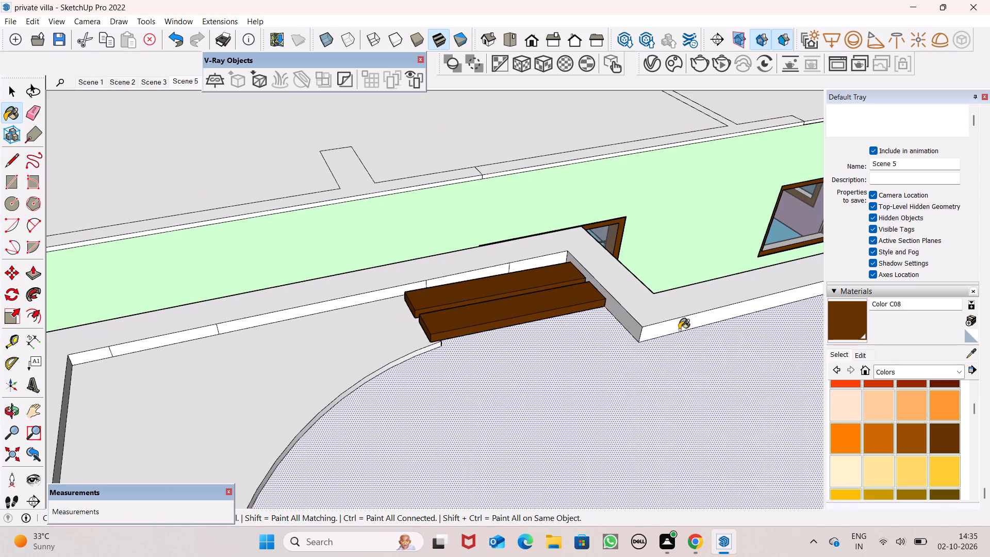
{"action": "key", "text": "space"}
Paint the broad face of the curved corner panel on the false ceiling with teal Color H07.
{"action": "scroll", "coordinate": [689, 292], "scroll_direction": "down", "scroll_amount": 14}
{"action": "scroll", "coordinate": [754, 325], "scroll_direction": "down", "scroll_amount": 2}
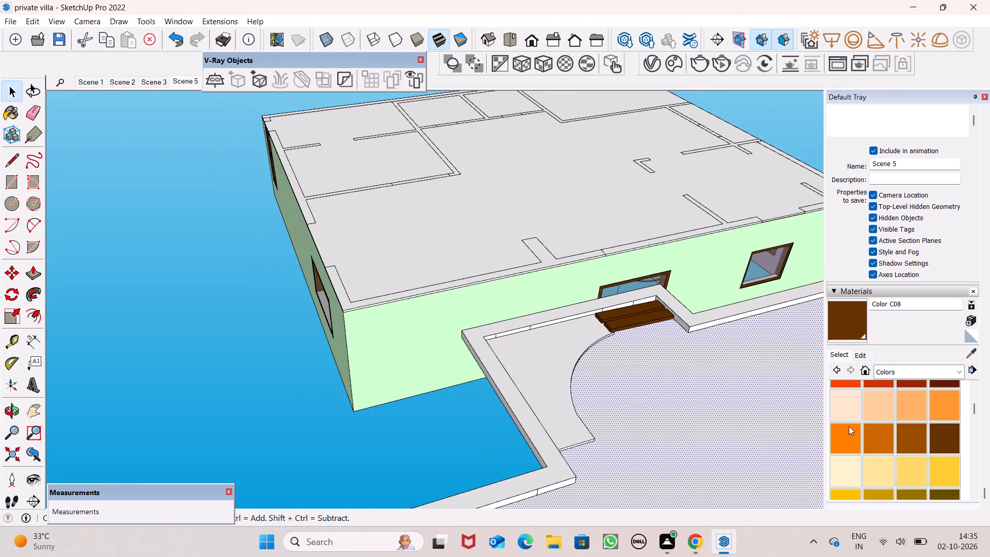
{"action": "scroll", "coordinate": [890, 449], "scroll_direction": "down", "scroll_amount": 6}
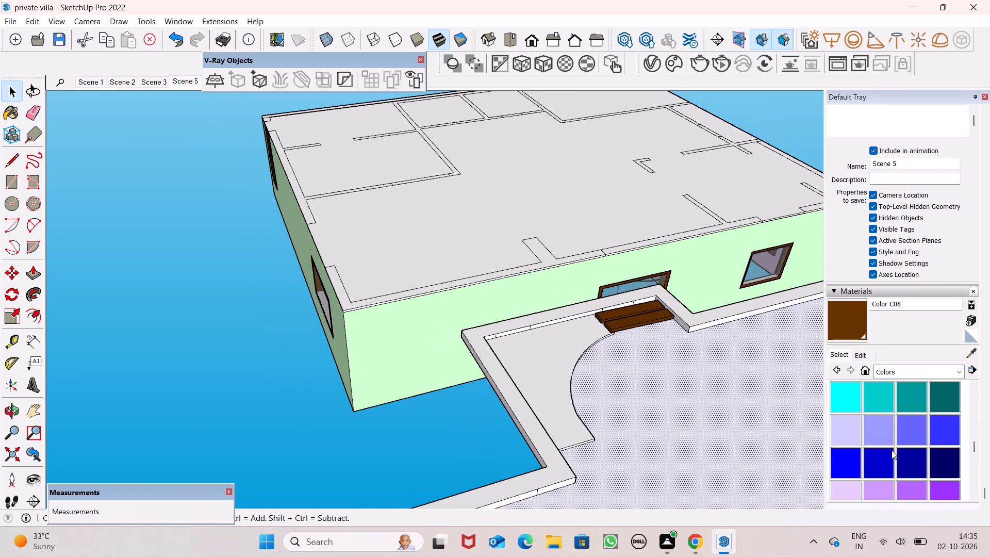
{"action": "scroll", "coordinate": [892, 450], "scroll_direction": "up", "scroll_amount": 1}
{"action": "left_click", "coordinate": [916, 447]}
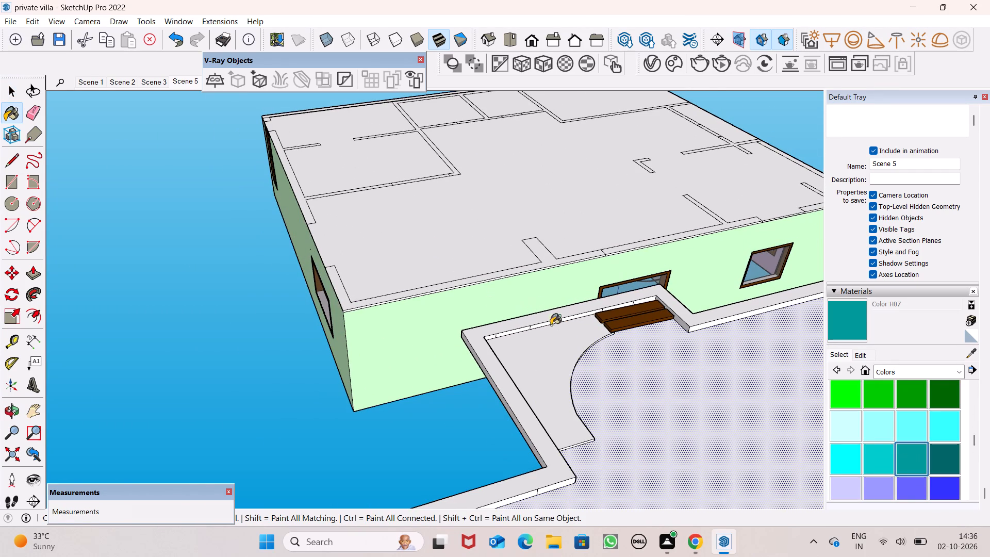
{"action": "left_click", "coordinate": [569, 340]}
Paint the corner panel's curved edge and the two adjoining straight edges at its far end with Color H07.
{"action": "scroll", "coordinate": [575, 360], "scroll_direction": "up", "scroll_amount": 9}
{"action": "middle_click_drag", "start_coordinate": [584, 377], "coordinate": [498, 359]}
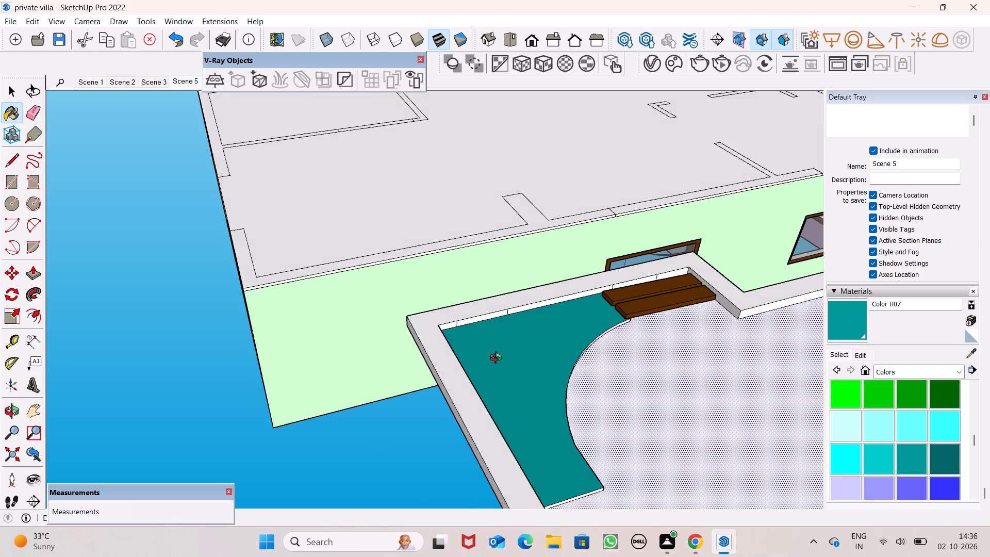
{"action": "middle_click_drag", "start_coordinate": [498, 359], "coordinate": [399, 322]}
{"action": "scroll", "coordinate": [575, 437], "scroll_direction": "up", "scroll_amount": 7}
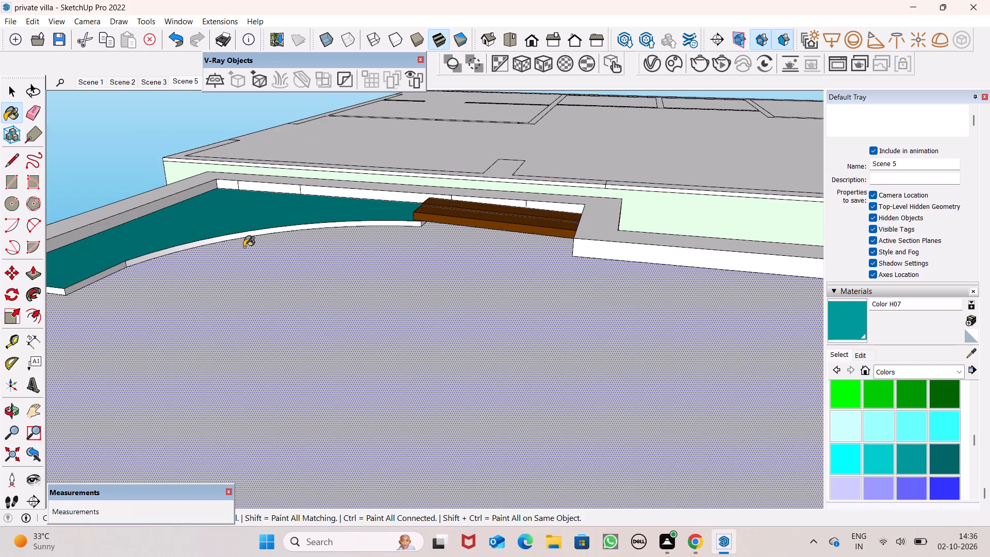
{"action": "scroll", "coordinate": [244, 246], "scroll_direction": "up", "scroll_amount": 8}
{"action": "left_click", "coordinate": [253, 229]}
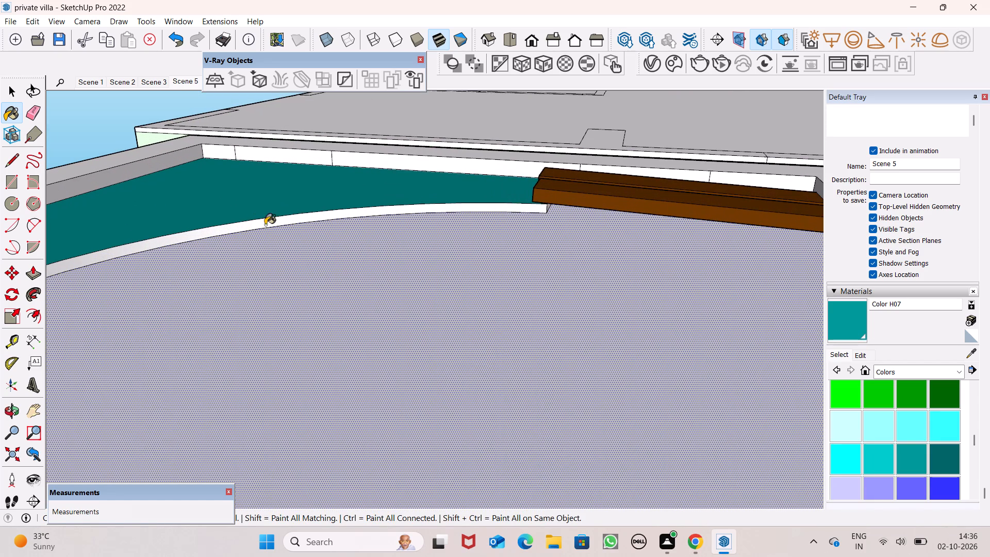
{"action": "left_click", "coordinate": [389, 211]}
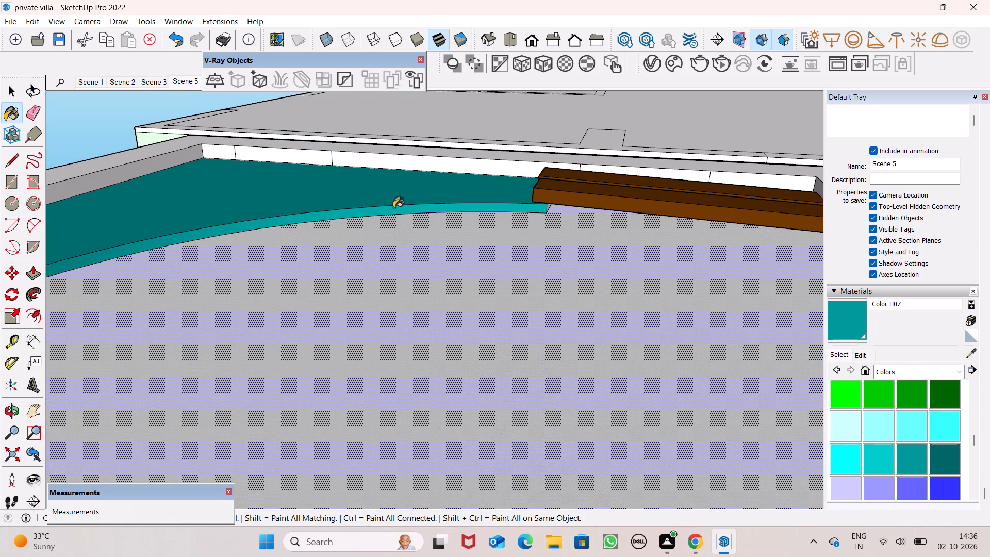
{"action": "scroll", "coordinate": [397, 203], "scroll_direction": "down", "scroll_amount": 5}
{"action": "scroll", "coordinate": [477, 233], "scroll_direction": "up", "scroll_amount": 1}
{"action": "scroll", "coordinate": [481, 232], "scroll_direction": "down", "scroll_amount": 8}
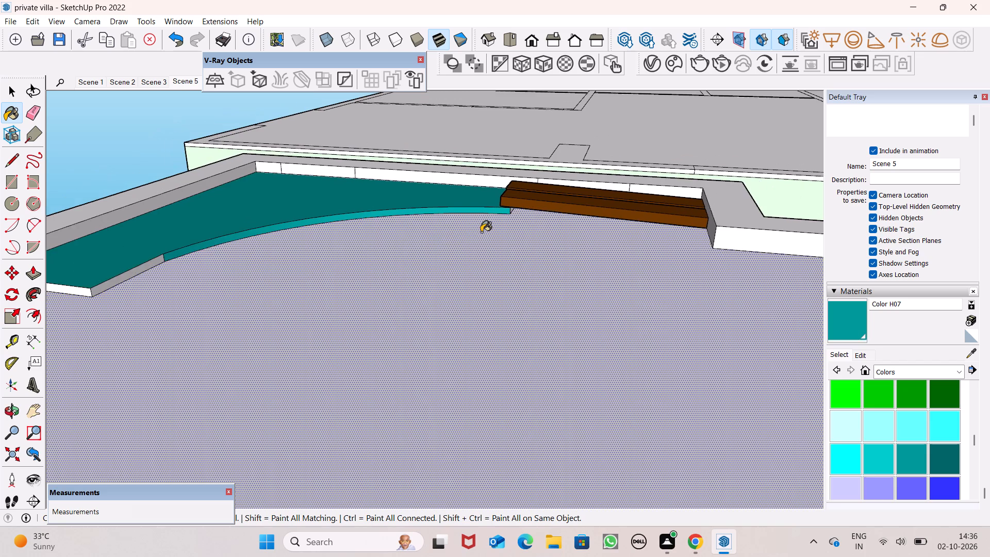
{"action": "scroll", "coordinate": [481, 232], "scroll_direction": "down", "scroll_amount": 5}
{"action": "scroll", "coordinate": [177, 270], "scroll_direction": "up", "scroll_amount": 16}
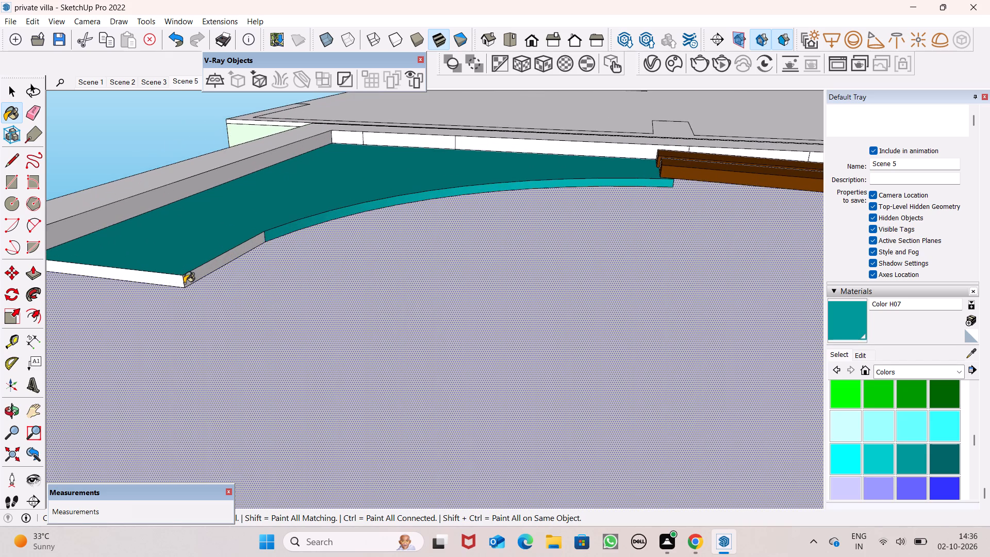
{"action": "scroll", "coordinate": [184, 283], "scroll_direction": "up", "scroll_amount": 6}
{"action": "left_click", "coordinate": [197, 276]}
{"action": "left_click", "coordinate": [169, 281]}
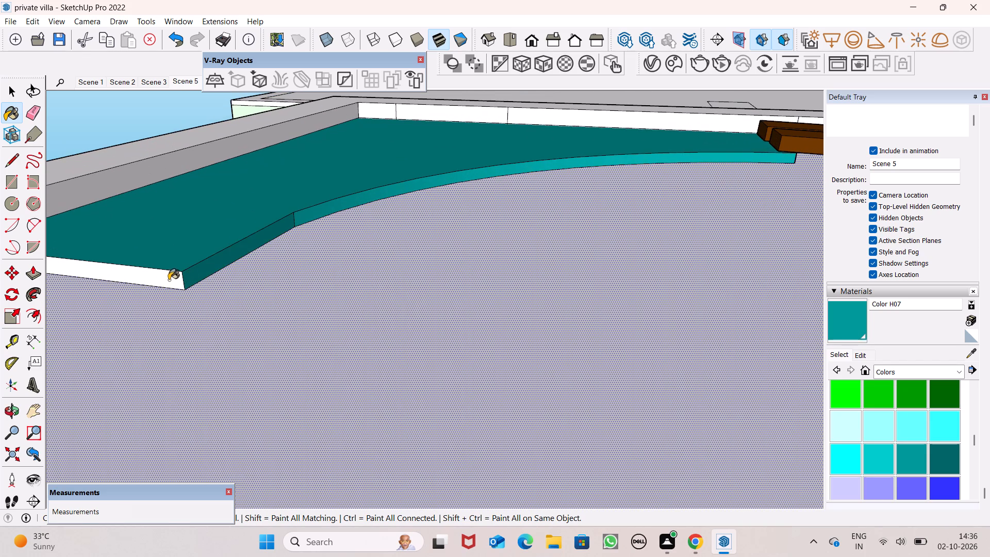
Examine the whole detached false ceiling from above, from the painted corner panel to the pink-framed section with light rings.
{"action": "scroll", "coordinate": [197, 253], "scroll_direction": "down", "scroll_amount": 15}
{"action": "scroll", "coordinate": [705, 141], "scroll_direction": "down", "scroll_amount": 5}
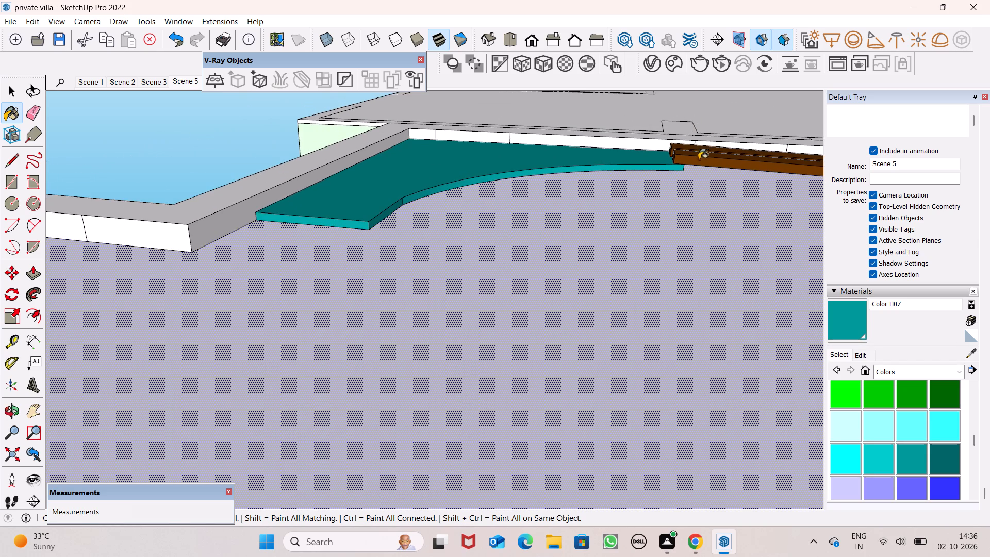
{"action": "scroll", "coordinate": [713, 235], "scroll_direction": "down", "scroll_amount": 16}
{"action": "scroll", "coordinate": [614, 214], "scroll_direction": "down", "scroll_amount": 6}
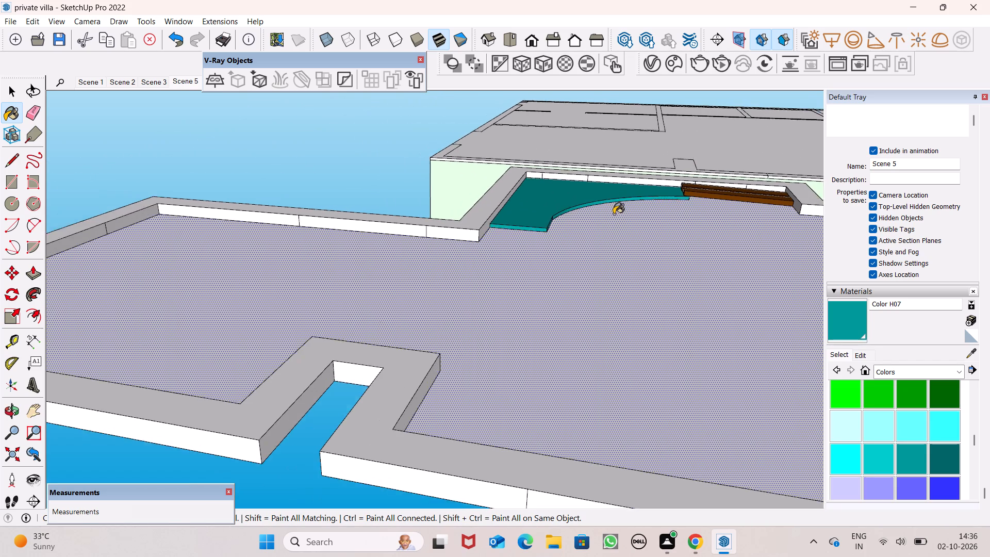
{"action": "scroll", "coordinate": [633, 277], "scroll_direction": "up", "scroll_amount": 1}
{"action": "middle_click_drag", "start_coordinate": [634, 277], "coordinate": [733, 496]}
{"action": "scroll", "coordinate": [679, 333], "scroll_direction": "down", "scroll_amount": 15}
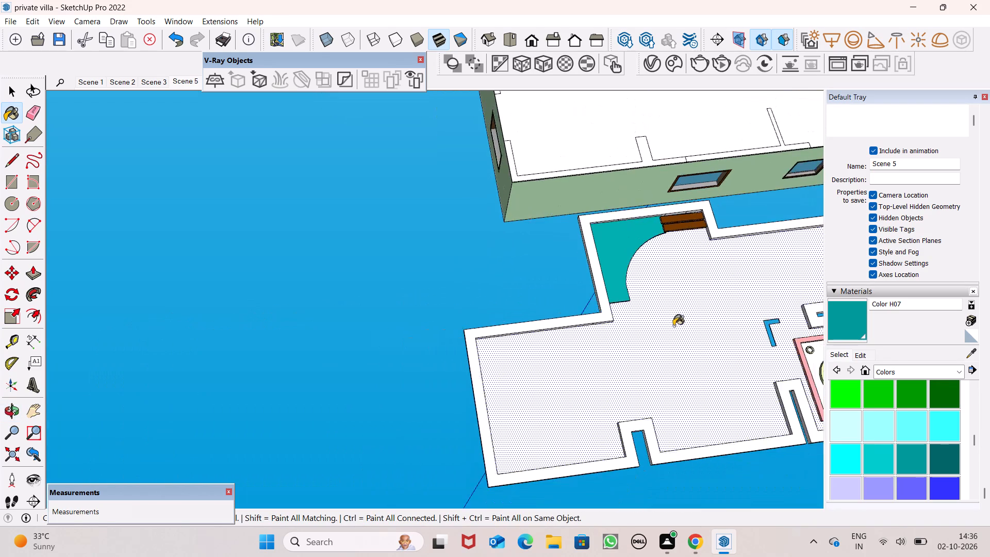
{"action": "middle_click_drag", "start_coordinate": [674, 327], "coordinate": [757, 296]}
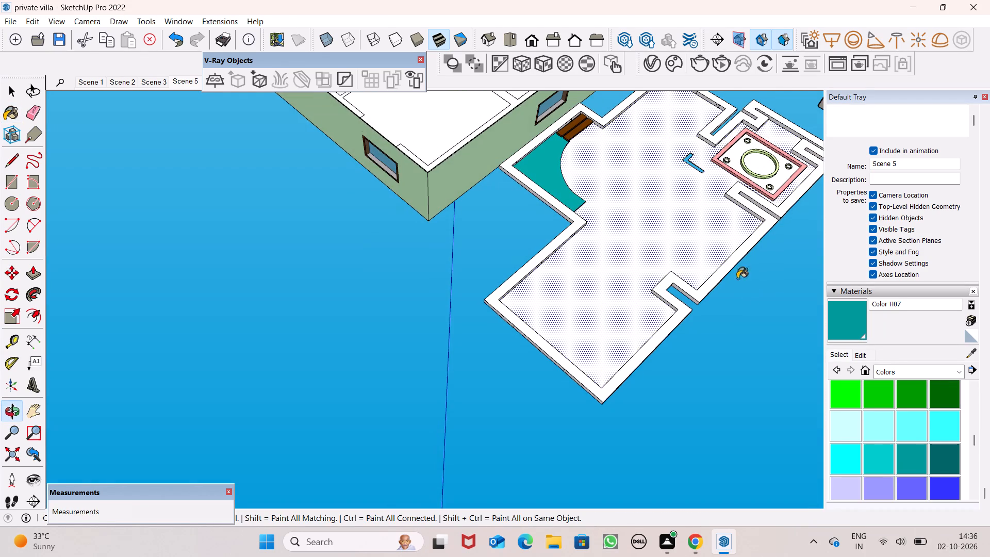
{"action": "scroll", "coordinate": [771, 196], "scroll_direction": "up", "scroll_amount": 6}
{"action": "scroll", "coordinate": [669, 316], "scroll_direction": "down", "scroll_amount": 6}
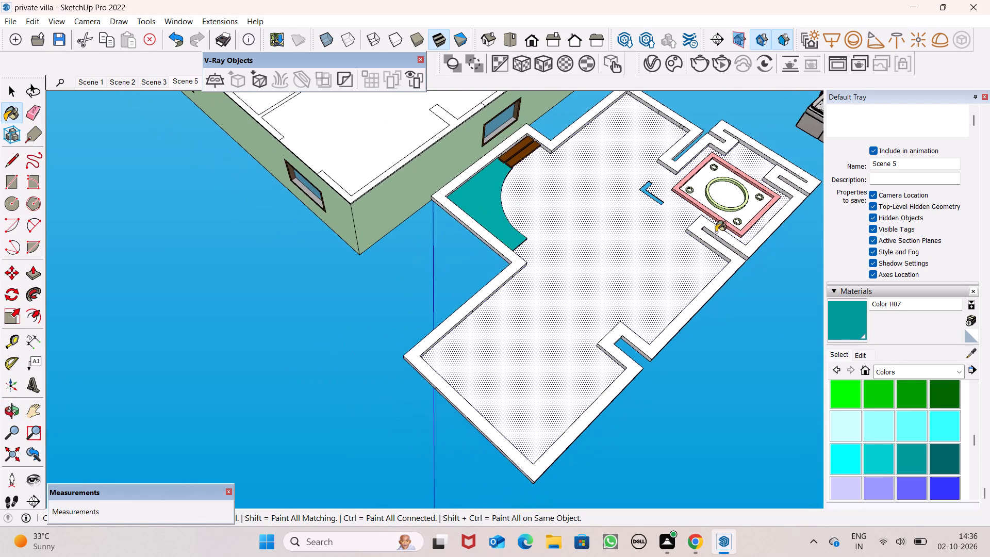
{"action": "scroll", "coordinate": [747, 222], "scroll_direction": "up", "scroll_amount": 7}
{"action": "scroll", "coordinate": [731, 259], "scroll_direction": "down", "scroll_amount": 2}
{"action": "scroll", "coordinate": [734, 272], "scroll_direction": "up", "scroll_amount": 2}
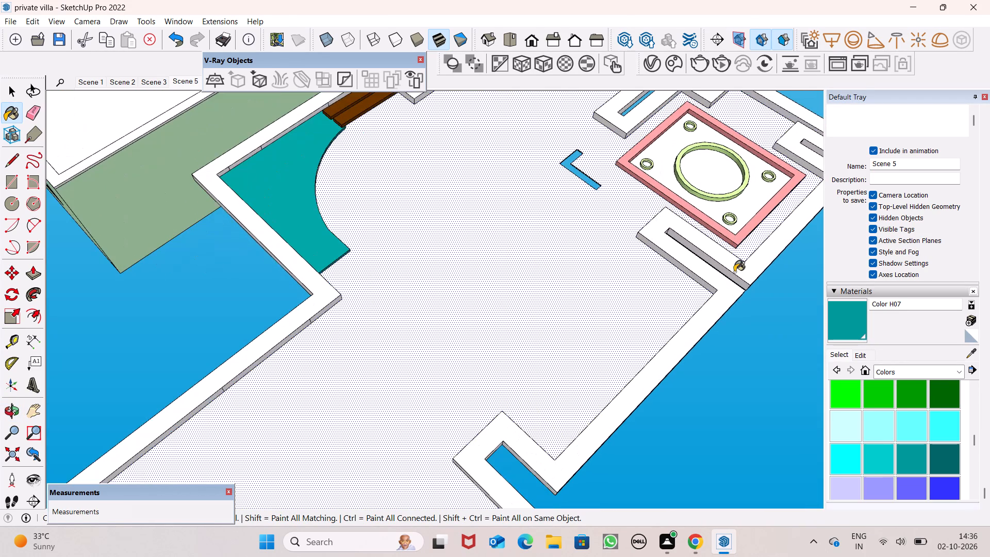
{"action": "scroll", "coordinate": [732, 266], "scroll_direction": "up", "scroll_amount": 1}
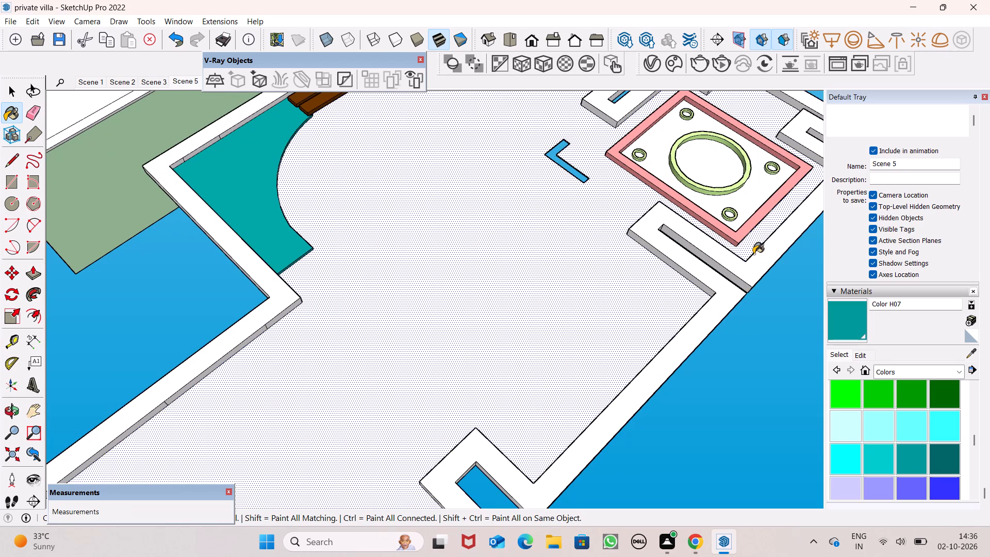
{"action": "scroll", "coordinate": [753, 254], "scroll_direction": "up", "scroll_amount": 1}
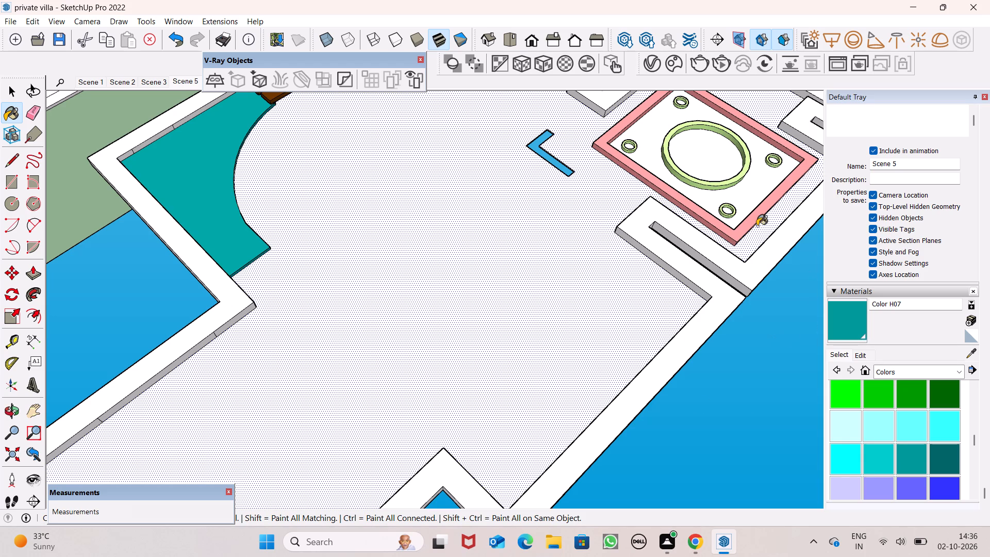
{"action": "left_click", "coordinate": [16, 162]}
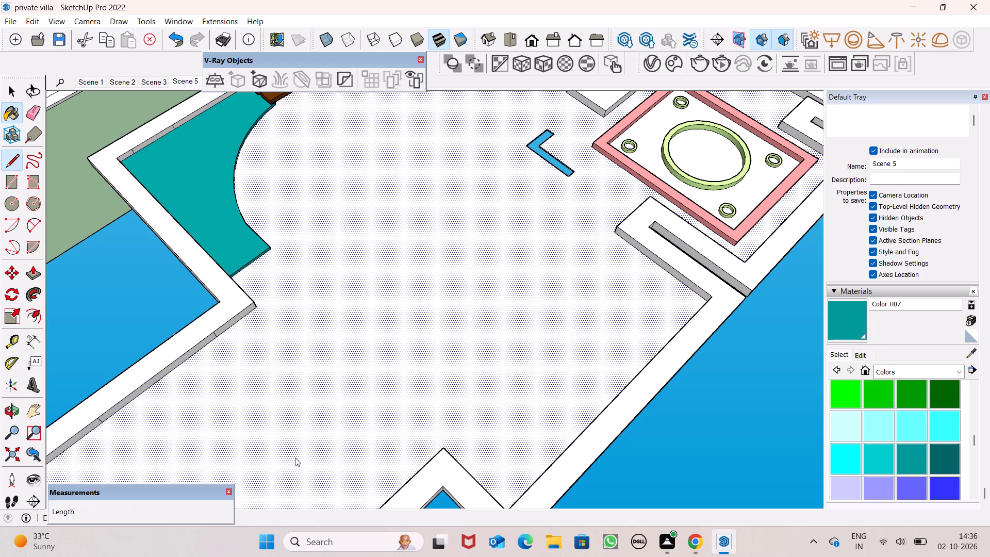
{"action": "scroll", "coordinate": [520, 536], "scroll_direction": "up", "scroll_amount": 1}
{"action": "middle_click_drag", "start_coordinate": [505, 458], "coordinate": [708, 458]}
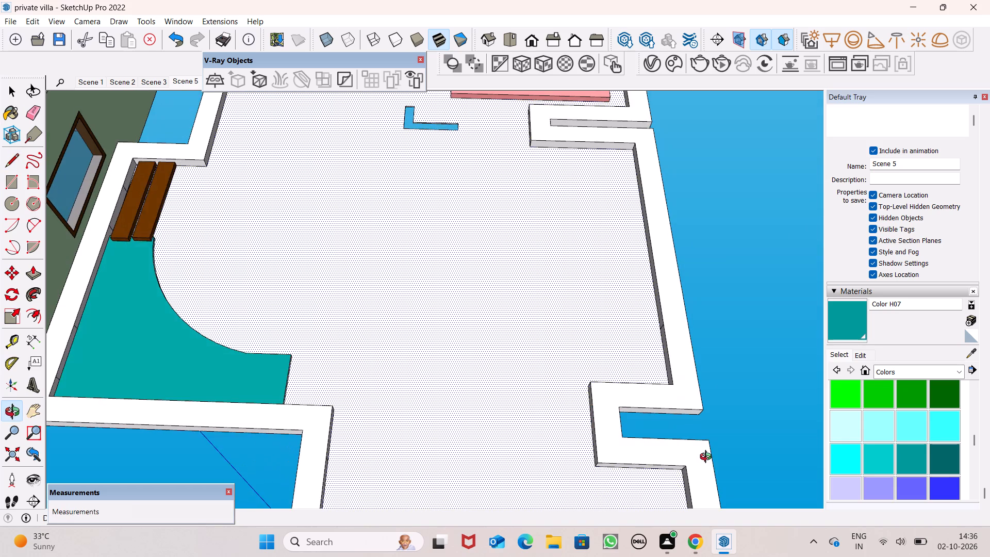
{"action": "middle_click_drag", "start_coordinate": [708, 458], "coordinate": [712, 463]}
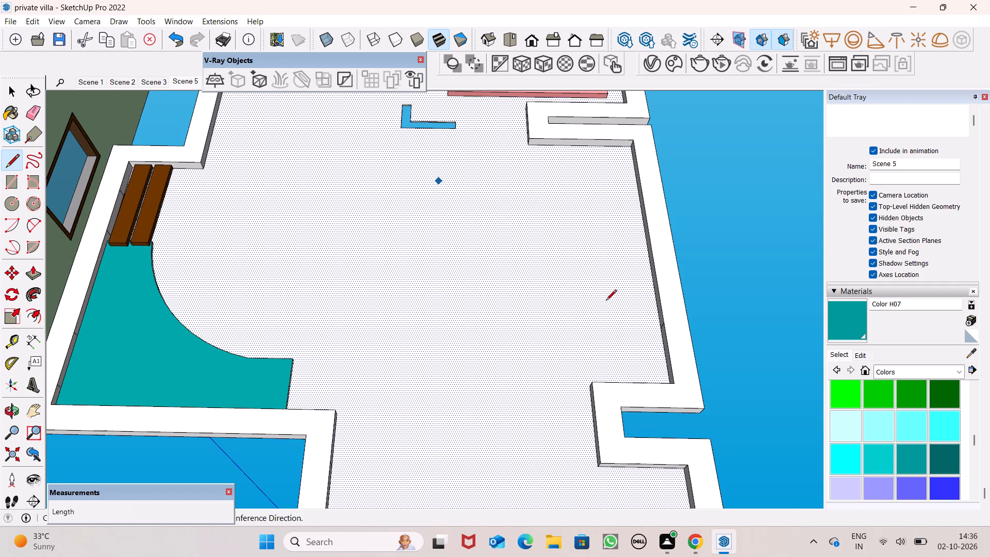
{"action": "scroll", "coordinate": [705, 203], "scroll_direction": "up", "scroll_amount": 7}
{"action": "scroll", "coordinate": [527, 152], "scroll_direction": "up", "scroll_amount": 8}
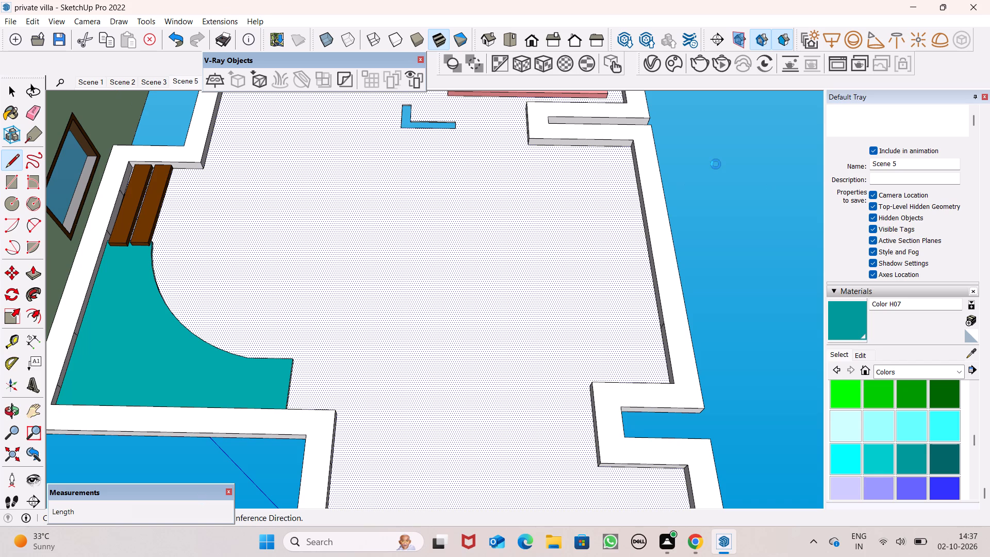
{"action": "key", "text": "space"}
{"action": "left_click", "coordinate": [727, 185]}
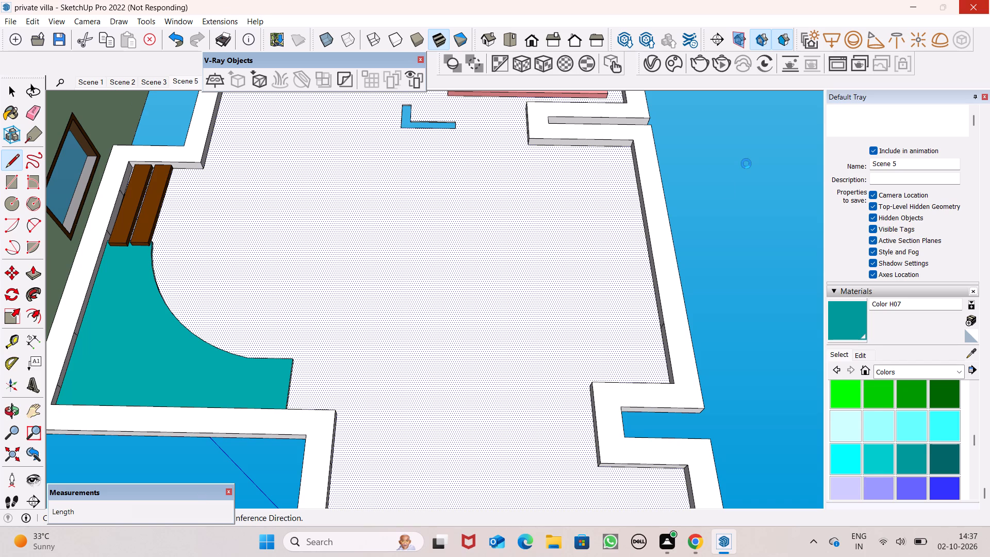
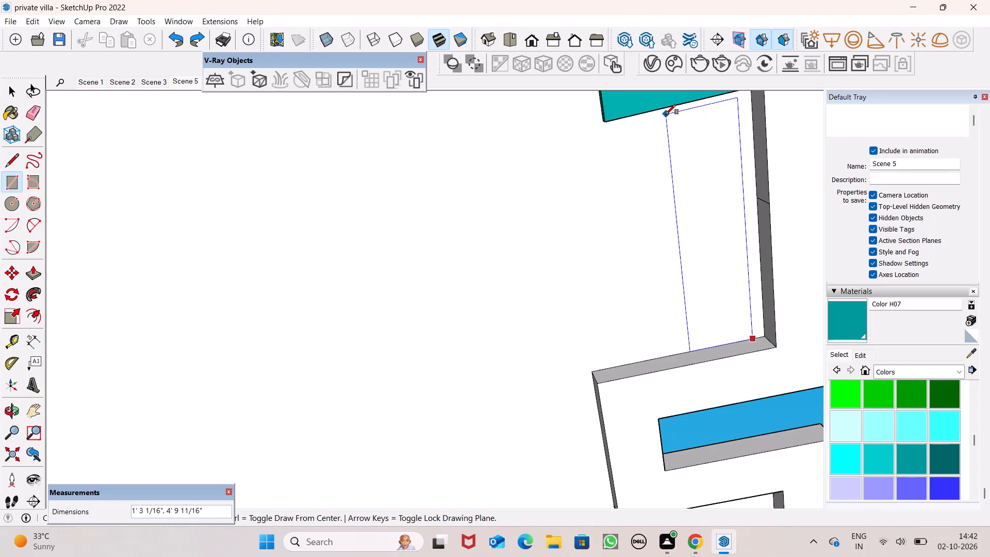
Draw a narrow rectangle about 1' 2 7/16" by 4' 9 1/2" between the teal slab's end and the wall return.
{"action": "left_click", "coordinate": [669, 114]}
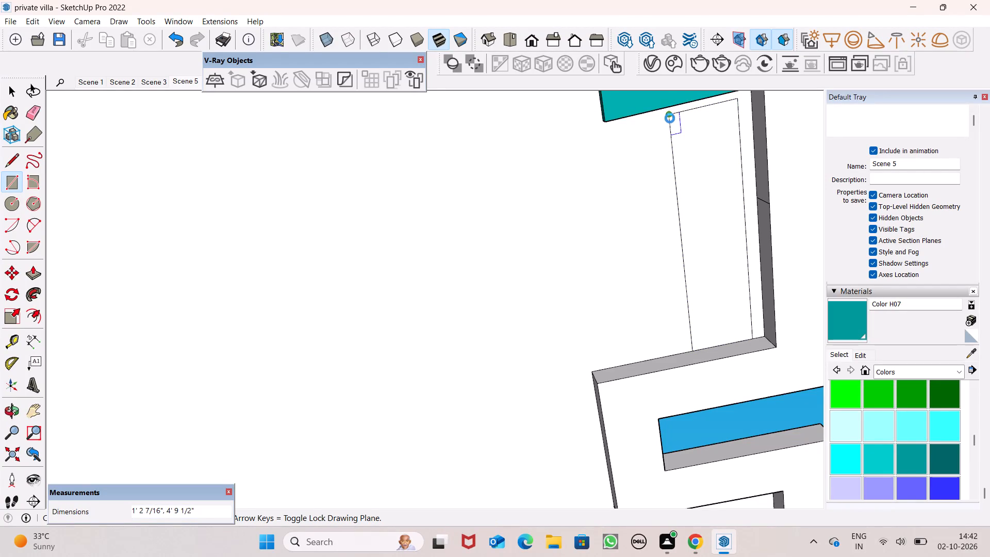
{"action": "key", "text": "space"}
{"action": "scroll", "coordinate": [573, 171], "scroll_direction": "down", "scroll_amount": 6}
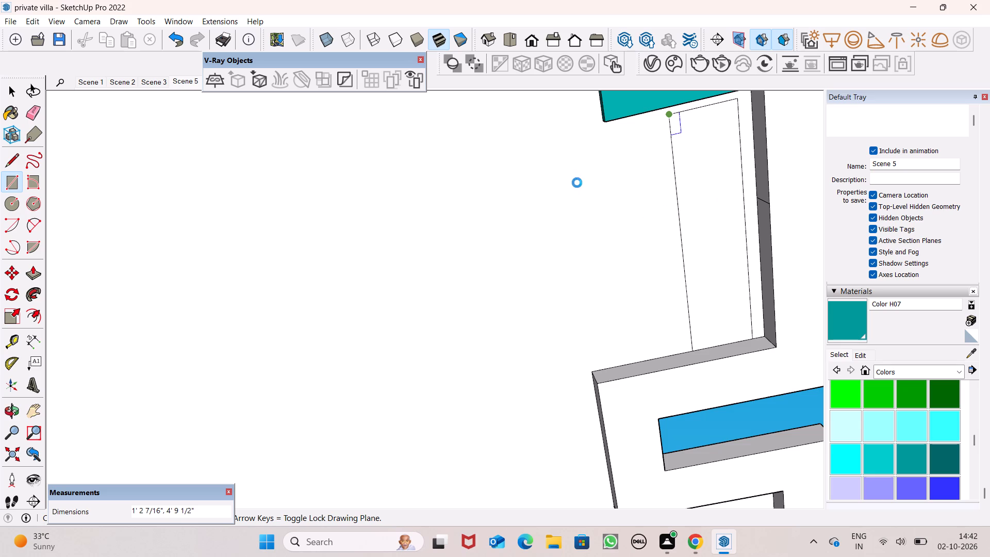
{"action": "scroll", "coordinate": [610, 207], "scroll_direction": "down", "scroll_amount": 15}
{"action": "key", "text": "space"}
Copy the rectangle sideways by about 1' 4 5/16", away from the long wall, to make a parallel second strip.
{"action": "scroll", "coordinate": [700, 192], "scroll_direction": "down", "scroll_amount": 12}
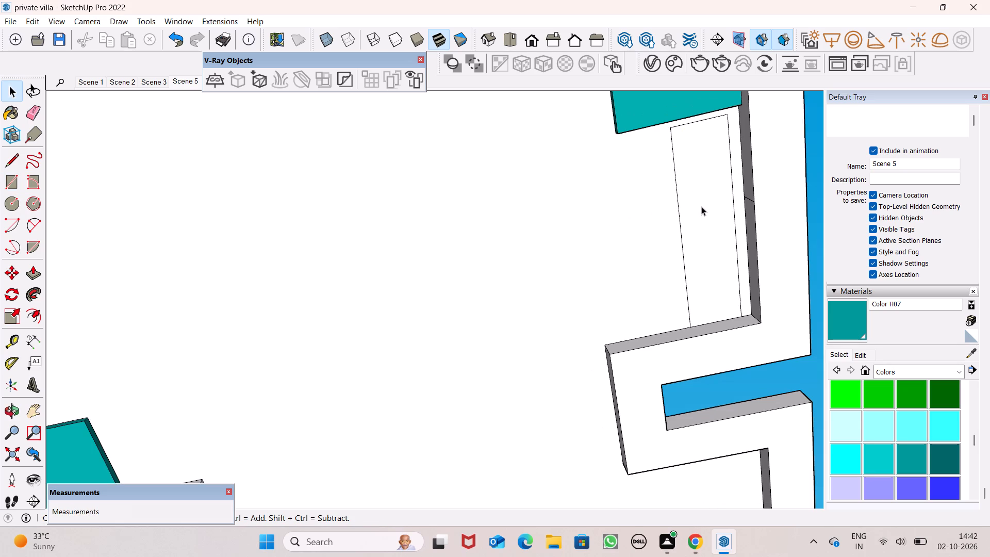
{"action": "double_click", "coordinate": [702, 204]}
{"action": "key", "text": "m"}
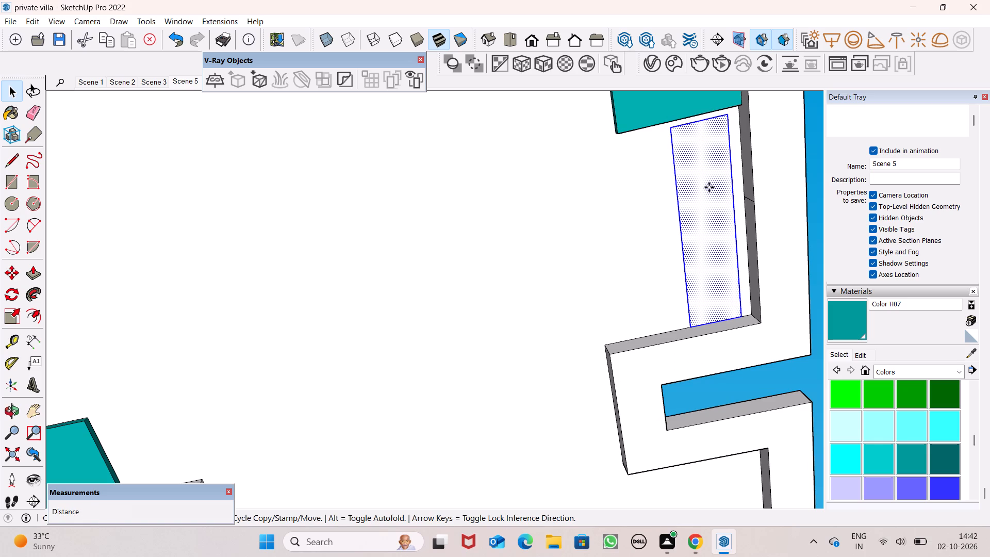
{"action": "key", "text": "backslash"}
{"action": "key", "text": "Return"}
{"action": "left_click_drag", "start_coordinate": [709, 190], "coordinate": [628, 205]}
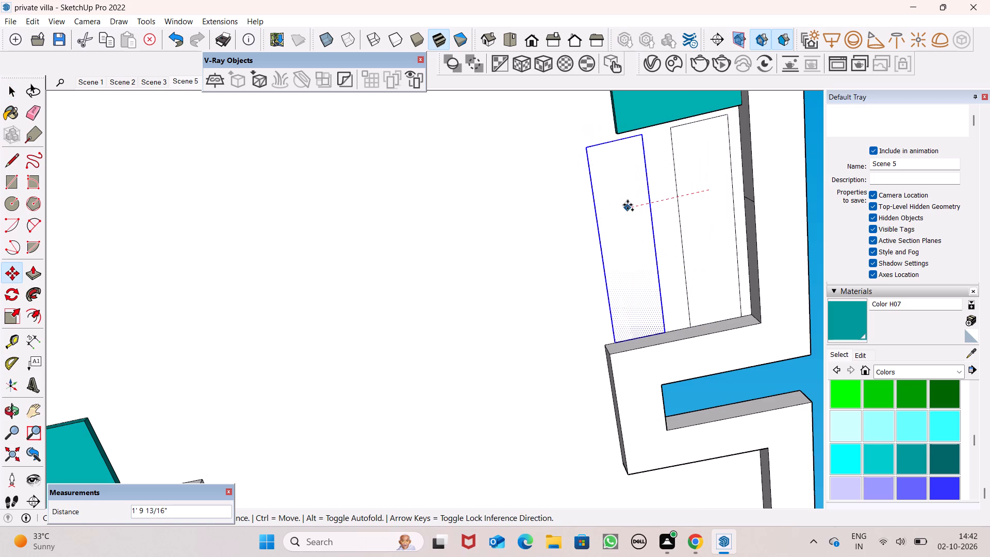
{"action": "left_click_drag", "start_coordinate": [628, 205], "coordinate": [647, 208]}
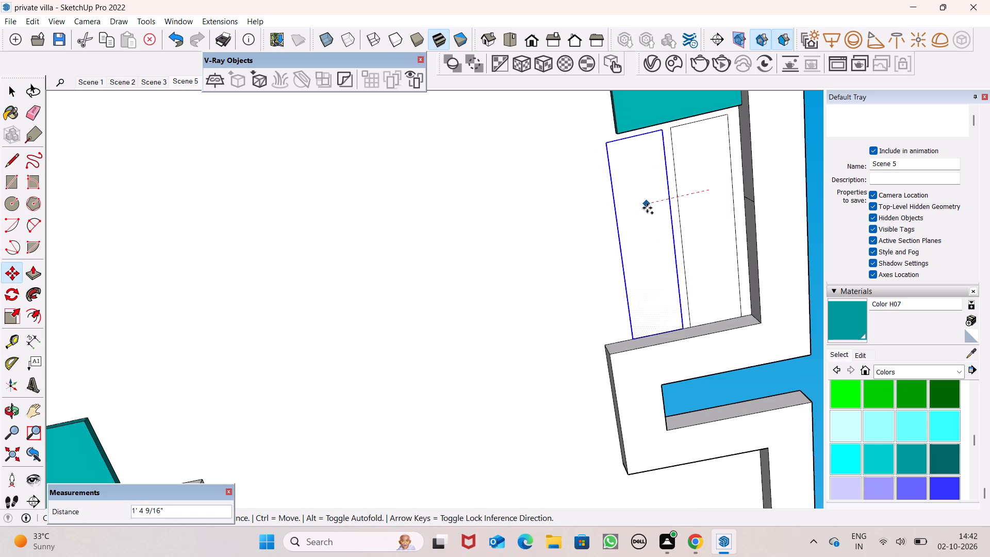
{"action": "left_click_drag", "start_coordinate": [647, 208], "coordinate": [648, 208]}
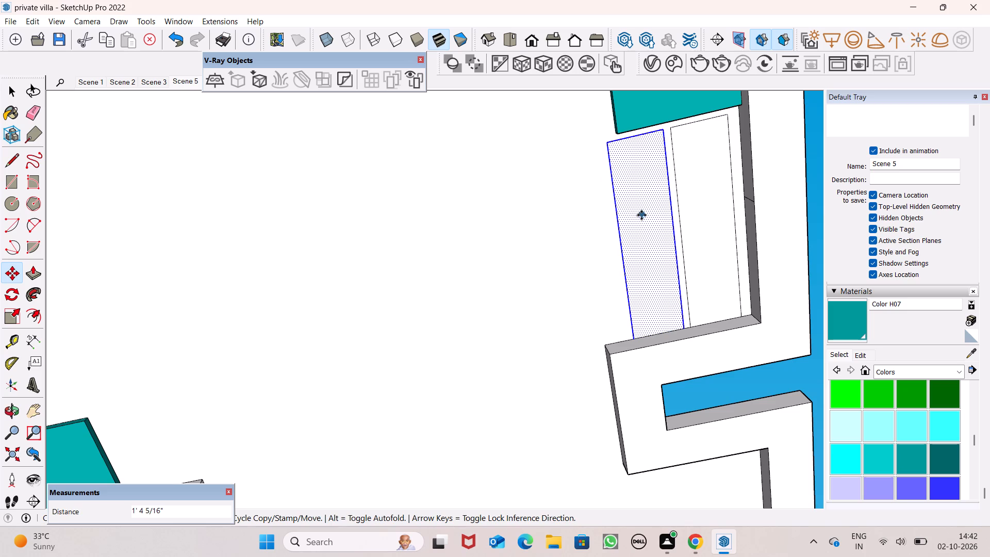
{"action": "key", "text": "space"}
{"action": "scroll", "coordinate": [634, 222], "scroll_direction": "down", "scroll_amount": 7}
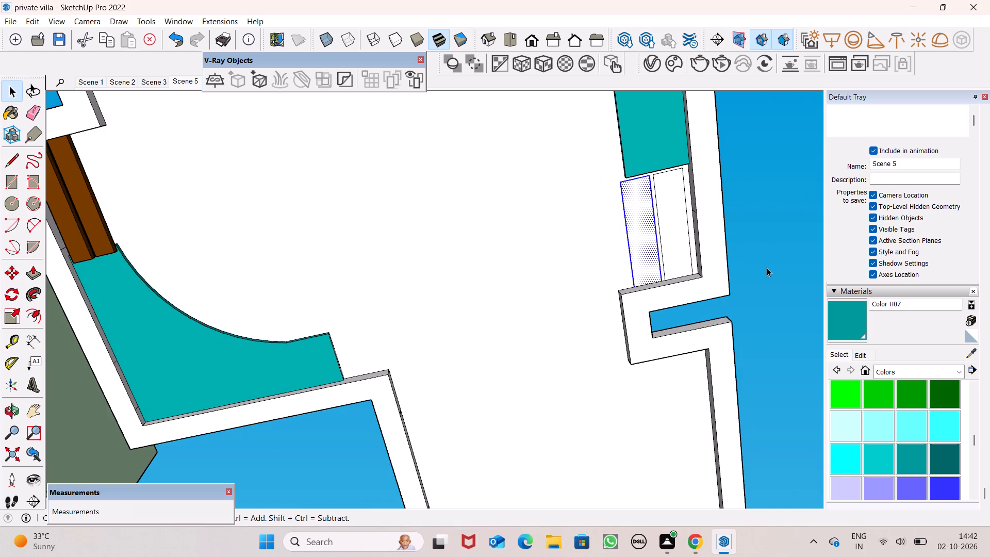
{"action": "left_click", "coordinate": [767, 268]}
Move the strip beside the long wall about 1 15/16" closer to that wall.
{"action": "scroll", "coordinate": [735, 253], "scroll_direction": "up", "scroll_amount": 2}
{"action": "middle_click_drag", "start_coordinate": [703, 276], "coordinate": [661, 168]}
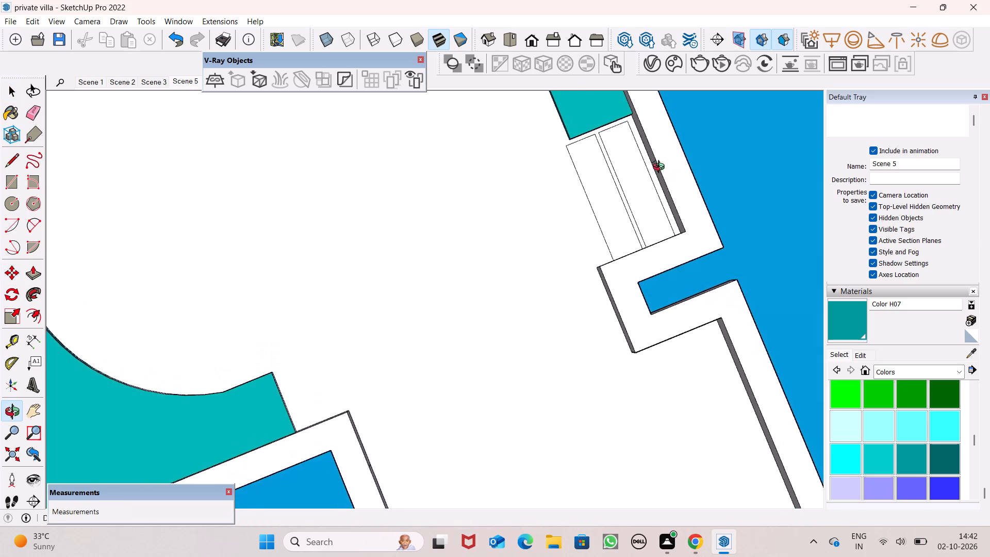
{"action": "middle_click_drag", "start_coordinate": [661, 168], "coordinate": [806, 277]}
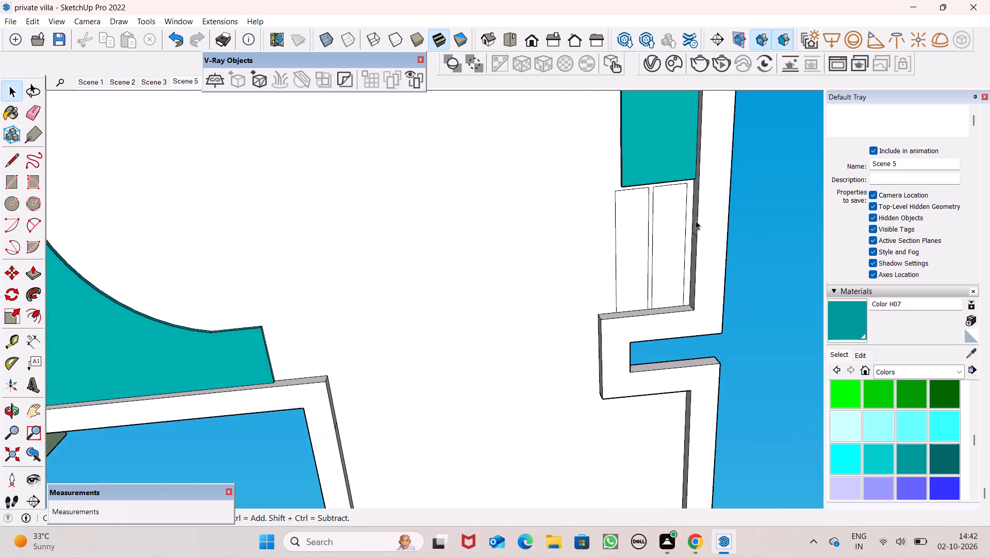
{"action": "scroll", "coordinate": [650, 190], "scroll_direction": "up", "scroll_amount": 1}
{"action": "scroll", "coordinate": [649, 190], "scroll_direction": "down", "scroll_amount": 1}
{"action": "scroll", "coordinate": [649, 190], "scroll_direction": "up", "scroll_amount": 5}
{"action": "double_click", "coordinate": [675, 239]}
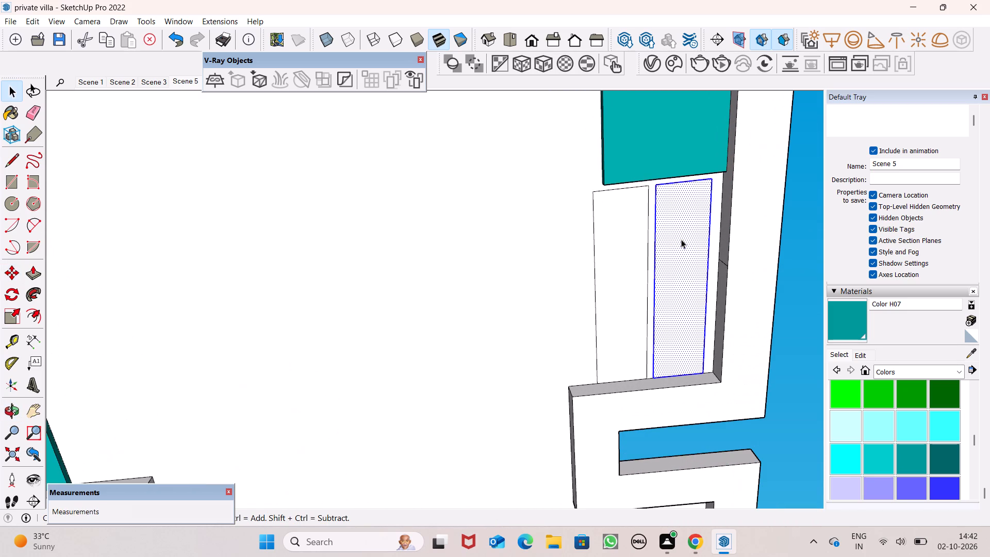
{"action": "key", "text": "m"}
{"action": "key", "text": "Return"}
{"action": "left_click_drag", "start_coordinate": [682, 239], "coordinate": [704, 247]}
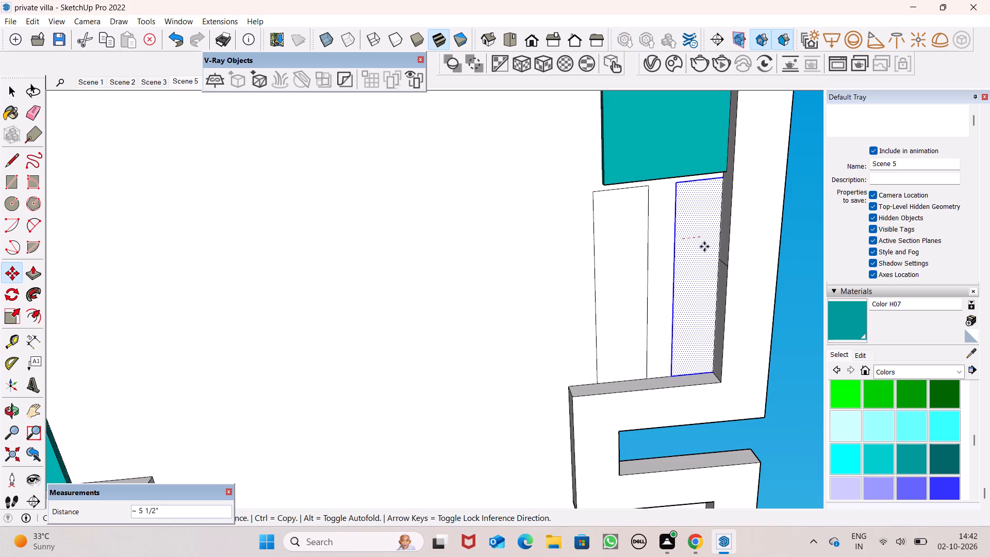
{"action": "left_click_drag", "start_coordinate": [704, 247], "coordinate": [689, 237]}
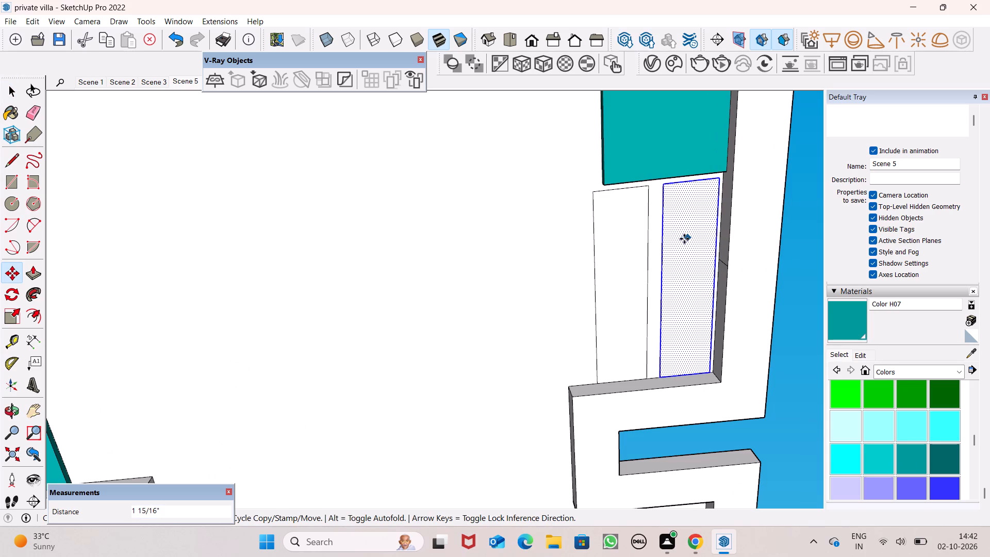
{"action": "key", "text": "space"}
{"action": "left_click", "coordinate": [803, 357]}
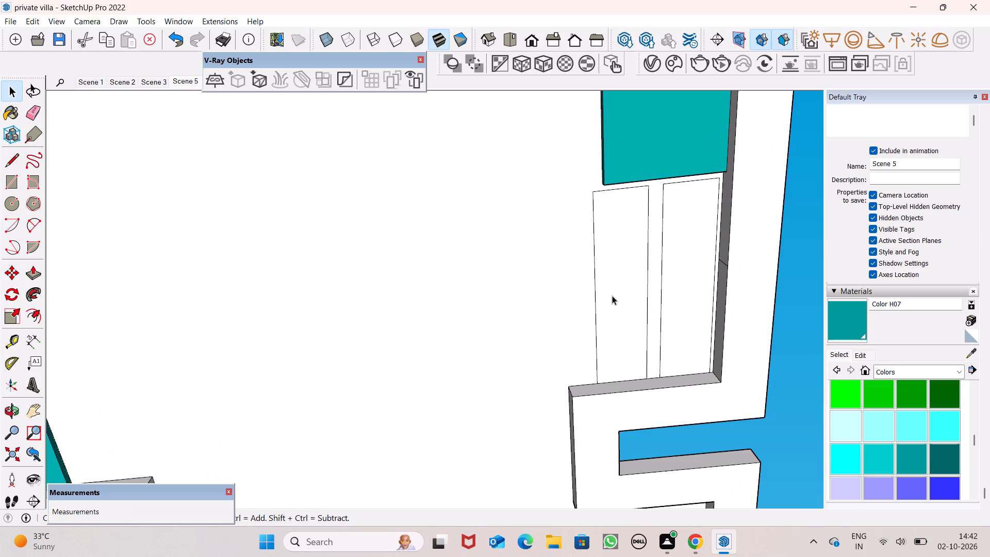
Move the outer strip about 2 1/2" towards the wall-side strip, leaving a narrow gap between them.
{"action": "left_click", "coordinate": [610, 297]}
{"action": "left_click", "coordinate": [610, 298]}
{"action": "key", "text": "m"}
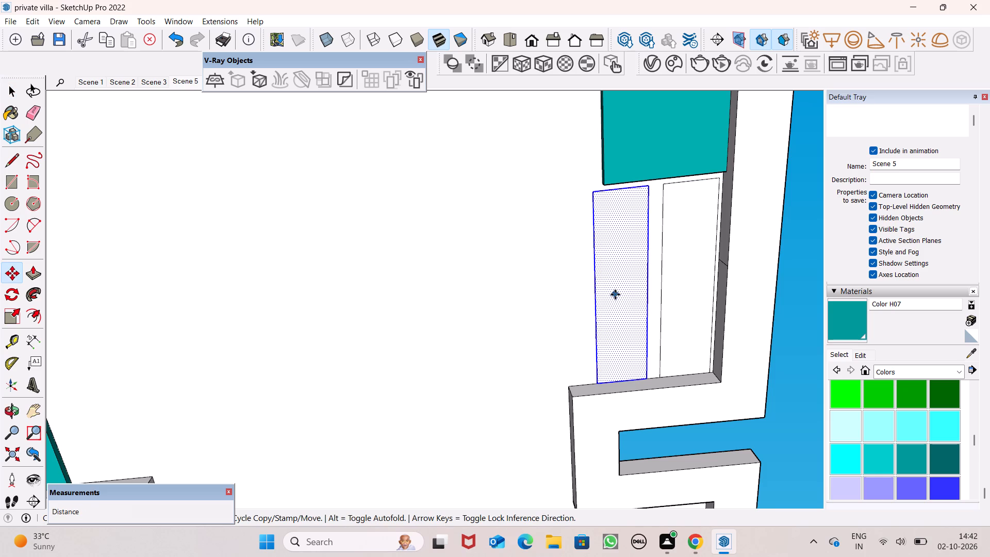
{"action": "key", "text": "Return"}
{"action": "left_click_drag", "start_coordinate": [632, 314], "coordinate": [635, 318]}
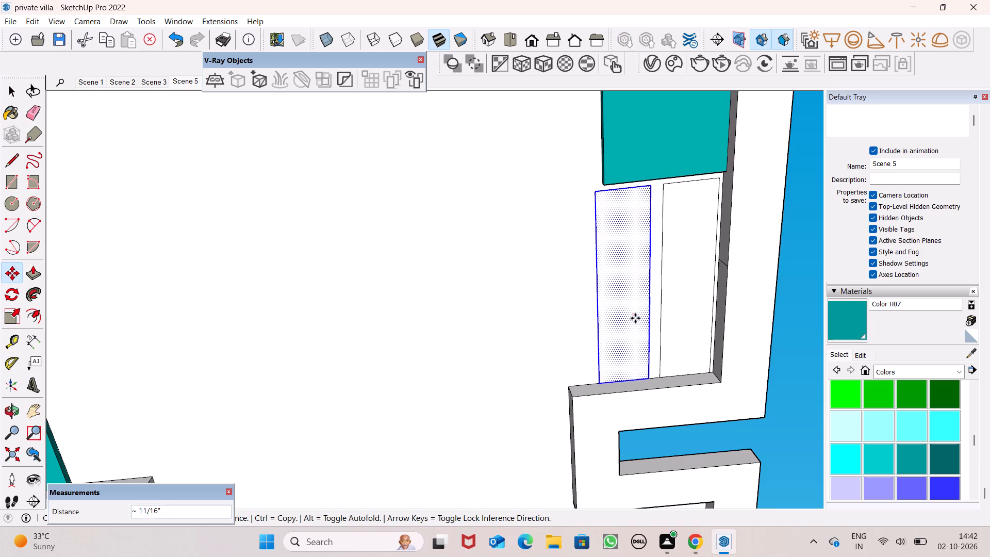
{"action": "left_click_drag", "start_coordinate": [635, 318], "coordinate": [643, 314]}
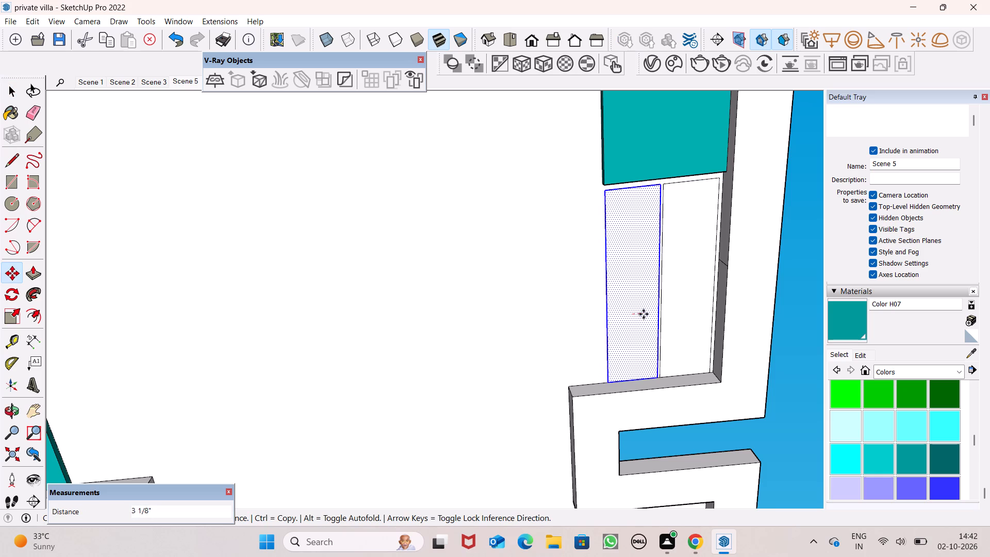
{"action": "left_click_drag", "start_coordinate": [643, 314], "coordinate": [641, 313]}
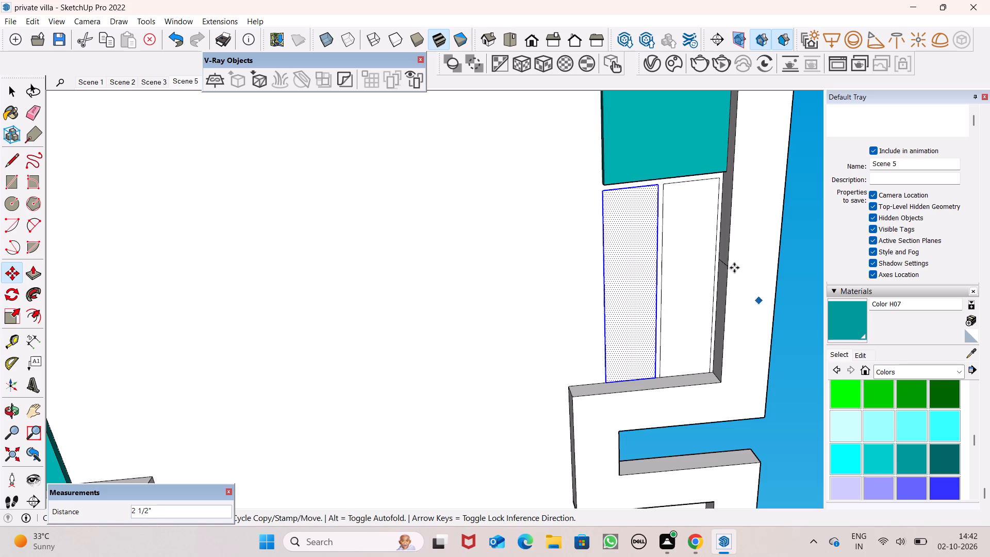
{"action": "key", "text": "space"}
{"action": "key", "text": "space"}
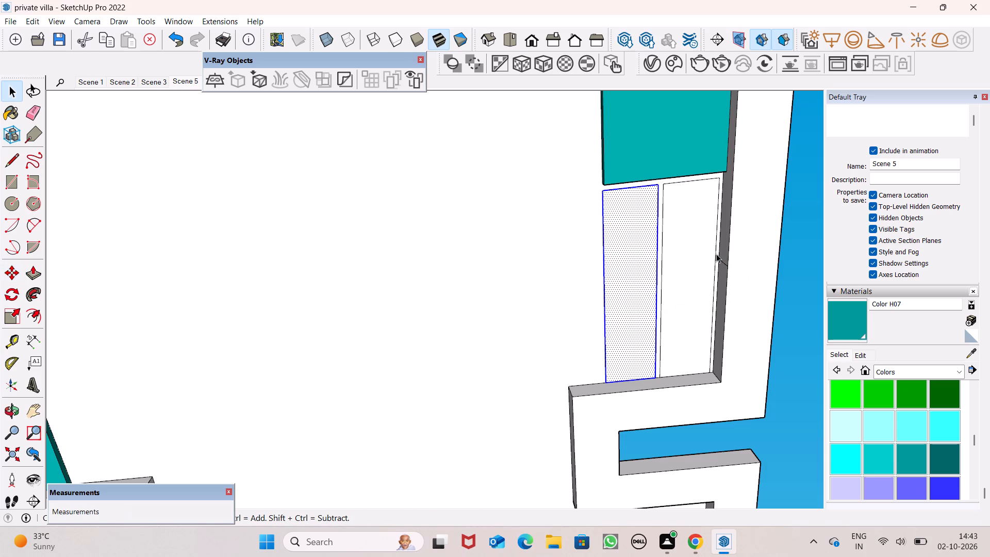
{"action": "key", "text": "space"}
{"action": "scroll", "coordinate": [695, 253], "scroll_direction": "down", "scroll_amount": 7}
{"action": "left_click", "coordinate": [737, 307]}
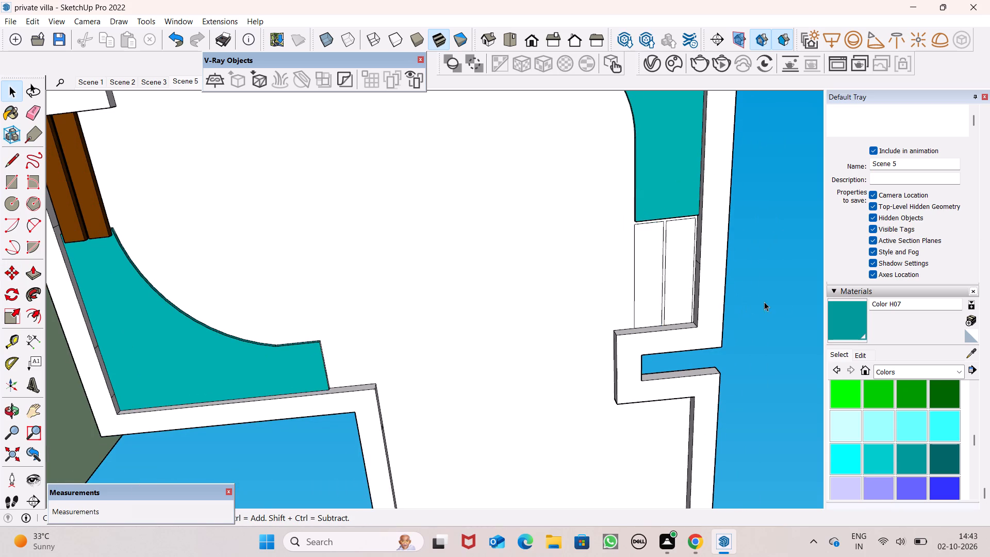
Extrude both narrow strips to a thickness of 3" with Push/Pull.
{"action": "scroll", "coordinate": [789, 303], "scroll_direction": "up", "scroll_amount": 5}
{"action": "middle_click_drag", "start_coordinate": [785, 305], "coordinate": [774, 168]}
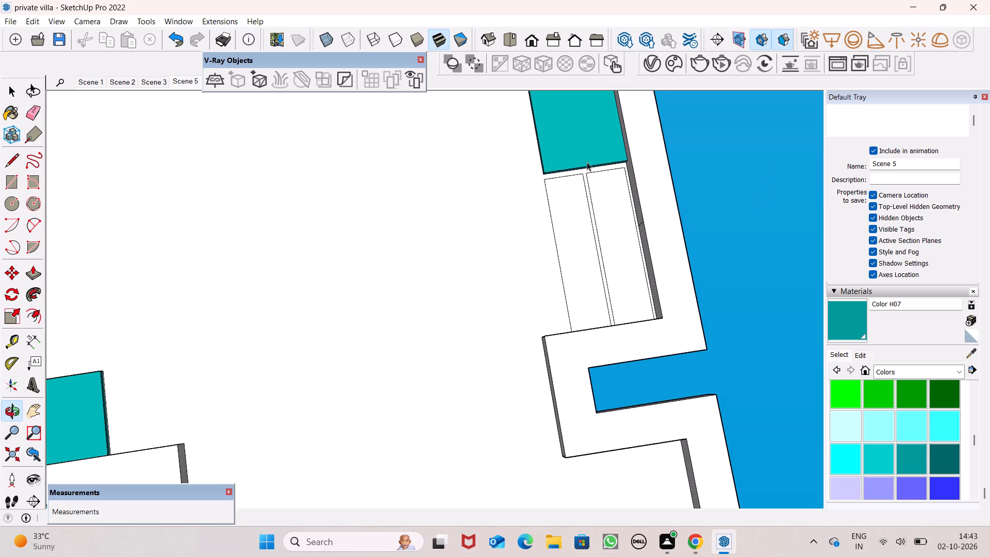
{"action": "left_click", "coordinate": [35, 271]}
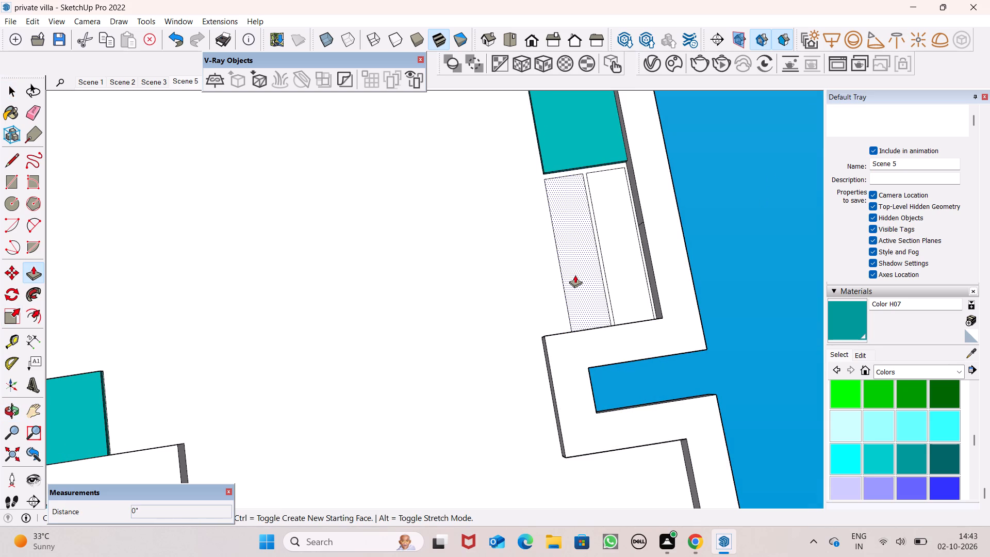
{"action": "left_click_drag", "start_coordinate": [575, 275], "coordinate": [639, 309]}
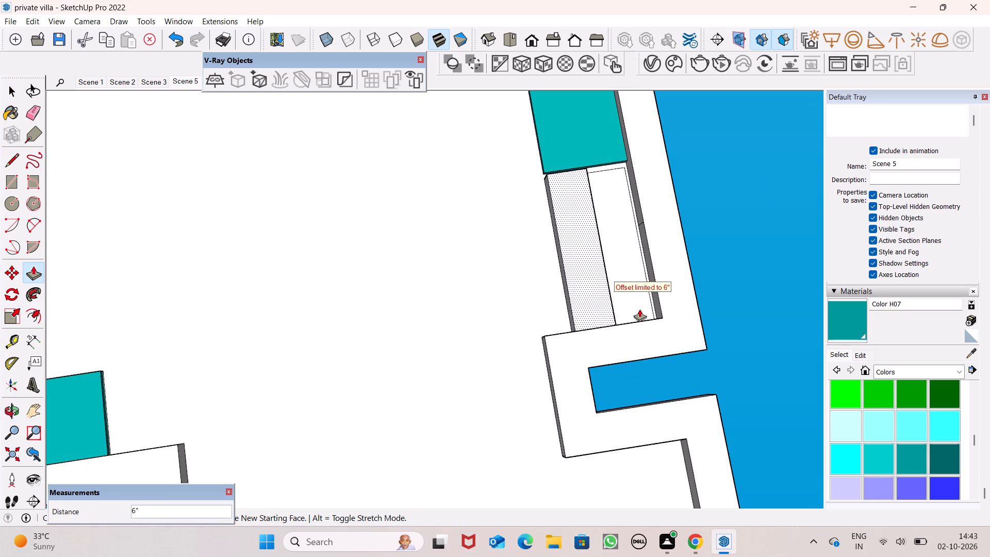
{"action": "left_click_drag", "start_coordinate": [639, 309], "coordinate": [644, 298]}
{"action": "key", "text": "3"}
{"action": "key", "text": "shift+quotedbl"}
{"action": "key", "text": "Return"}
{"action": "left_click_drag", "start_coordinate": [626, 282], "coordinate": [626, 281]}
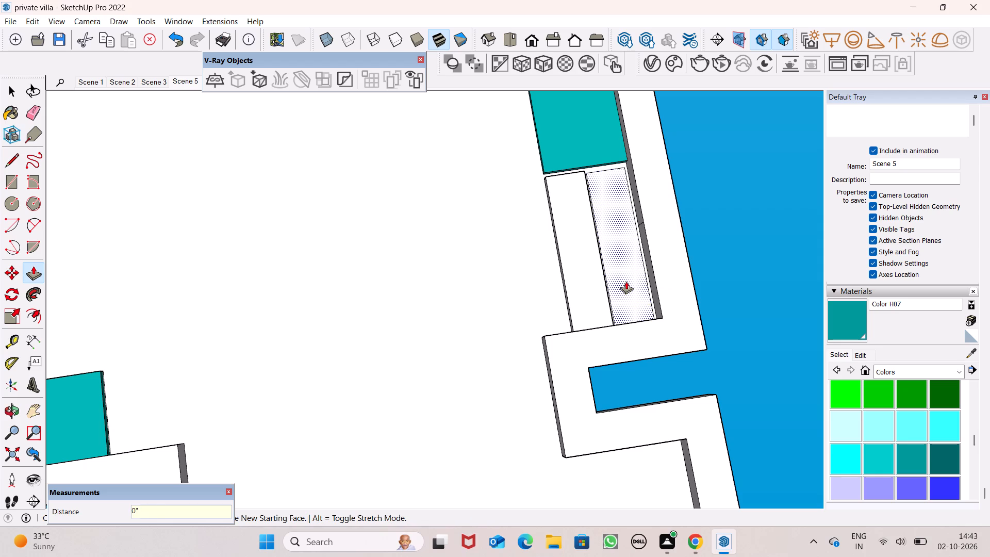
{"action": "left_click_drag", "start_coordinate": [626, 281], "coordinate": [602, 288]}
Extend the end faces of both strips about 1 15/16" to meet the teal slab.
{"action": "scroll", "coordinate": [672, 282], "scroll_direction": "down", "scroll_amount": 5}
{"action": "middle_click_drag", "start_coordinate": [642, 244], "coordinate": [671, 465]}
{"action": "scroll", "coordinate": [673, 453], "scroll_direction": "up", "scroll_amount": 1}
{"action": "scroll", "coordinate": [713, 131], "scroll_direction": "up", "scroll_amount": 7}
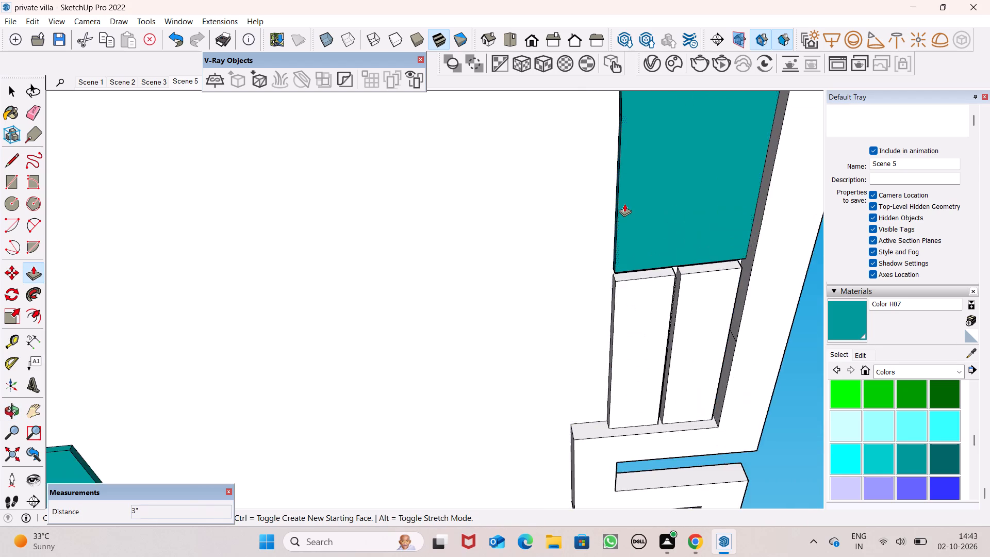
{"action": "scroll", "coordinate": [624, 204], "scroll_direction": "up", "scroll_amount": 7}
{"action": "left_click_drag", "start_coordinate": [641, 332], "coordinate": [647, 299]}
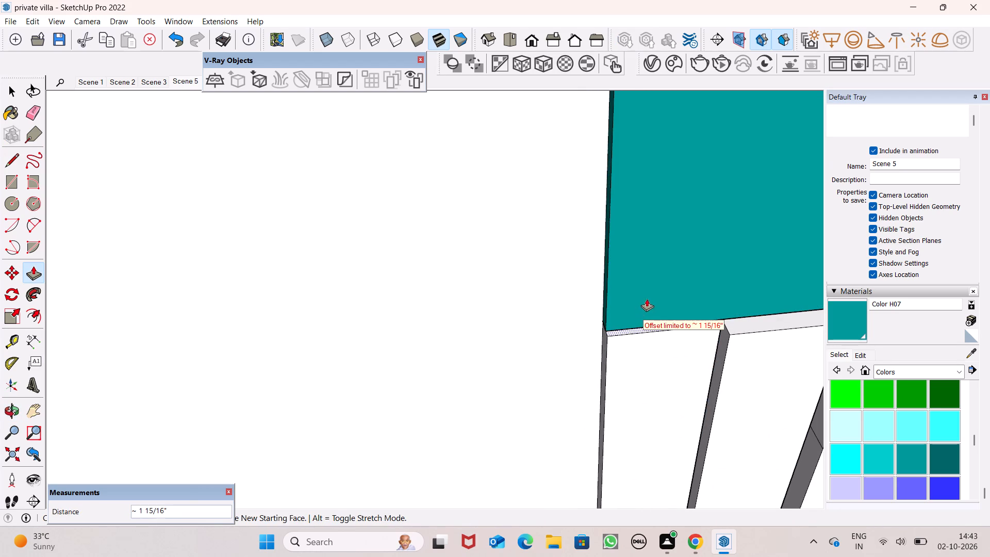
{"action": "left_click_drag", "start_coordinate": [647, 299], "coordinate": [648, 292]}
{"action": "middle_click_drag", "start_coordinate": [640, 337], "coordinate": [667, 379]}
{"action": "scroll", "coordinate": [668, 379], "scroll_direction": "up", "scroll_amount": 1}
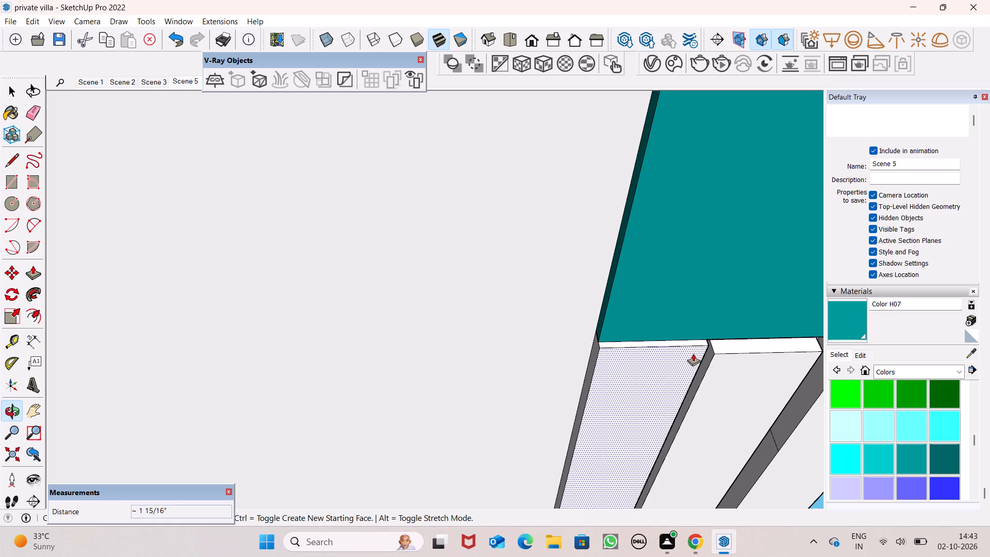
{"action": "left_click_drag", "start_coordinate": [775, 342], "coordinate": [760, 306]}
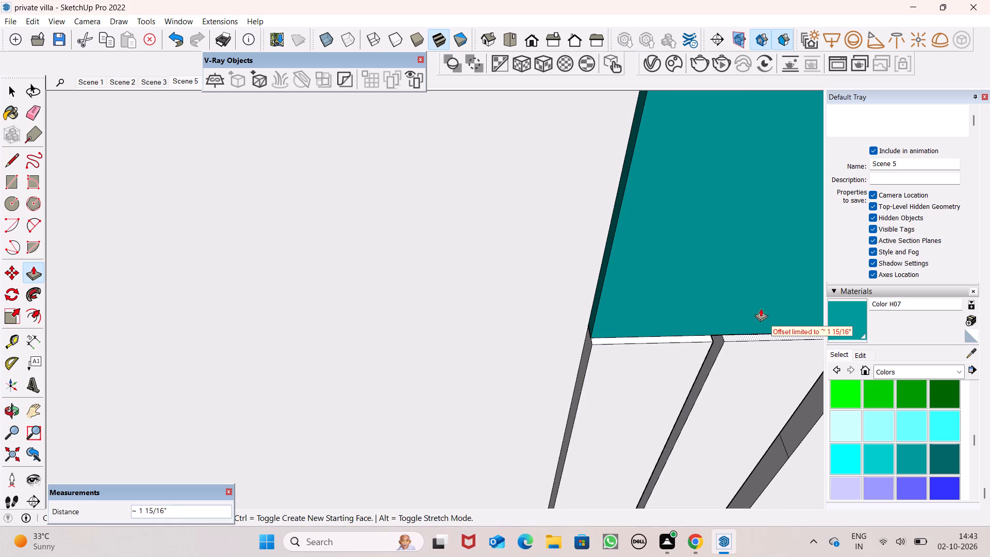
Examine the two extruded strips and their junction with the teal slab from several angles.
{"action": "scroll", "coordinate": [684, 277], "scroll_direction": "down", "scroll_amount": 11}
{"action": "middle_click_drag", "start_coordinate": [683, 316], "coordinate": [814, 362]}
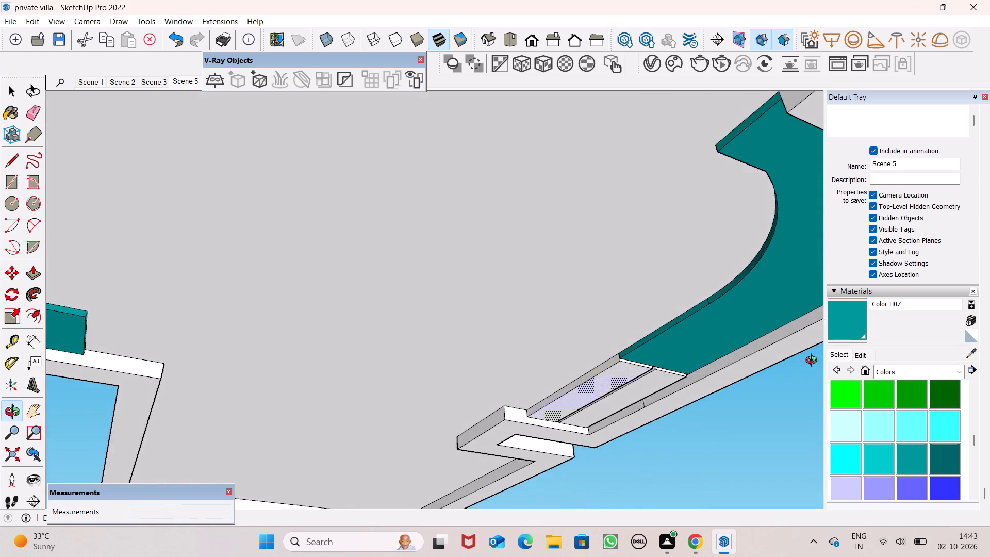
{"action": "middle_click_drag", "start_coordinate": [814, 362], "coordinate": [833, 235]}
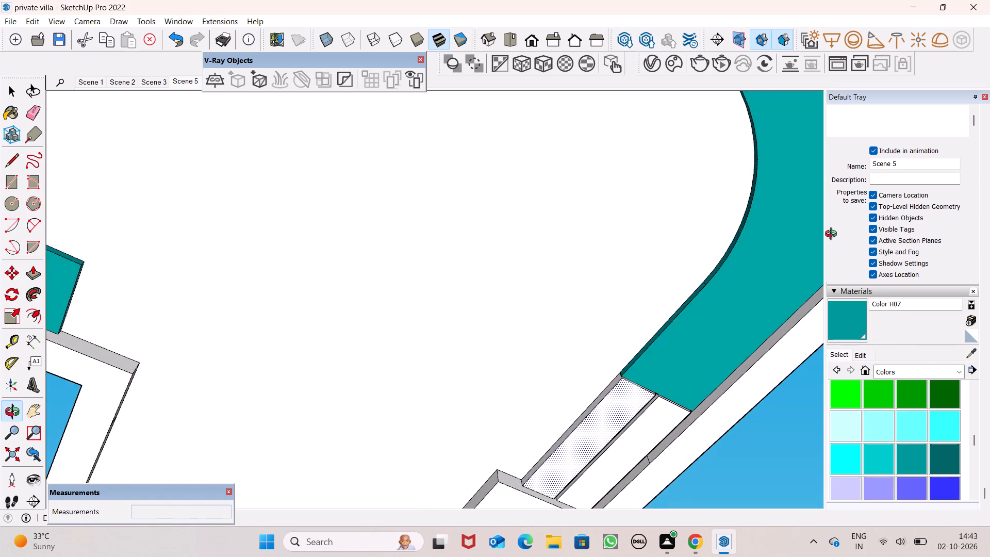
{"action": "middle_click_drag", "start_coordinate": [833, 235], "coordinate": [721, 102]}
{"action": "middle_click_drag", "start_coordinate": [739, 278], "coordinate": [712, 183]}
{"action": "scroll", "coordinate": [727, 201], "scroll_direction": "up", "scroll_amount": 1}
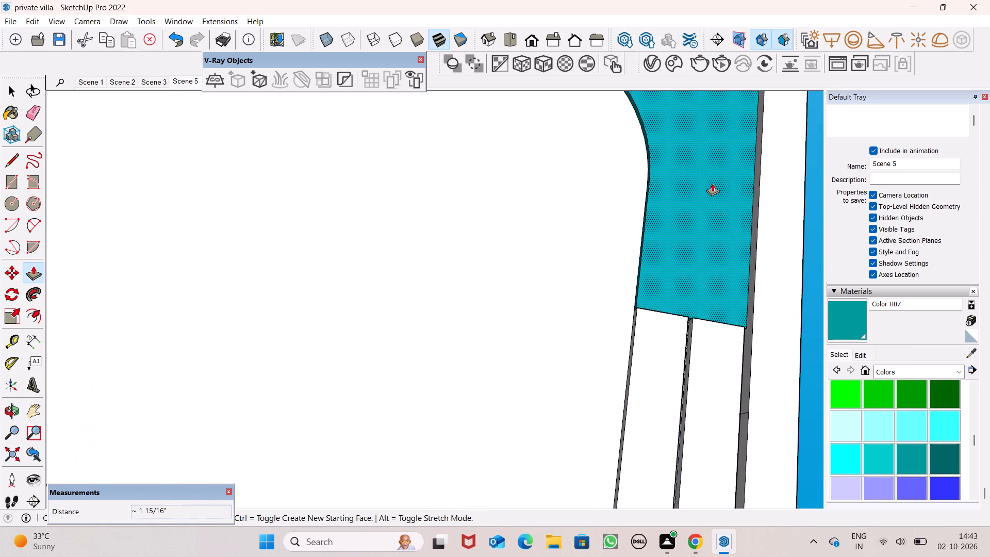
{"action": "scroll", "coordinate": [712, 183], "scroll_direction": "down", "scroll_amount": 11}
{"action": "scroll", "coordinate": [767, 298], "scroll_direction": "up", "scroll_amount": 1}
{"action": "middle_click_drag", "start_coordinate": [767, 303], "coordinate": [773, 280]}
{"action": "scroll", "coordinate": [773, 283], "scroll_direction": "up", "scroll_amount": 1}
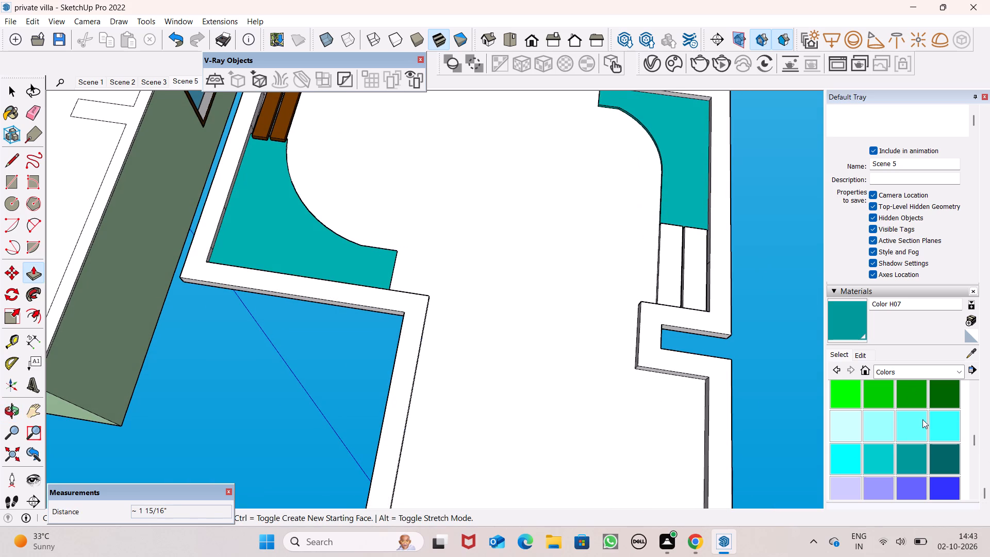
Paint the top faces of both extruded strips dark brown with Color C08.
{"action": "scroll", "coordinate": [915, 430], "scroll_direction": "down", "scroll_amount": 8}
{"action": "scroll", "coordinate": [919, 433], "scroll_direction": "up", "scroll_amount": 2}
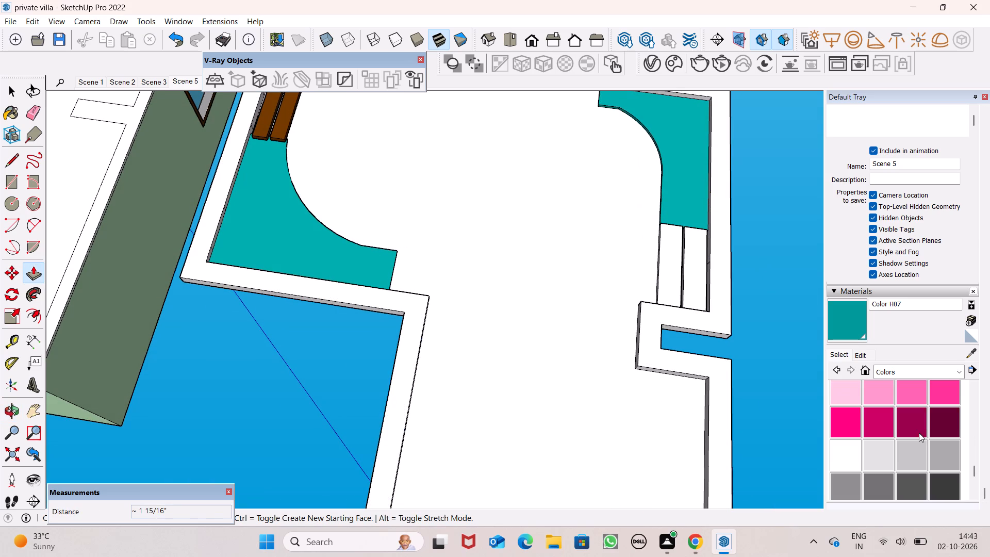
{"action": "scroll", "coordinate": [919, 433], "scroll_direction": "up", "scroll_amount": 9}
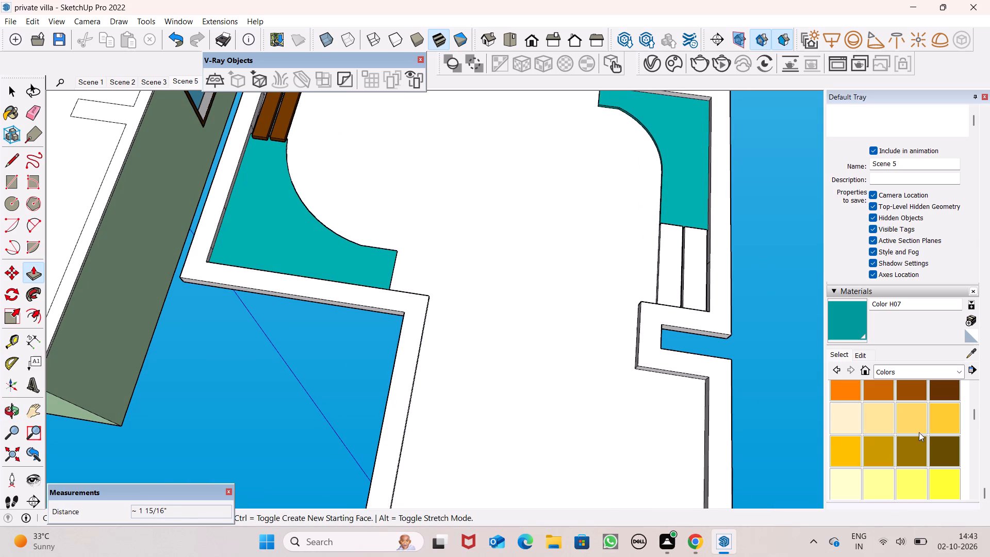
{"action": "left_click", "coordinate": [944, 388]}
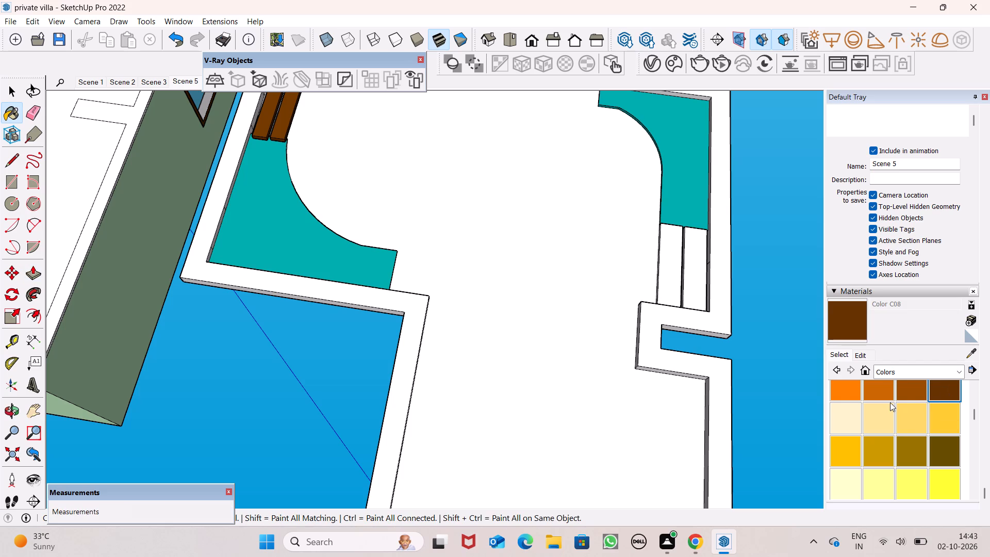
{"action": "scroll", "coordinate": [654, 267], "scroll_direction": "up", "scroll_amount": 7}
{"action": "left_click", "coordinate": [673, 271]}
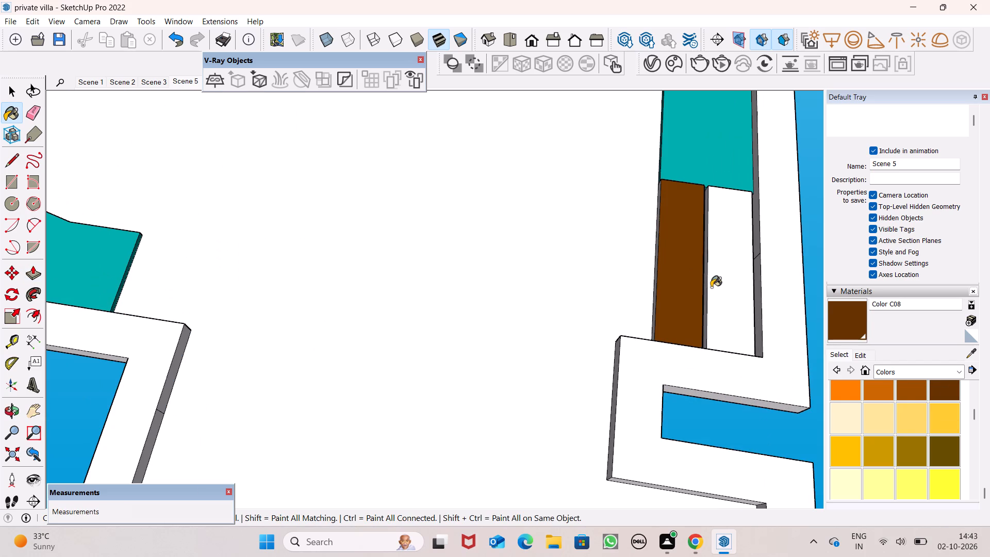
{"action": "left_click", "coordinate": [717, 291]}
Paint the room-facing long sides of both strips with Color C08.
{"action": "scroll", "coordinate": [712, 293], "scroll_direction": "down", "scroll_amount": 2}
{"action": "scroll", "coordinate": [700, 296], "scroll_direction": "up", "scroll_amount": 1}
{"action": "middle_click_drag", "start_coordinate": [715, 303], "coordinate": [933, 258]}
{"action": "scroll", "coordinate": [519, 84], "scroll_direction": "up", "scroll_amount": 8}
{"action": "scroll", "coordinate": [565, 167], "scroll_direction": "up", "scroll_amount": 7}
{"action": "left_click", "coordinate": [550, 201]}
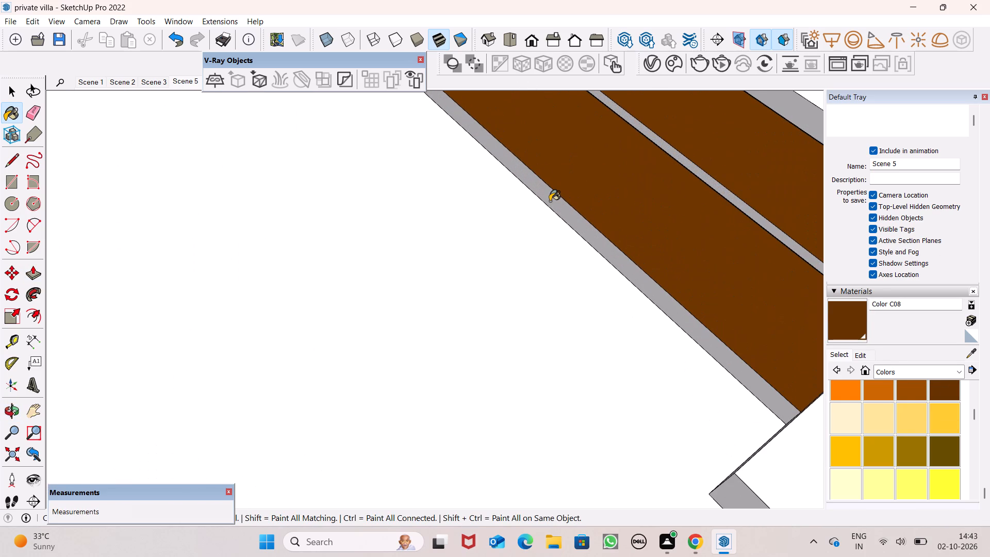
{"action": "scroll", "coordinate": [697, 204], "scroll_direction": "up", "scroll_amount": 5}
{"action": "left_click", "coordinate": [727, 170]}
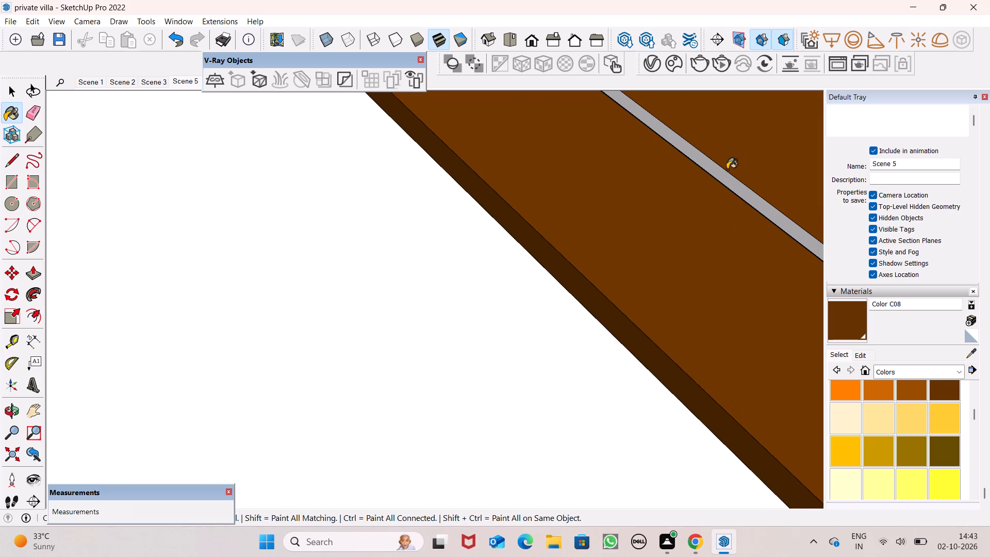
Paint the outer strip's long side facing the narrow gap with Color C08.
{"action": "scroll", "coordinate": [721, 174], "scroll_direction": "down", "scroll_amount": 8}
{"action": "scroll", "coordinate": [704, 190], "scroll_direction": "up", "scroll_amount": 1}
{"action": "scroll", "coordinate": [704, 201], "scroll_direction": "down", "scroll_amount": 18}
{"action": "scroll", "coordinate": [697, 211], "scroll_direction": "up", "scroll_amount": 1}
{"action": "middle_click_drag", "start_coordinate": [722, 210], "coordinate": [685, 309]}
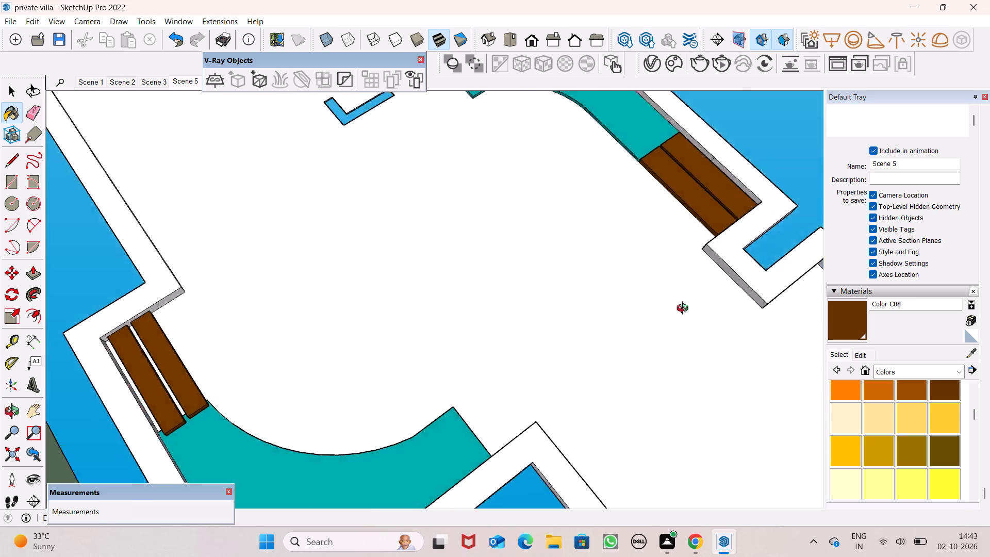
{"action": "middle_click_drag", "start_coordinate": [685, 309], "coordinate": [357, 252]}
{"action": "scroll", "coordinate": [398, 262], "scroll_direction": "down", "scroll_amount": 7}
{"action": "scroll", "coordinate": [462, 285], "scroll_direction": "down", "scroll_amount": 6}
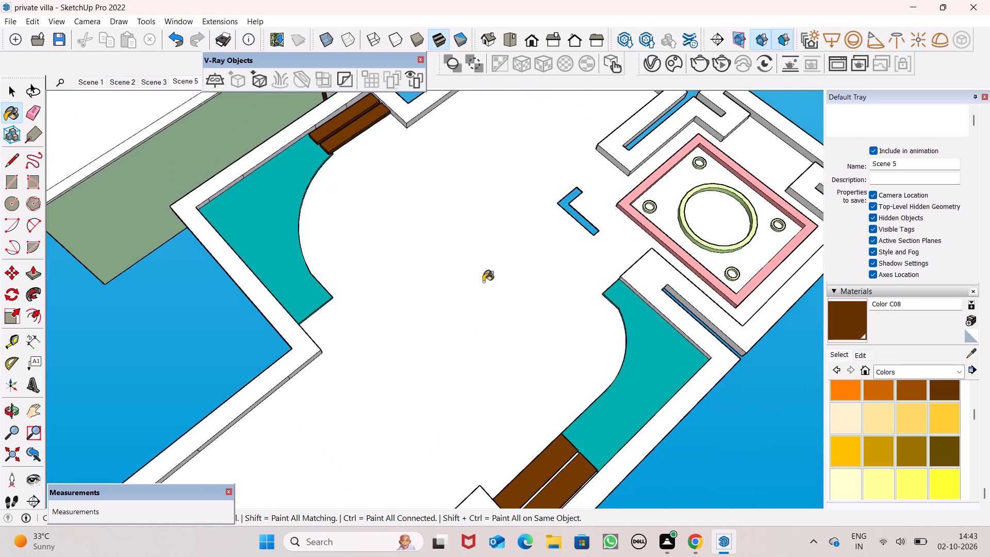
{"action": "scroll", "coordinate": [483, 282], "scroll_direction": "down", "scroll_amount": 10}
{"action": "scroll", "coordinate": [536, 458], "scroll_direction": "up", "scroll_amount": 9}
{"action": "scroll", "coordinate": [516, 399], "scroll_direction": "up", "scroll_amount": 7}
{"action": "scroll", "coordinate": [517, 399], "scroll_direction": "down", "scroll_amount": 1}
{"action": "scroll", "coordinate": [517, 399], "scroll_direction": "up", "scroll_amount": 2}
{"action": "scroll", "coordinate": [500, 331], "scroll_direction": "up", "scroll_amount": 9}
{"action": "left_click", "coordinate": [385, 274]}
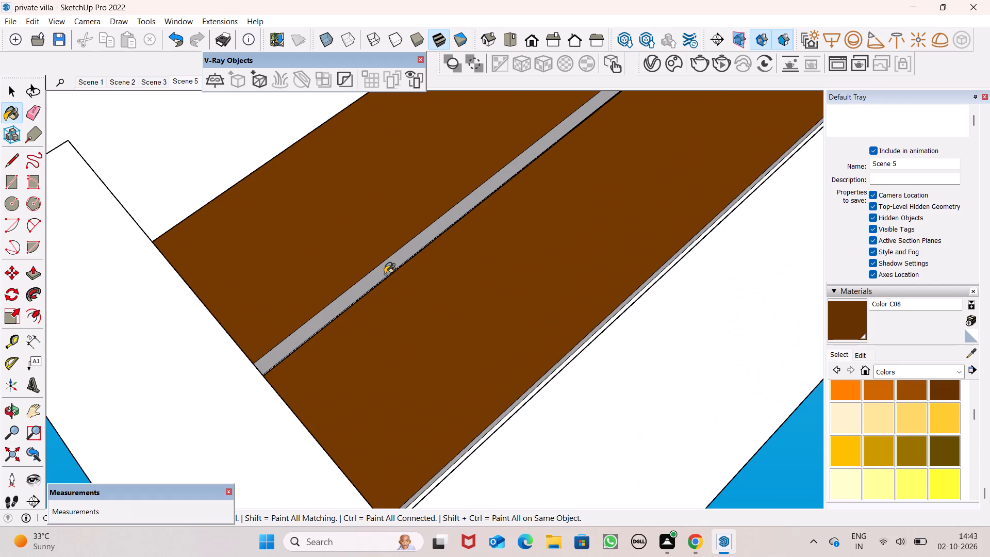
Paint the wall-side strip's long side facing the wall with Color C08.
{"action": "scroll", "coordinate": [419, 327], "scroll_direction": "down", "scroll_amount": 3}
{"action": "middle_click_drag", "start_coordinate": [432, 366], "coordinate": [586, 400]}
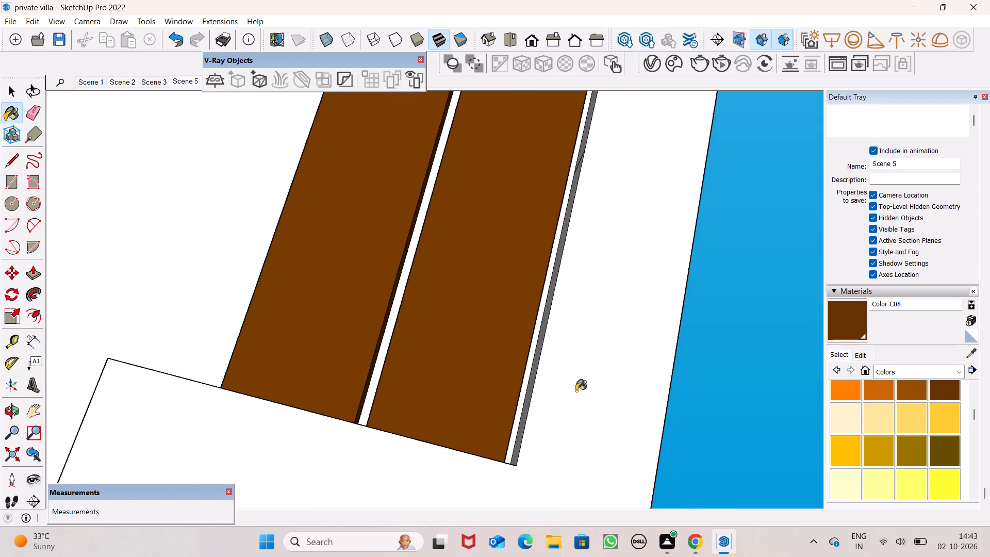
{"action": "scroll", "coordinate": [553, 379], "scroll_direction": "up", "scroll_amount": 8}
{"action": "scroll", "coordinate": [493, 345], "scroll_direction": "up", "scroll_amount": 6}
{"action": "middle_click_drag", "start_coordinate": [525, 359], "coordinate": [453, 315]}
{"action": "scroll", "coordinate": [455, 314], "scroll_direction": "up", "scroll_amount": 1}
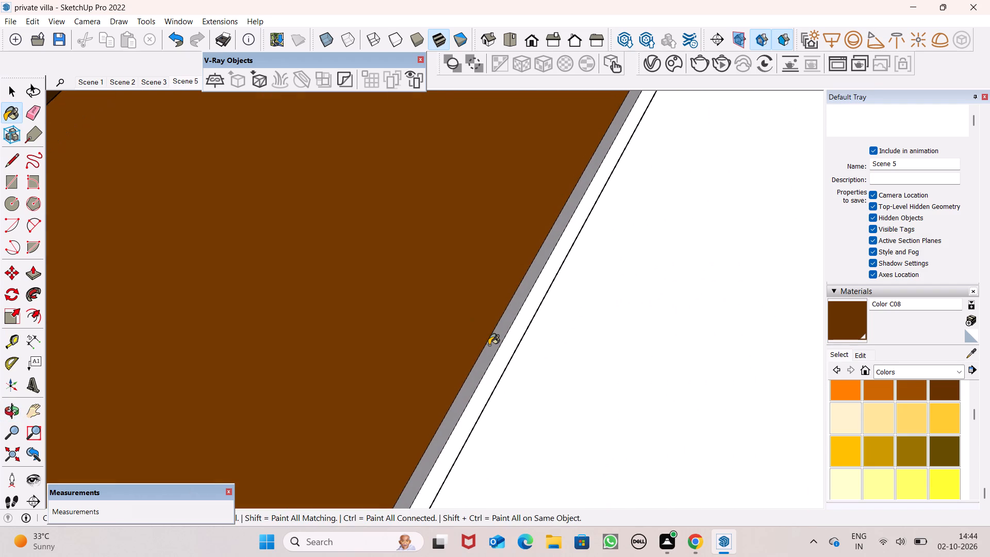
{"action": "scroll", "coordinate": [489, 345], "scroll_direction": "up", "scroll_amount": 8}
{"action": "left_click", "coordinate": [491, 347]}
Examine the painted strips, the gap between them and the adjoining wall return from several angles.
{"action": "scroll", "coordinate": [535, 342], "scroll_direction": "down", "scroll_amount": 17}
{"action": "scroll", "coordinate": [575, 376], "scroll_direction": "up", "scroll_amount": 1}
{"action": "scroll", "coordinate": [575, 374], "scroll_direction": "down", "scroll_amount": 4}
{"action": "scroll", "coordinate": [583, 350], "scroll_direction": "up", "scroll_amount": 1}
{"action": "middle_click_drag", "start_coordinate": [593, 359], "coordinate": [637, 385]}
{"action": "scroll", "coordinate": [638, 386], "scroll_direction": "down", "scroll_amount": 11}
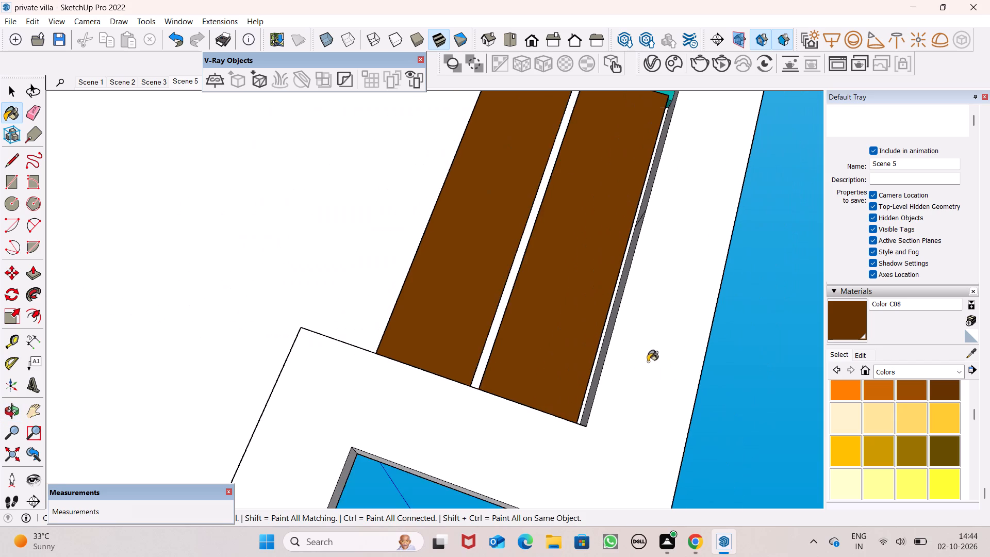
{"action": "scroll", "coordinate": [648, 362], "scroll_direction": "down", "scroll_amount": 7}
{"action": "middle_click_drag", "start_coordinate": [563, 317], "coordinate": [863, 375]}
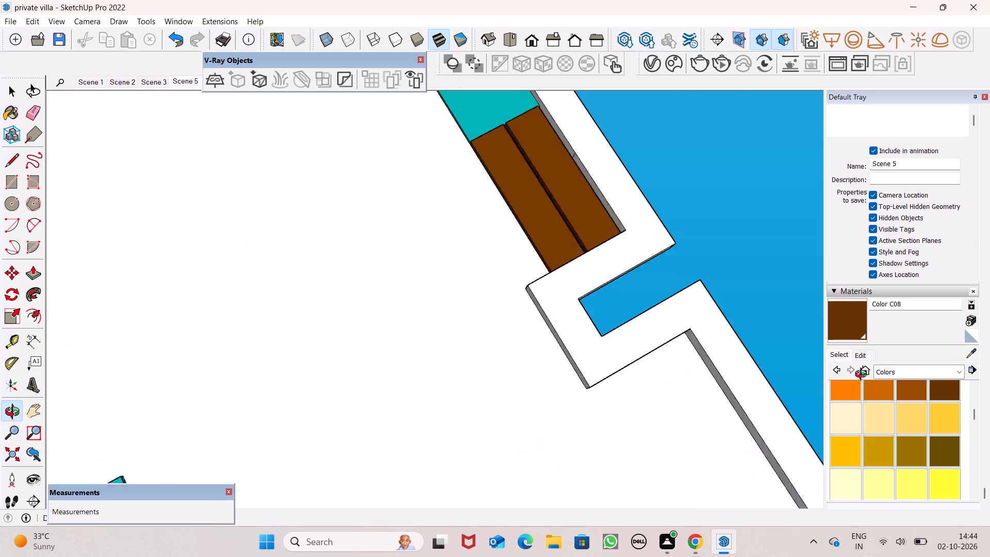
{"action": "middle_click_drag", "start_coordinate": [863, 375], "coordinate": [885, 288]}
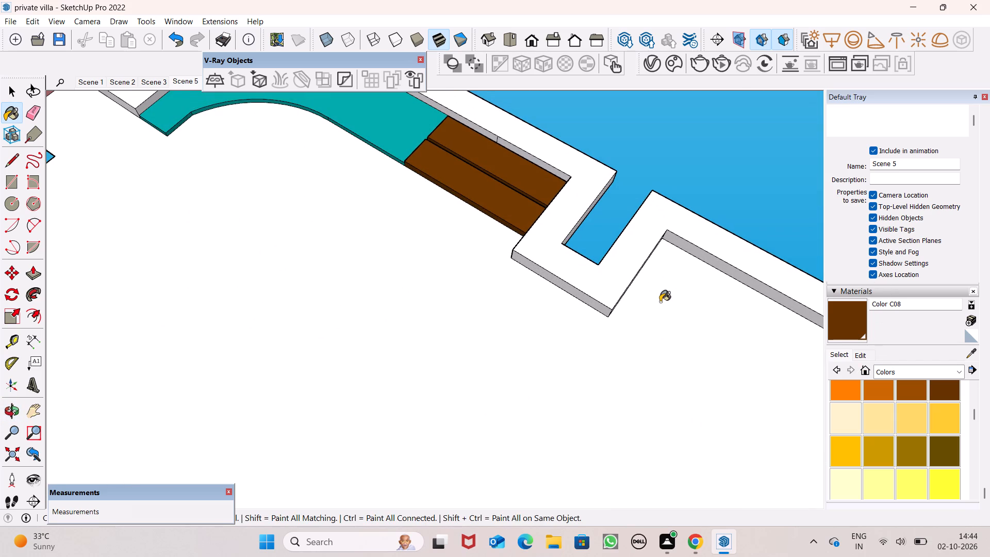
{"action": "scroll", "coordinate": [655, 338], "scroll_direction": "up", "scroll_amount": 2}
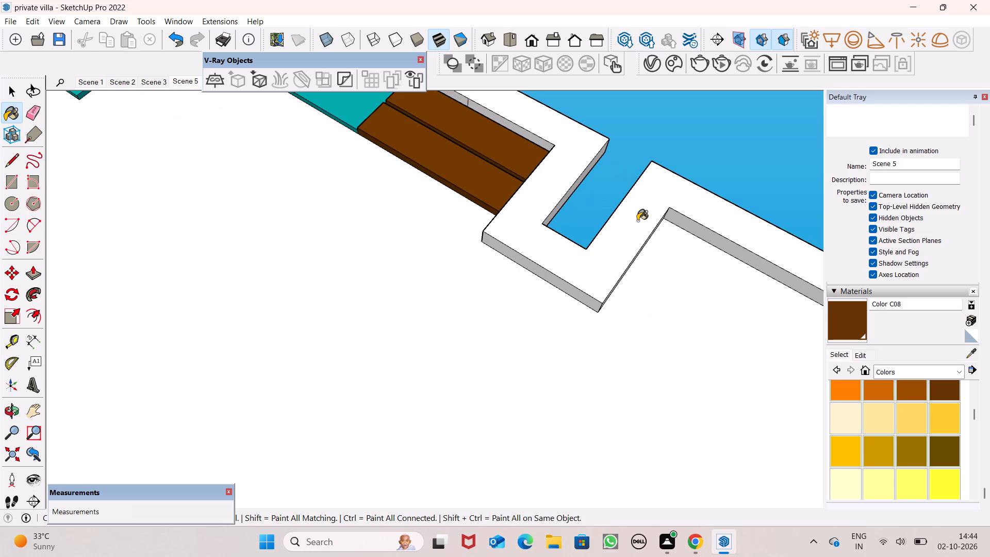
Examine the separate wall layout with its teal slabs and brown strips from several angles beside the main floor plan.
{"action": "key", "text": "space"}
{"action": "scroll", "coordinate": [606, 216], "scroll_direction": "down", "scroll_amount": 16}
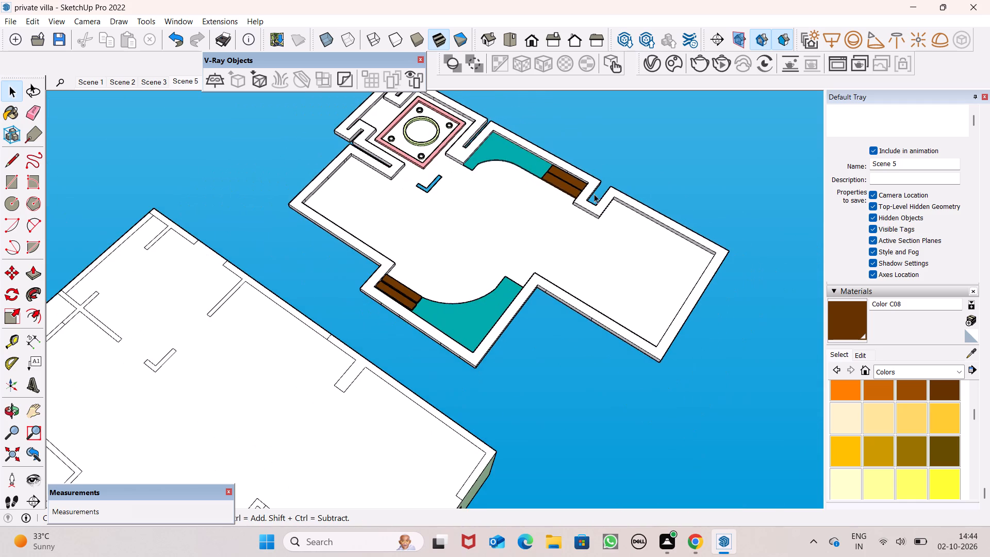
{"action": "scroll", "coordinate": [594, 194], "scroll_direction": "down", "scroll_amount": 4}
{"action": "middle_click_drag", "start_coordinate": [679, 245], "coordinate": [576, 288]}
{"action": "scroll", "coordinate": [575, 287], "scroll_direction": "up", "scroll_amount": 1}
{"action": "middle_click_drag", "start_coordinate": [583, 339], "coordinate": [499, 357]}
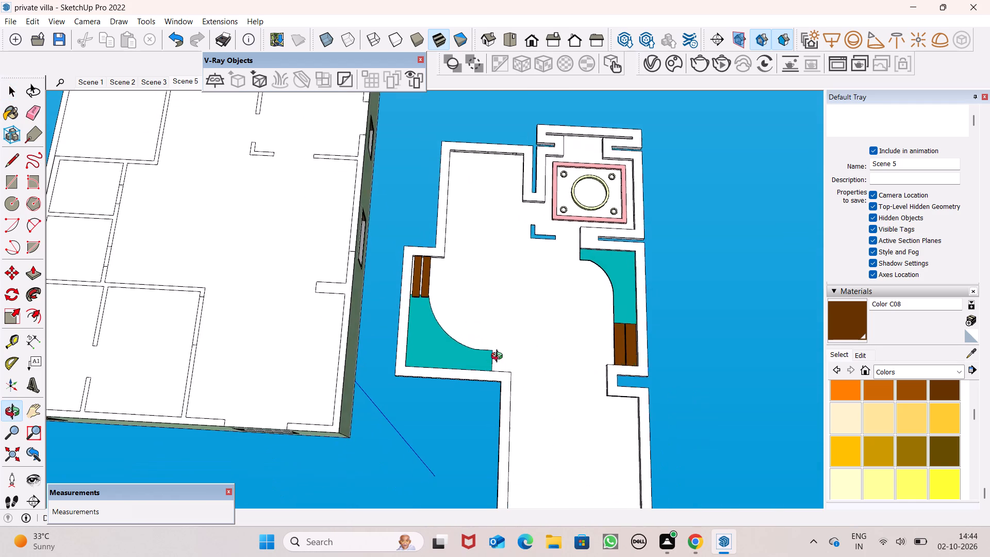
{"action": "middle_click_drag", "start_coordinate": [499, 357], "coordinate": [499, 352]}
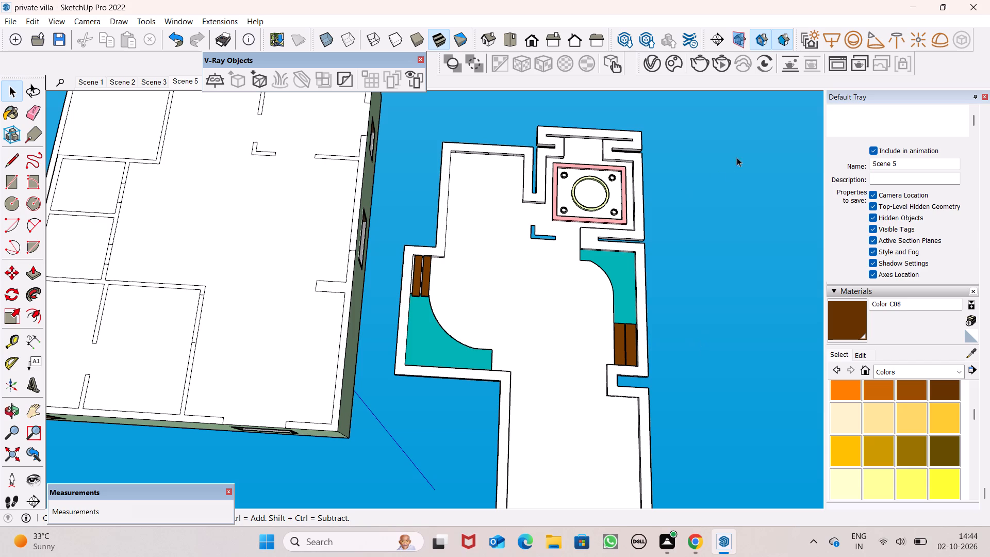
{"action": "scroll", "coordinate": [682, 222], "scroll_direction": "down", "scroll_amount": 6}
{"action": "scroll", "coordinate": [606, 242], "scroll_direction": "down", "scroll_amount": 5}
{"action": "scroll", "coordinate": [547, 212], "scroll_direction": "down", "scroll_amount": 14}
{"action": "scroll", "coordinate": [599, 250], "scroll_direction": "up", "scroll_amount": 15}
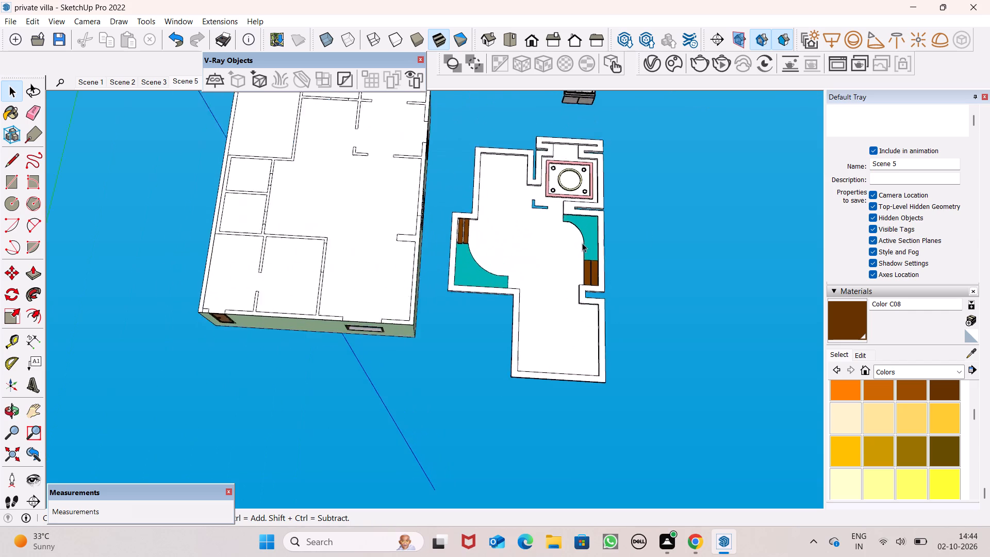
{"action": "scroll", "coordinate": [574, 242], "scroll_direction": "up", "scroll_amount": 1}
{"action": "middle_click_drag", "start_coordinate": [574, 241], "coordinate": [621, 440]}
{"action": "scroll", "coordinate": [473, 213], "scroll_direction": "down", "scroll_amount": 2}
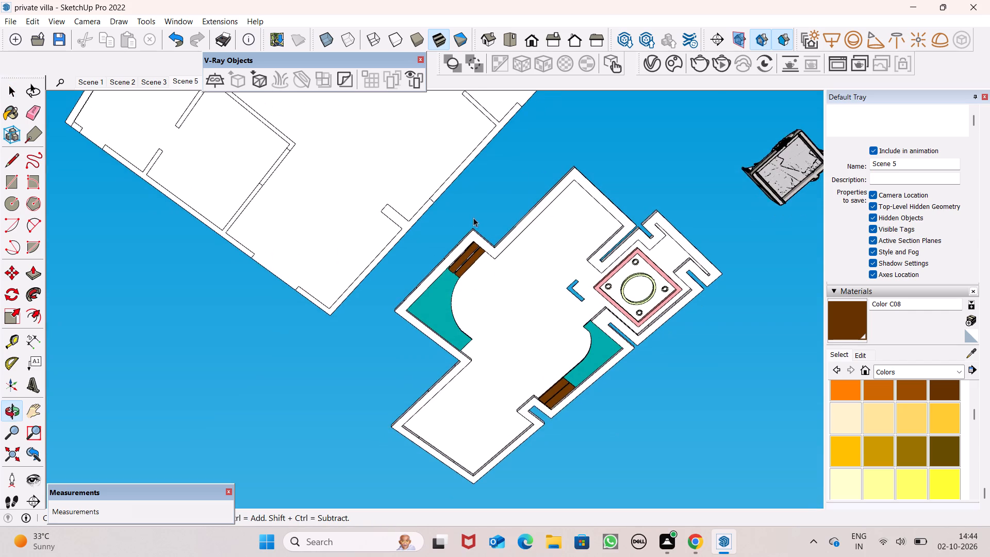
{"action": "scroll", "coordinate": [473, 218], "scroll_direction": "down", "scroll_amount": 9}
{"action": "middle_click_drag", "start_coordinate": [543, 244], "coordinate": [419, 85]}
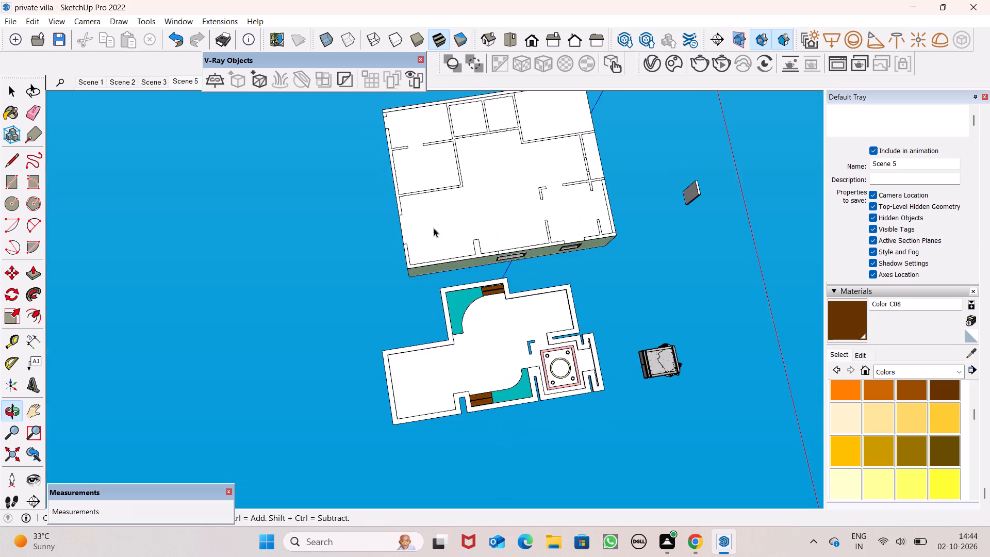
{"action": "scroll", "coordinate": [496, 432], "scroll_direction": "up", "scroll_amount": 9}
{"action": "scroll", "coordinate": [405, 347], "scroll_direction": "up", "scroll_amount": 1}
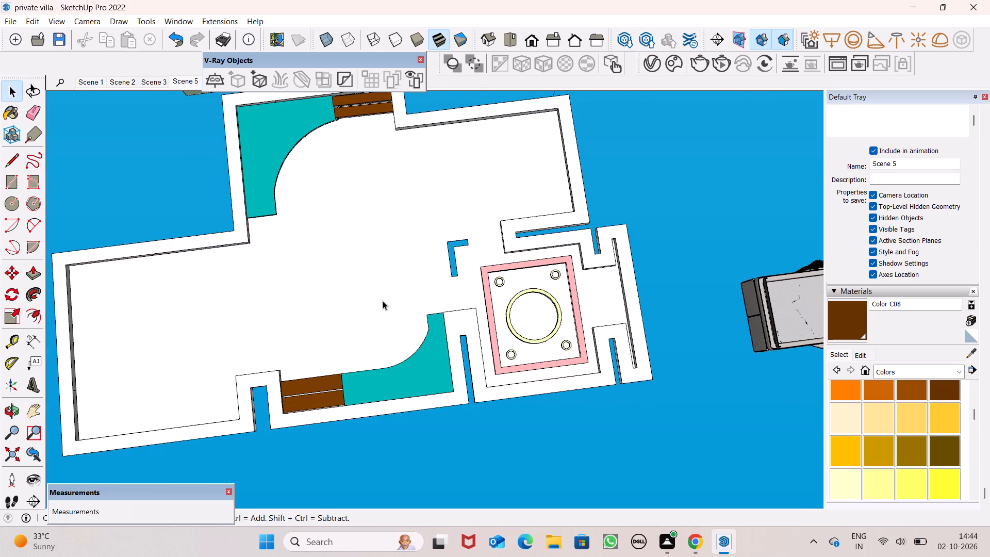
{"action": "scroll", "coordinate": [382, 300], "scroll_direction": "up", "scroll_amount": 1}
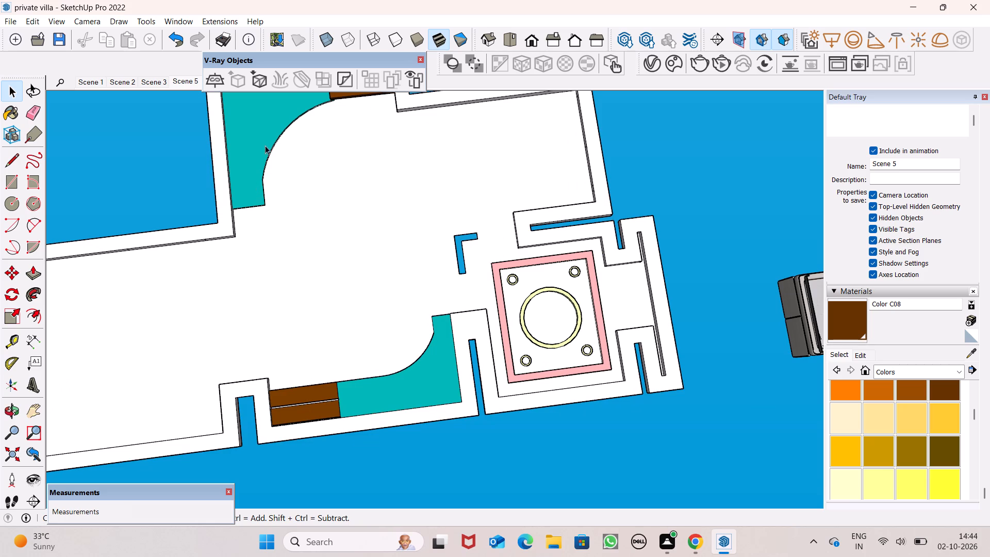
{"action": "scroll", "coordinate": [430, 253], "scroll_direction": "down", "scroll_amount": 2}
{"action": "scroll", "coordinate": [327, 133], "scroll_direction": "up", "scroll_amount": 3}
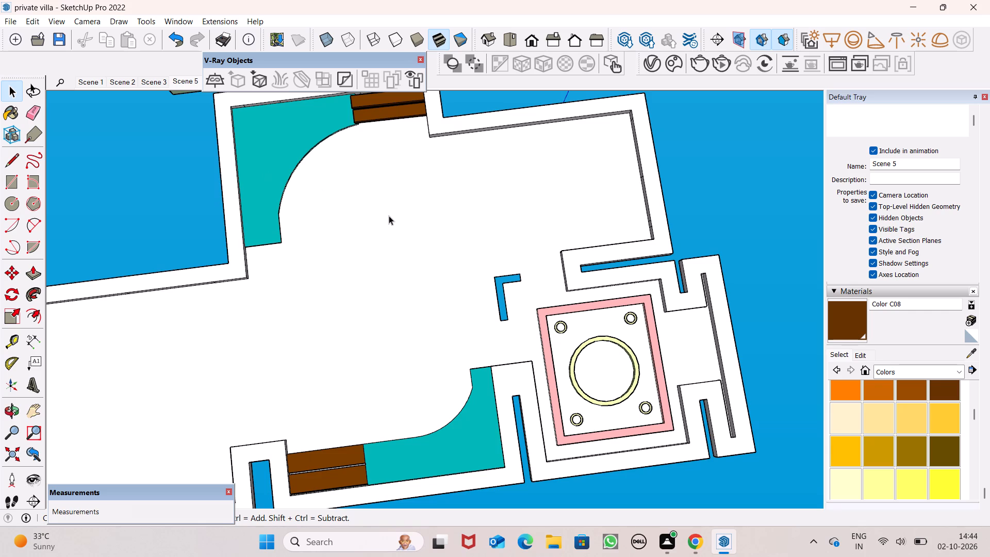
{"action": "scroll", "coordinate": [370, 313], "scroll_direction": "down", "scroll_amount": 6}
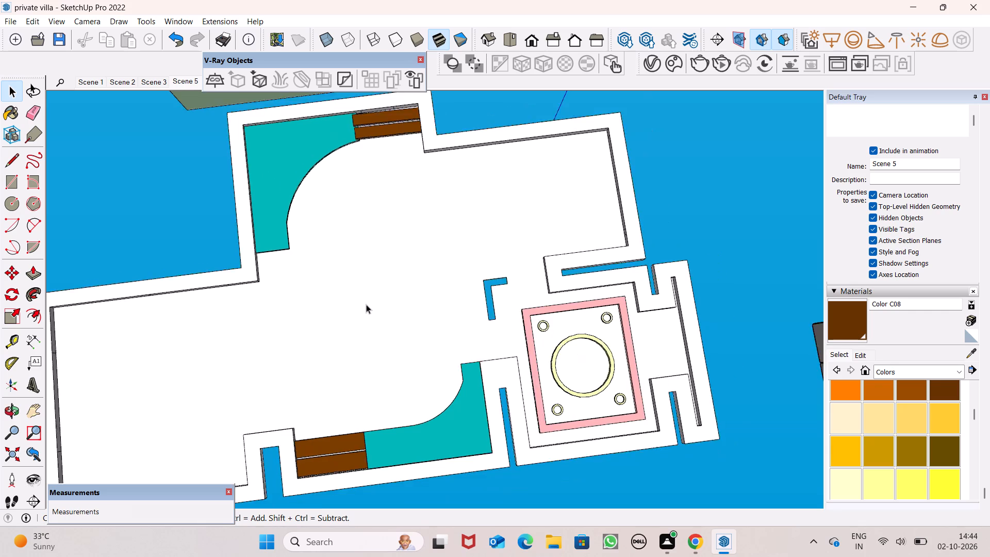
{"action": "scroll", "coordinate": [366, 302], "scroll_direction": "down", "scroll_amount": 4}
{"action": "scroll", "coordinate": [365, 301], "scroll_direction": "up", "scroll_amount": 4}
{"action": "scroll", "coordinate": [405, 351], "scroll_direction": "up", "scroll_amount": 1}
{"action": "middle_click_drag", "start_coordinate": [405, 351], "coordinate": [392, 293]}
{"action": "scroll", "coordinate": [392, 293], "scroll_direction": "up", "scroll_amount": 4}
{"action": "scroll", "coordinate": [392, 293], "scroll_direction": "down", "scroll_amount": 3}
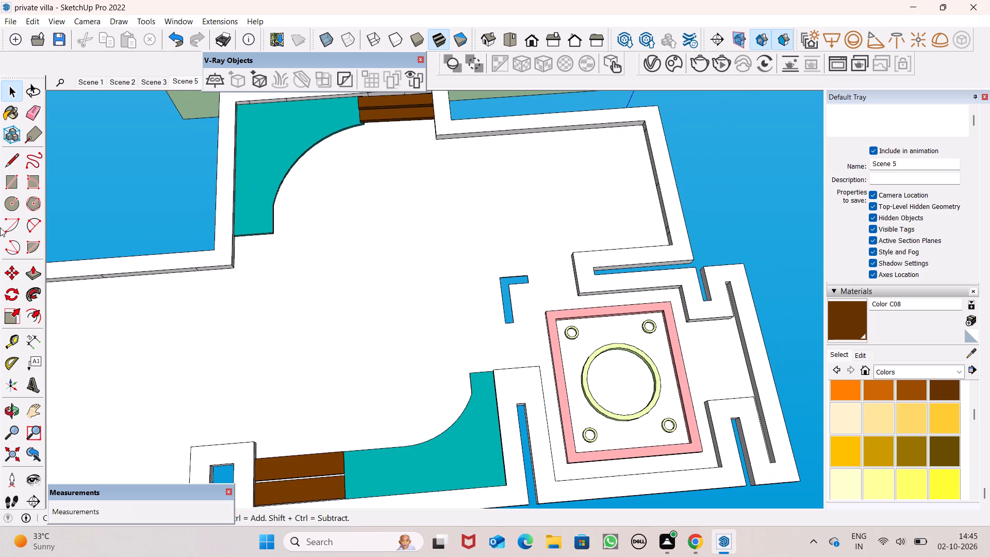
{"action": "scroll", "coordinate": [387, 337], "scroll_direction": "down", "scroll_amount": 3}
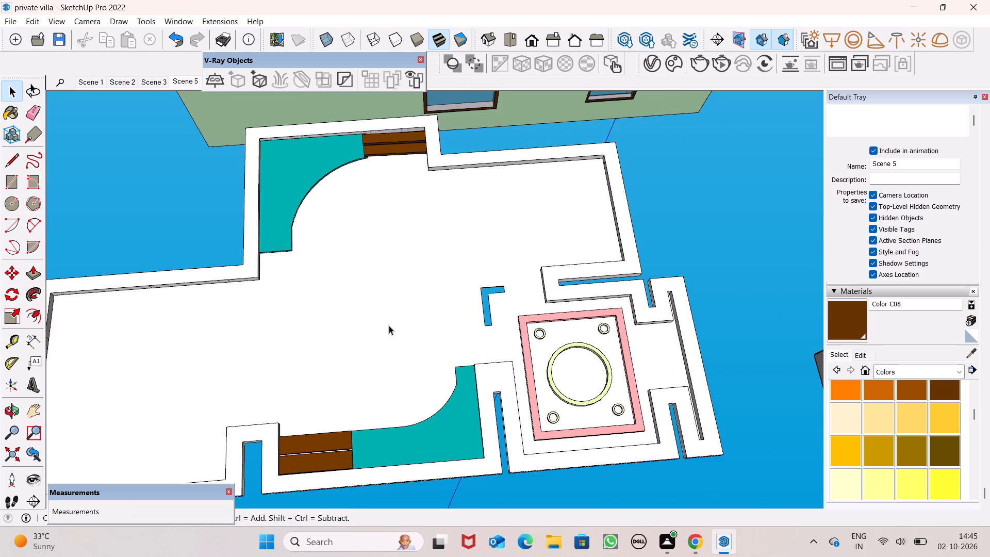
Draw a rectangle about 10' 6" by 5' 7" on the floor face of the empty end room beyond the wall return.
{"action": "scroll", "coordinate": [389, 325], "scroll_direction": "down", "scroll_amount": 8}
{"action": "scroll", "coordinate": [160, 421], "scroll_direction": "up", "scroll_amount": 8}
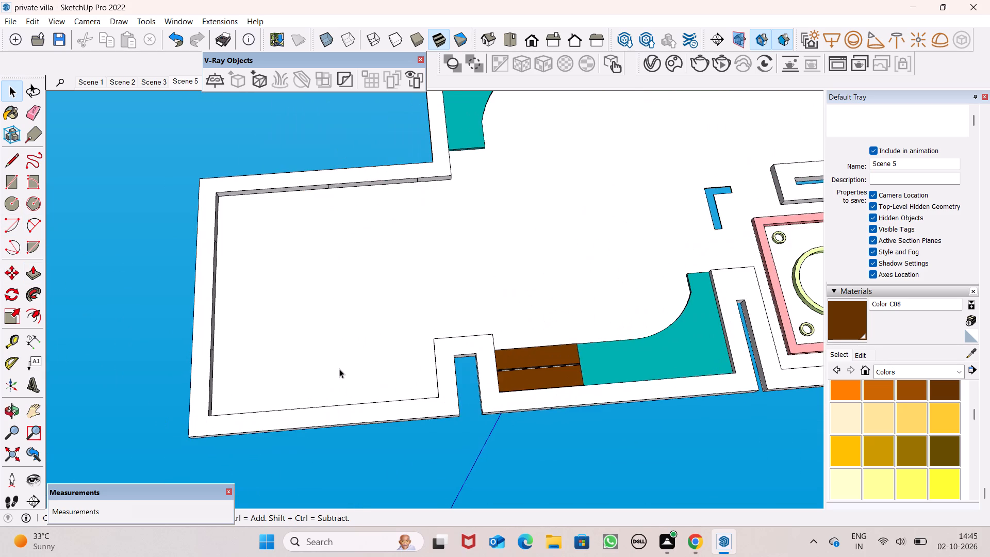
{"action": "scroll", "coordinate": [339, 369], "scroll_direction": "up", "scroll_amount": 3}
{"action": "left_click", "coordinate": [16, 180]}
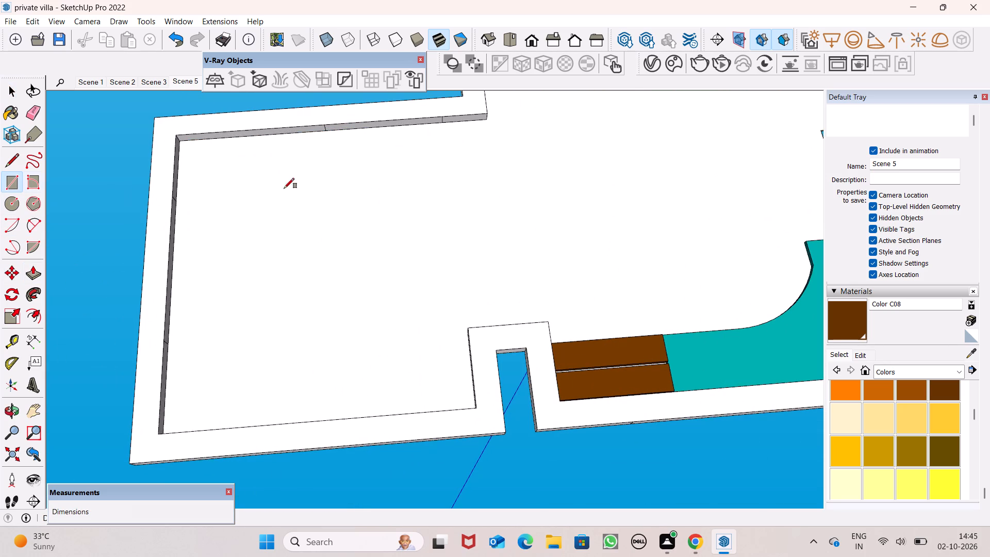
{"action": "left_click_drag", "start_coordinate": [257, 178], "coordinate": [256, 184]}
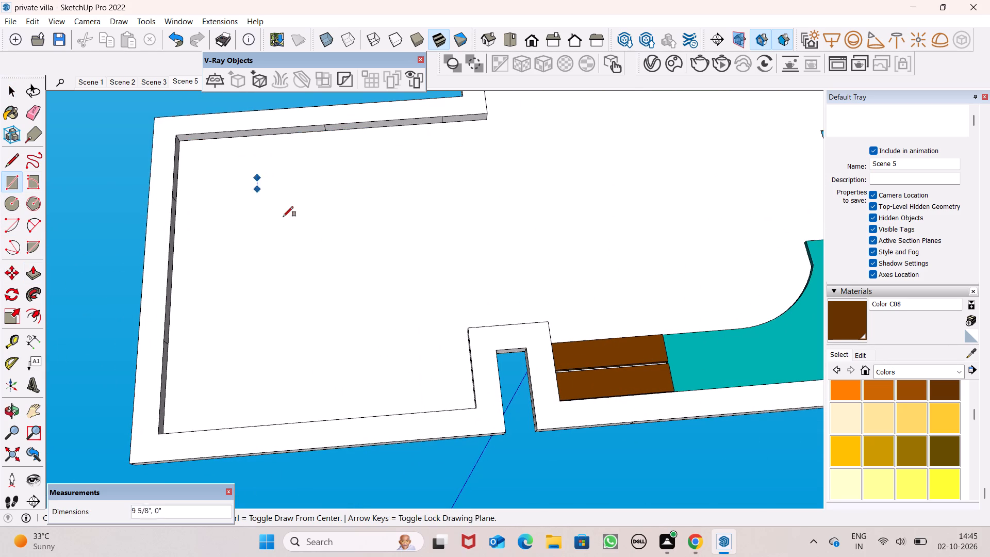
{"action": "left_click", "coordinate": [386, 383]}
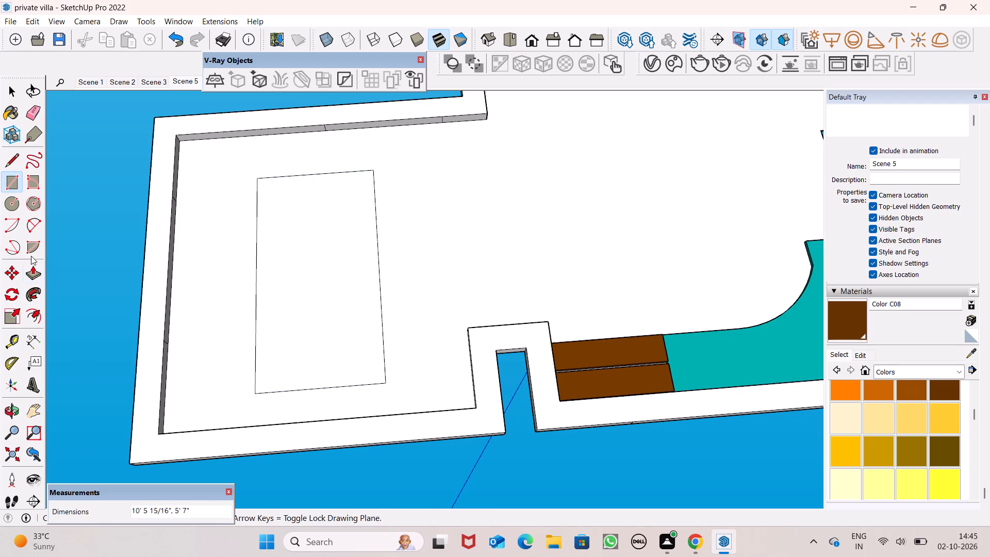
Draw a two-point arc with a radius of about 4' 8" across the rectangle's corner farthest from the wall return.
{"action": "left_click", "coordinate": [11, 225]}
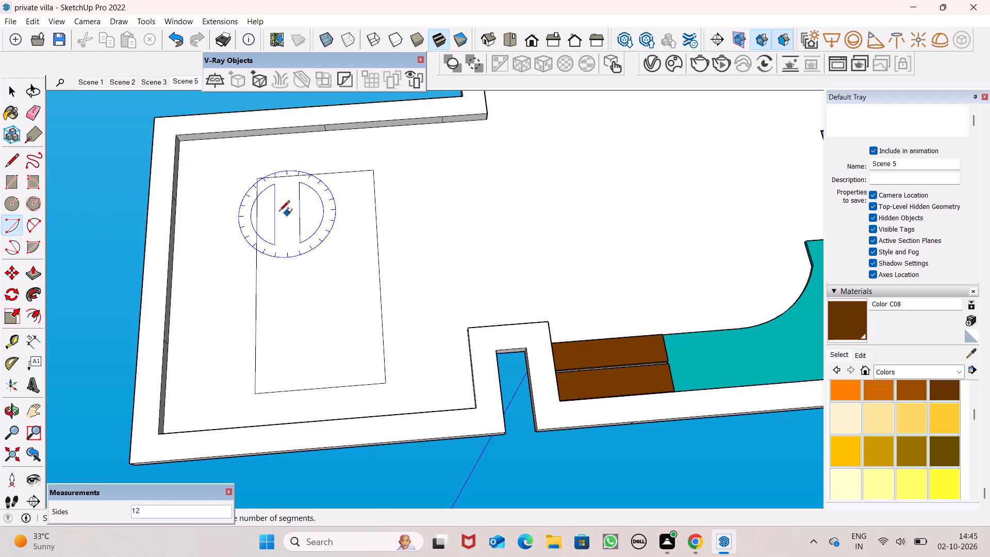
{"action": "left_click", "coordinate": [8, 226]}
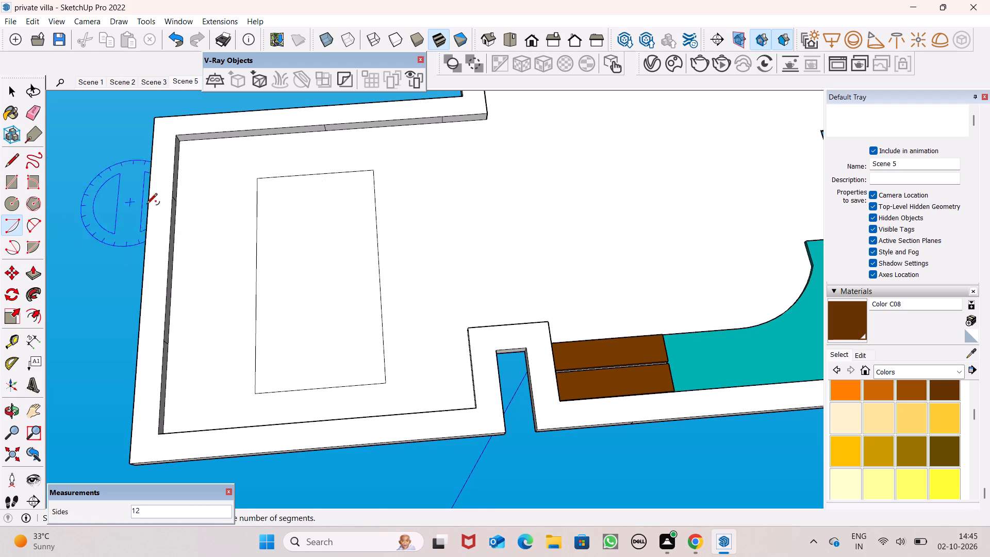
{"action": "left_click", "coordinate": [34, 220]}
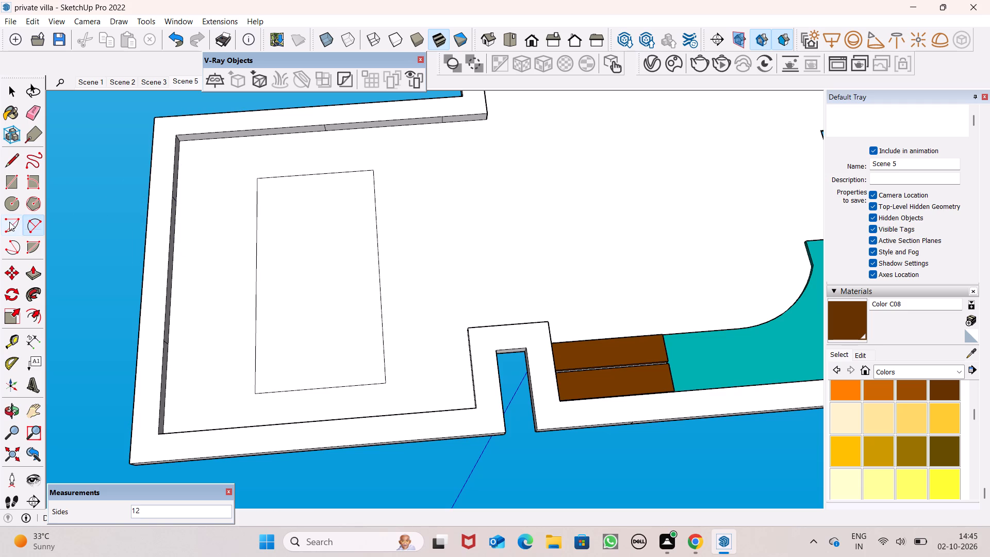
{"action": "left_click", "coordinate": [8, 226]}
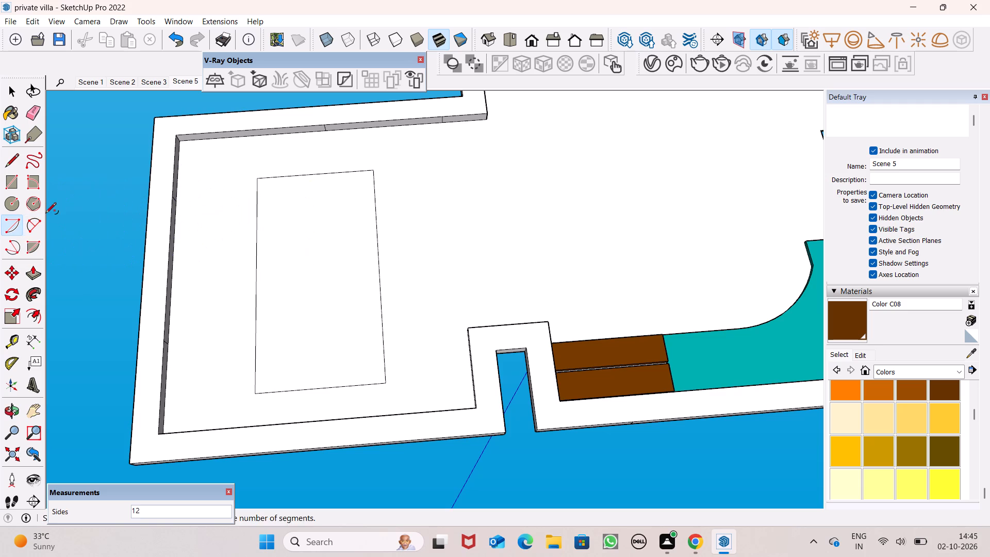
{"action": "left_click", "coordinate": [47, 214]}
{"action": "left_click", "coordinate": [30, 223]}
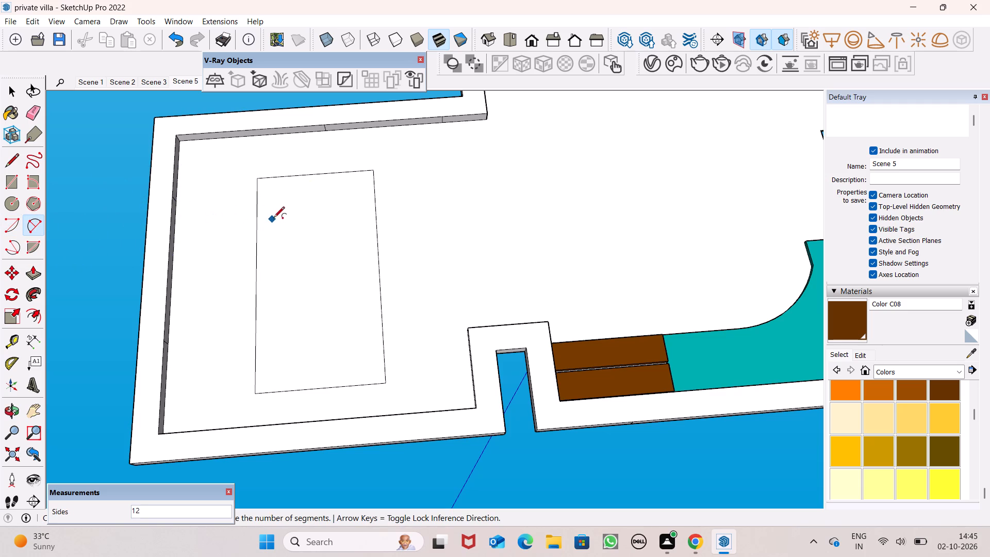
{"action": "left_click", "coordinate": [260, 227]}
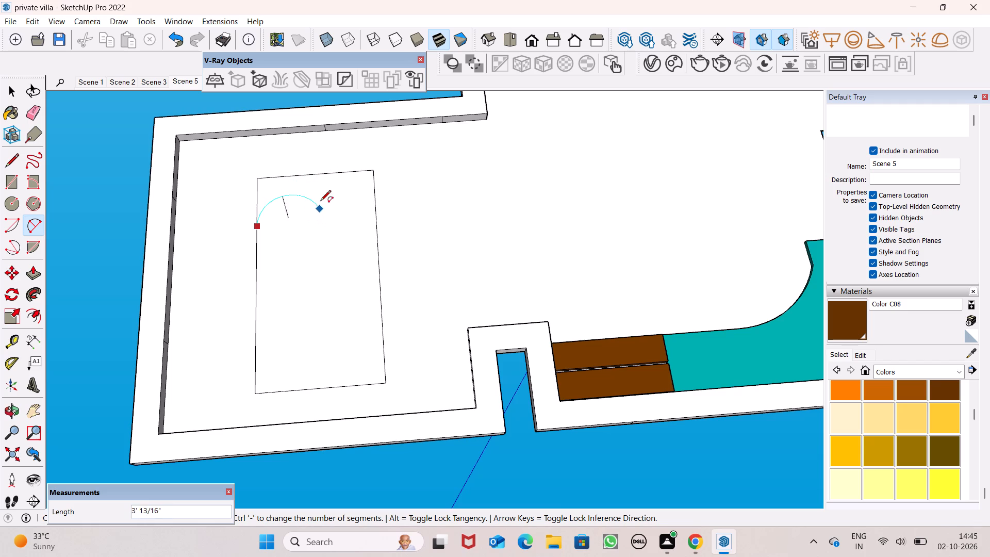
{"action": "left_click", "coordinate": [306, 175]}
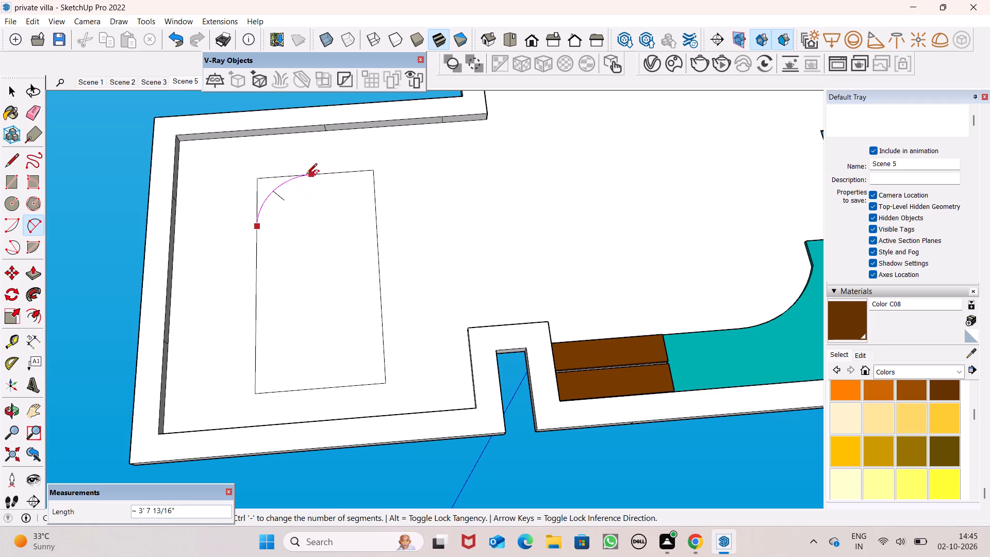
{"action": "left_click", "coordinate": [279, 190]}
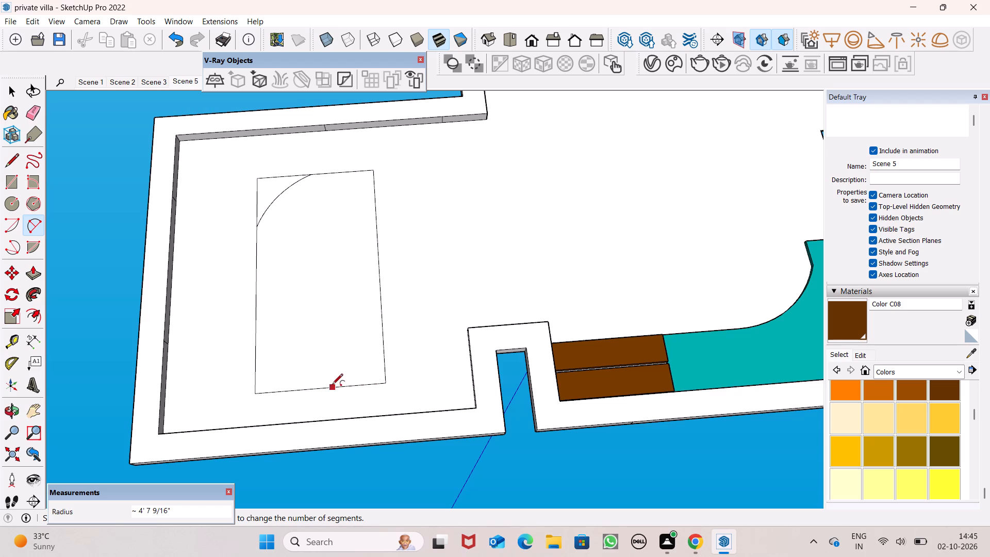
Draw a second arc across the diagonally opposite corner, about 3' 2" between endpoints with a bulge of about 4 1/2".
{"action": "left_click_drag", "start_coordinate": [316, 391], "coordinate": [328, 389]}
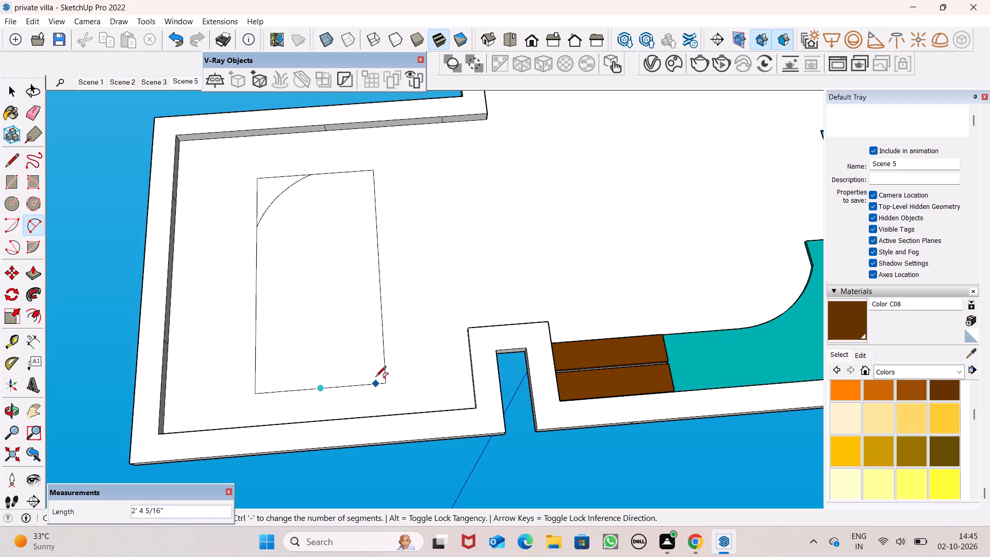
{"action": "left_click", "coordinate": [387, 351]}
{"action": "left_click", "coordinate": [411, 347]}
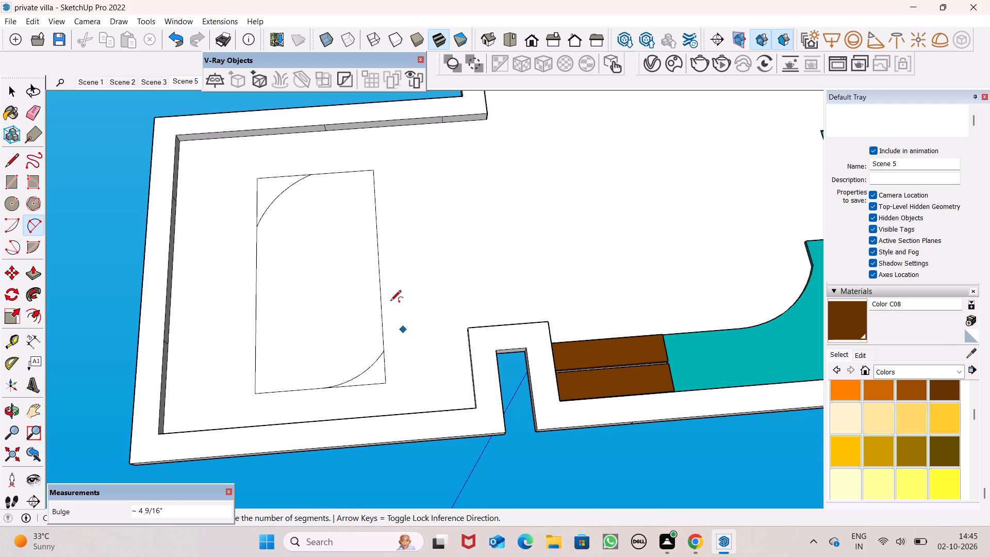
Erase the rectangle's edge segments outside the two corner arcs.
{"action": "left_click", "coordinate": [34, 113]}
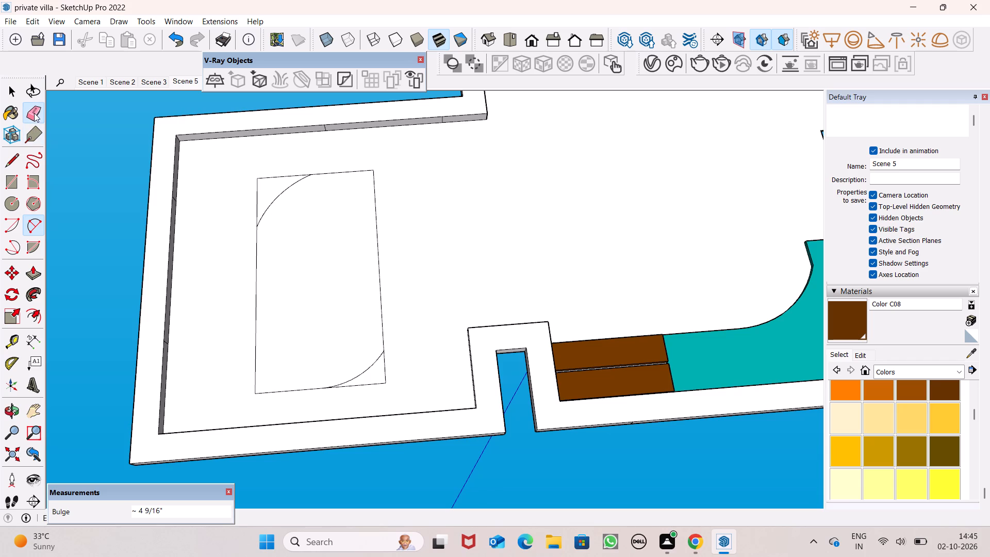
{"action": "left_click_drag", "start_coordinate": [272, 174], "coordinate": [250, 202]}
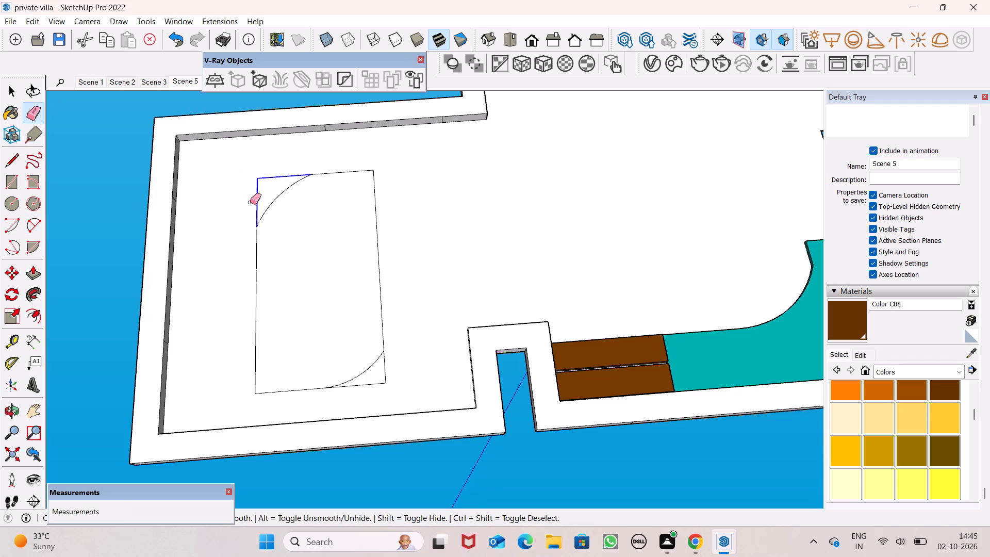
{"action": "left_click_drag", "start_coordinate": [250, 202], "coordinate": [246, 203]}
{"action": "left_click_drag", "start_coordinate": [382, 368], "coordinate": [371, 389]}
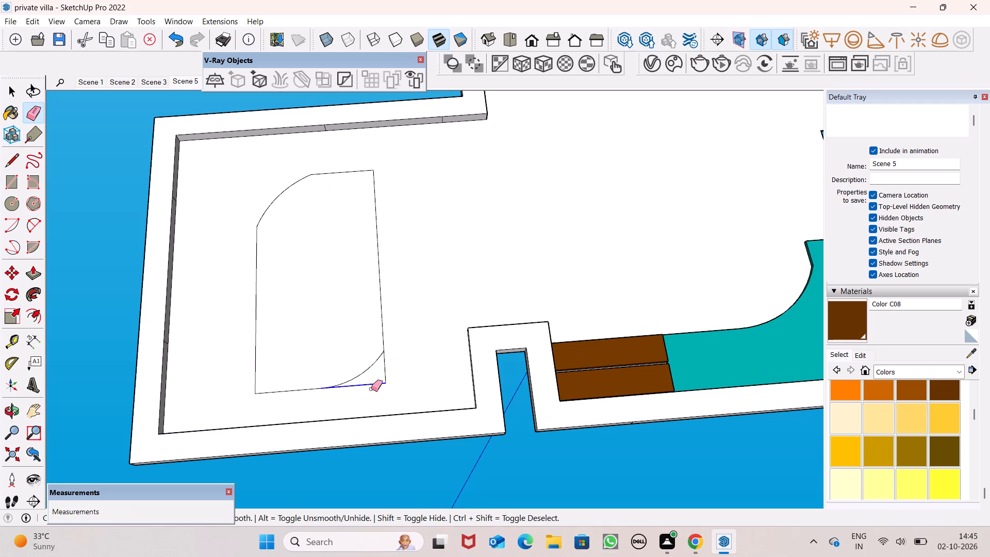
{"action": "left_click_drag", "start_coordinate": [371, 389], "coordinate": [393, 368]}
Offset the outline of the arc-cornered shape inward to form a narrow border band.
{"action": "scroll", "coordinate": [436, 256], "scroll_direction": "down", "scroll_amount": 1}
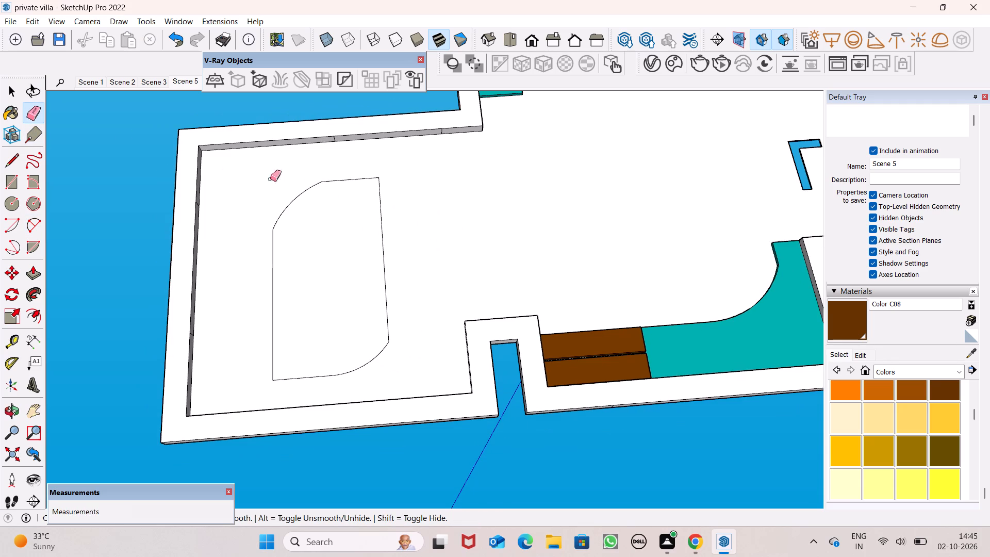
{"action": "left_click", "coordinate": [34, 318]}
{"action": "left_click_drag", "start_coordinate": [336, 199], "coordinate": [336, 209]}
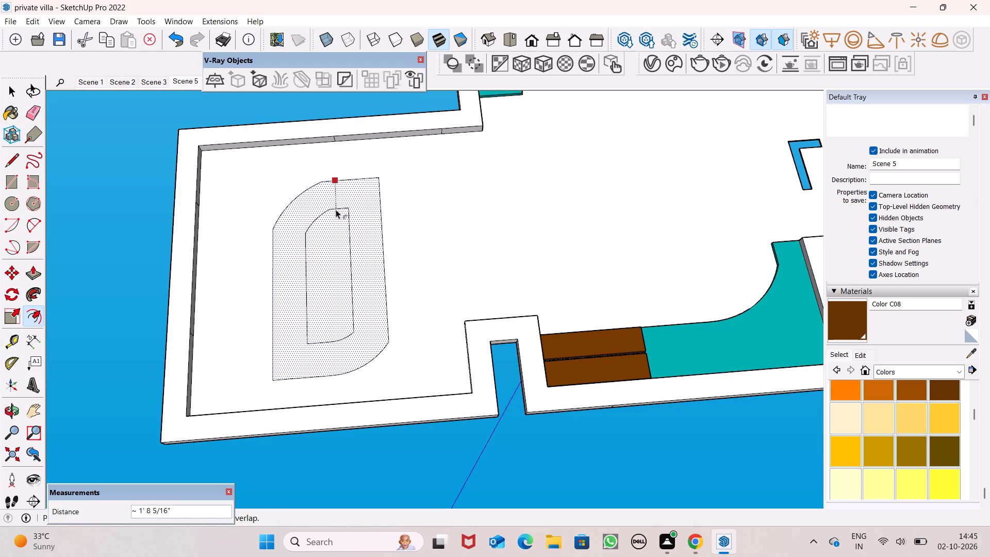
{"action": "left_click_drag", "start_coordinate": [336, 209], "coordinate": [323, 191]}
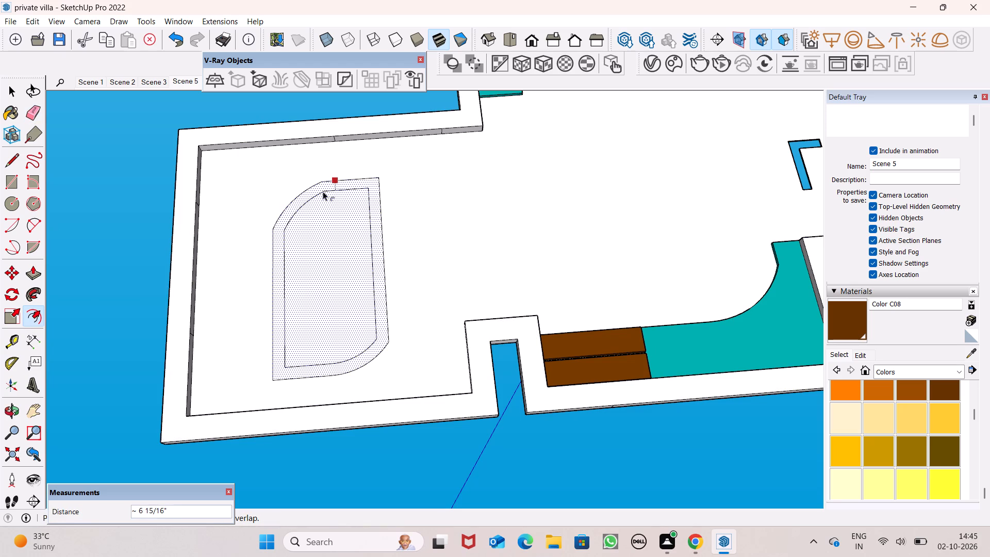
{"action": "left_click_drag", "start_coordinate": [323, 191], "coordinate": [322, 189]}
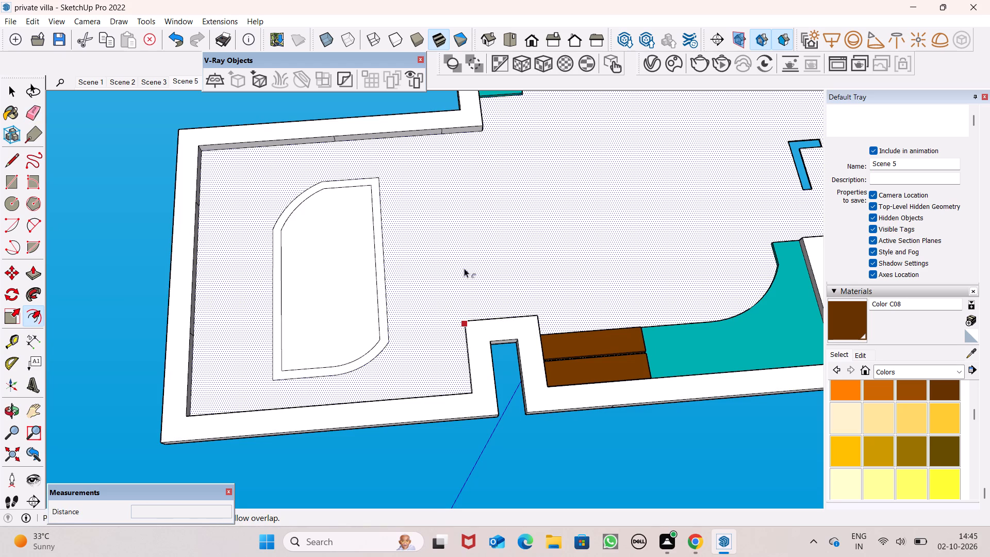
{"action": "key", "text": "b"}
{"action": "key", "text": "space"}
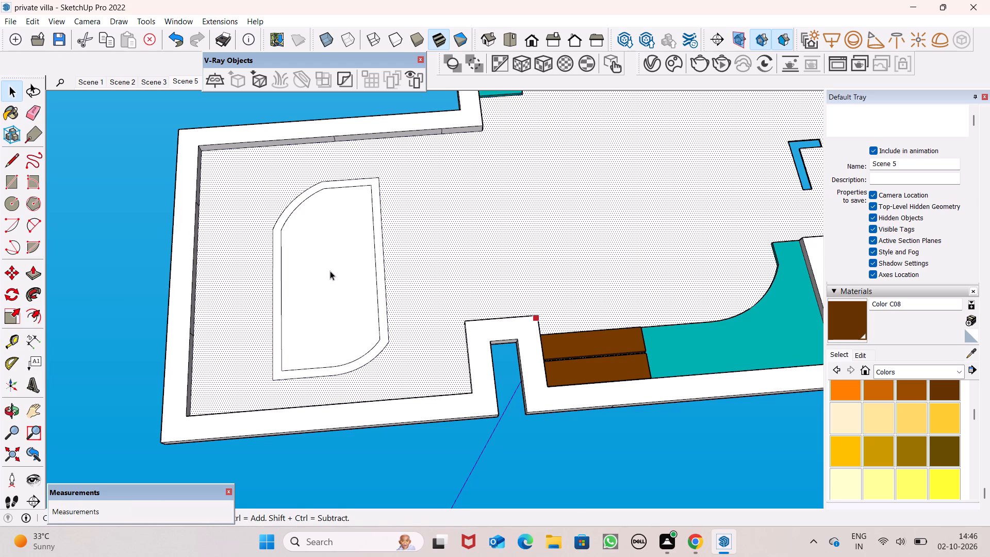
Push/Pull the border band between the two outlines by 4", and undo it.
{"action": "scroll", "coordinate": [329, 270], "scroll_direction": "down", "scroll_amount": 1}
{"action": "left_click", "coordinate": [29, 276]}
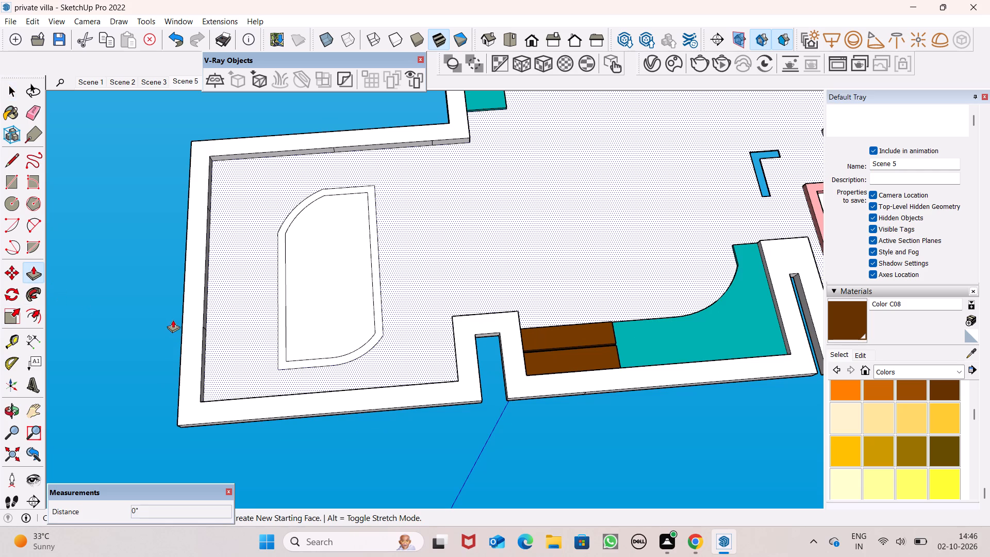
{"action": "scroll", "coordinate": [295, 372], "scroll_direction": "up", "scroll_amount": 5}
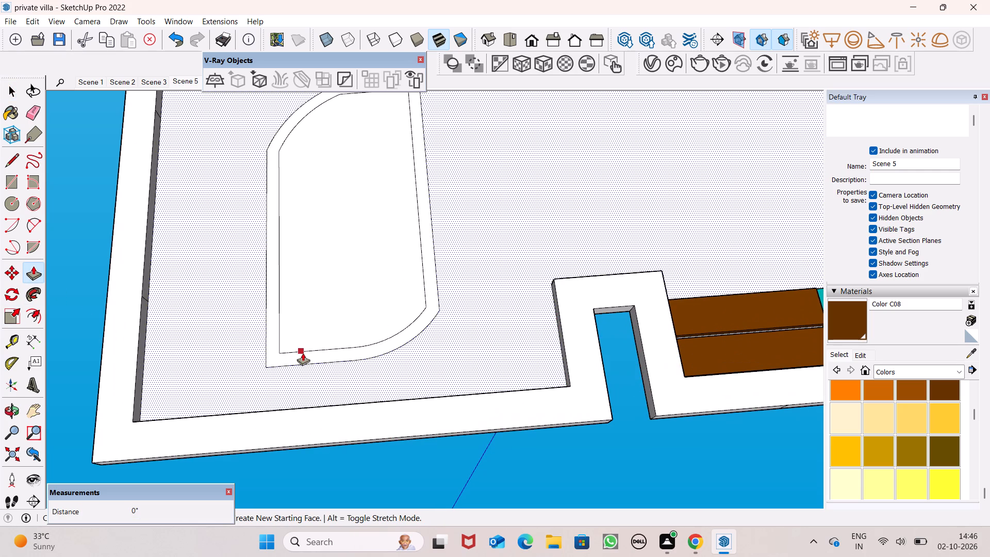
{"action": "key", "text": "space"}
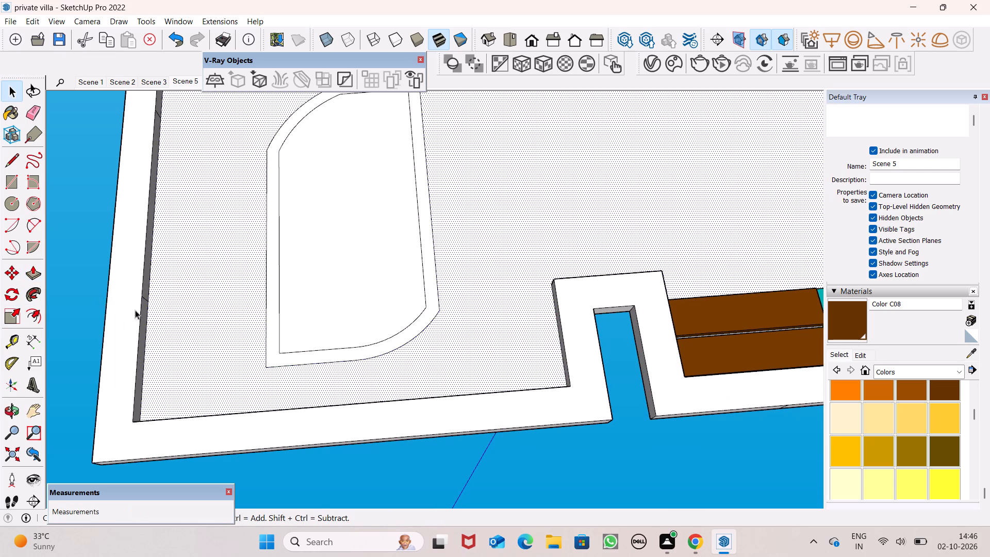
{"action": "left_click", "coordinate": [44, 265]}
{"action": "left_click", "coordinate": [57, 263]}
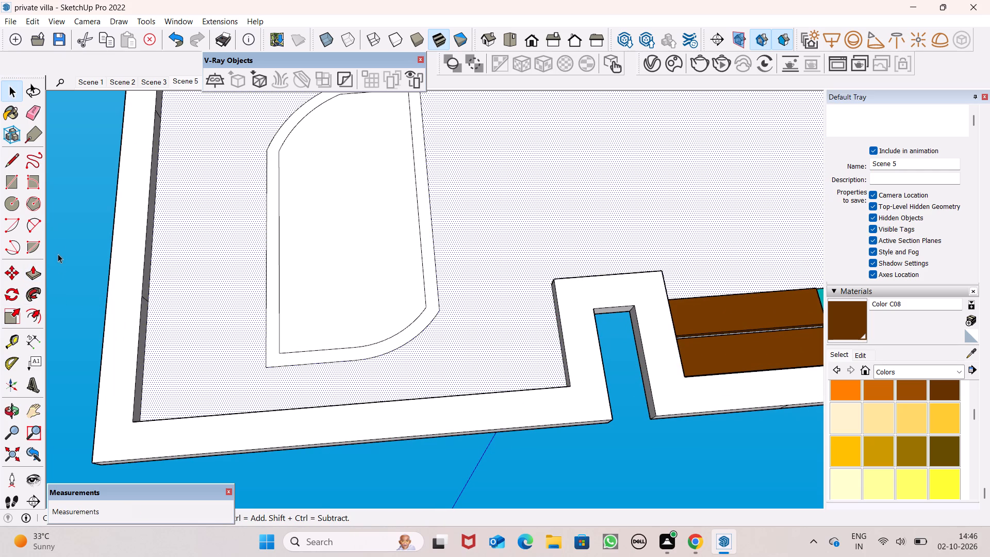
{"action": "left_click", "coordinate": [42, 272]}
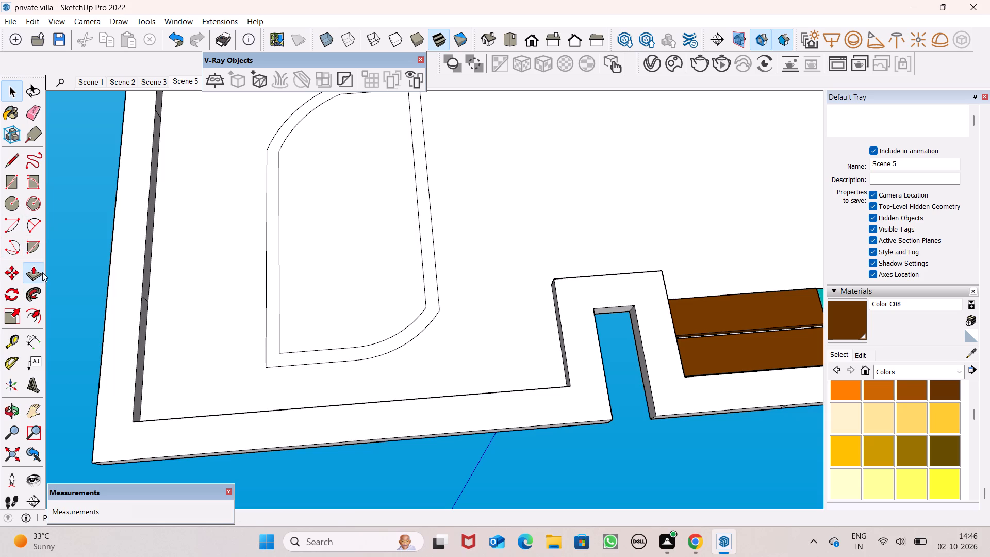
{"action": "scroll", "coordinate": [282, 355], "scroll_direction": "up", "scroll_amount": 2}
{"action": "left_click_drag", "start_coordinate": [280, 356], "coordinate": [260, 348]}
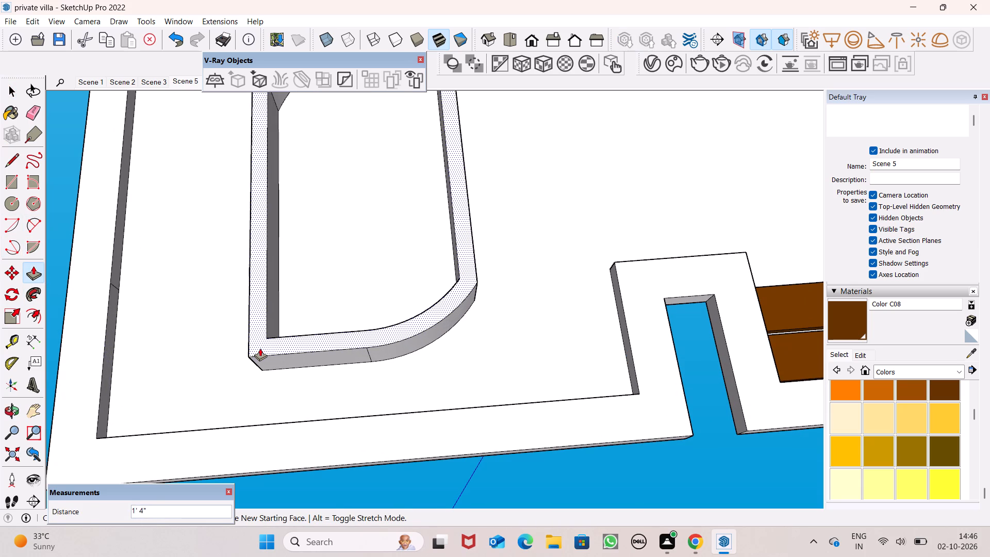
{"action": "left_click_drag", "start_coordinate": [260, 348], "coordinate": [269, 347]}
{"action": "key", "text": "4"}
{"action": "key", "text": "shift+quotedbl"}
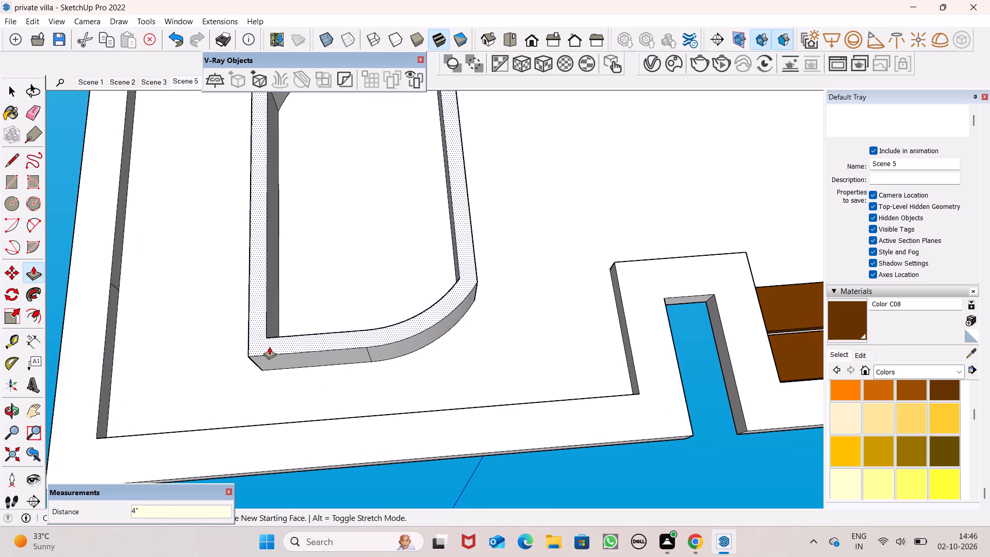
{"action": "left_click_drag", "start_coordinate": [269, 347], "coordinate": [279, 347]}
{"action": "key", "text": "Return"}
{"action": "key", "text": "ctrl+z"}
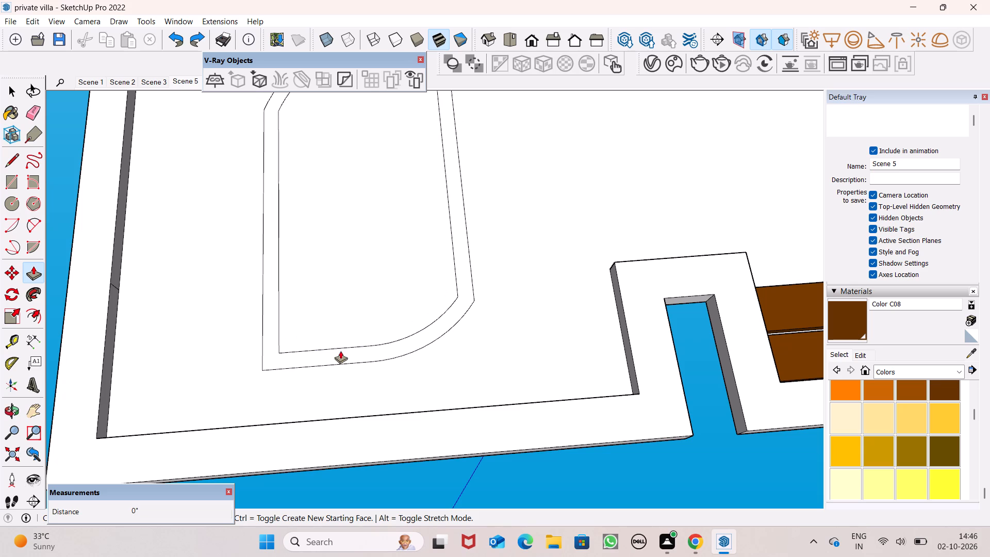
Push/Pull the border band around the arc-cornered shape by 2".
{"action": "left_click_drag", "start_coordinate": [331, 354], "coordinate": [312, 343]}
{"action": "key", "text": "2"}
{"action": "key", "text": "shift+quotedbl"}
{"action": "key", "text": "Return"}
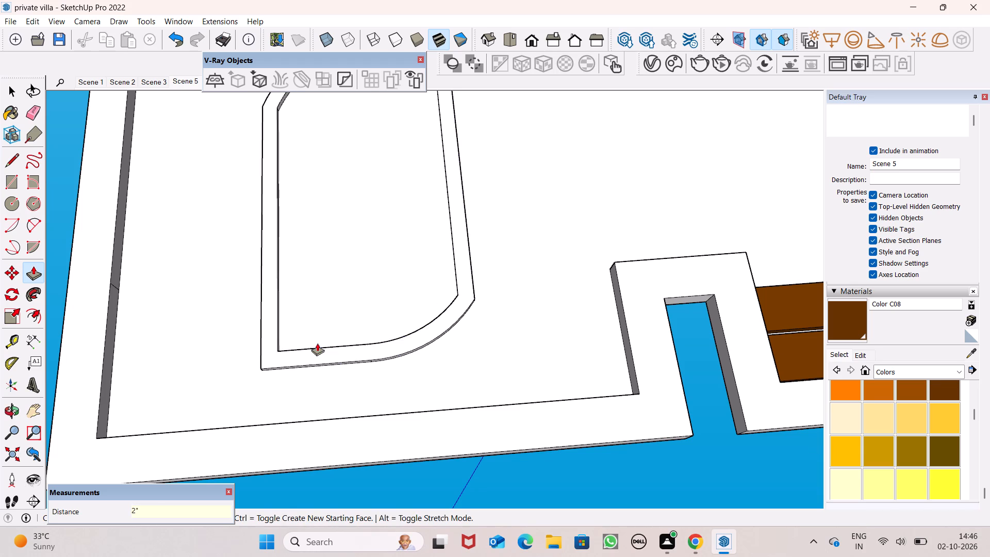
Examine the separate wall layout with the new bordered shape and the main villa from above, below and the side.
{"action": "scroll", "coordinate": [334, 344], "scroll_direction": "down", "scroll_amount": 7}
{"action": "scroll", "coordinate": [360, 368], "scroll_direction": "up", "scroll_amount": 1}
{"action": "middle_click_drag", "start_coordinate": [360, 368], "coordinate": [405, 478]}
{"action": "scroll", "coordinate": [449, 372], "scroll_direction": "down", "scroll_amount": 10}
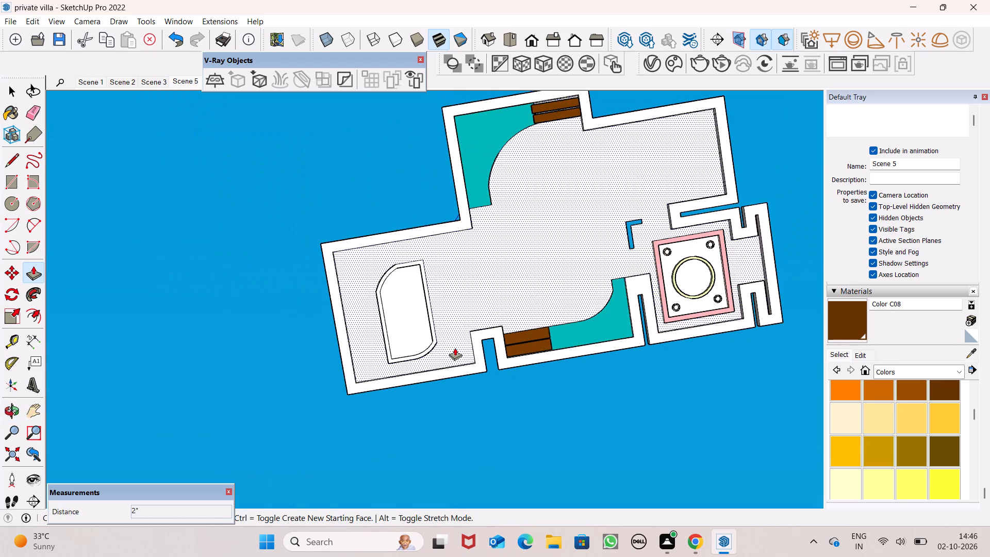
{"action": "scroll", "coordinate": [455, 348], "scroll_direction": "up", "scroll_amount": 1}
{"action": "scroll", "coordinate": [571, 411], "scroll_direction": "up", "scroll_amount": 1}
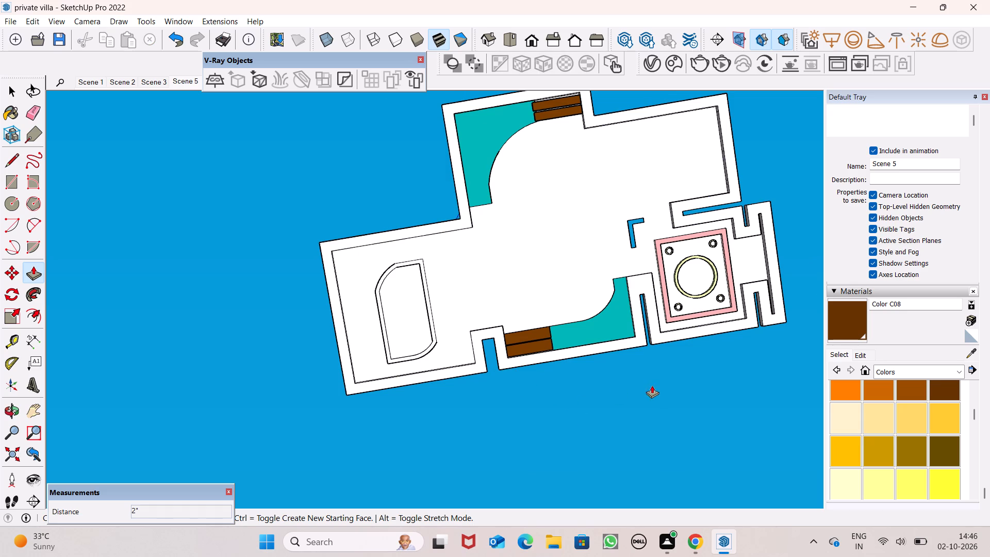
{"action": "scroll", "coordinate": [887, 417], "scroll_direction": "down", "scroll_amount": 1}
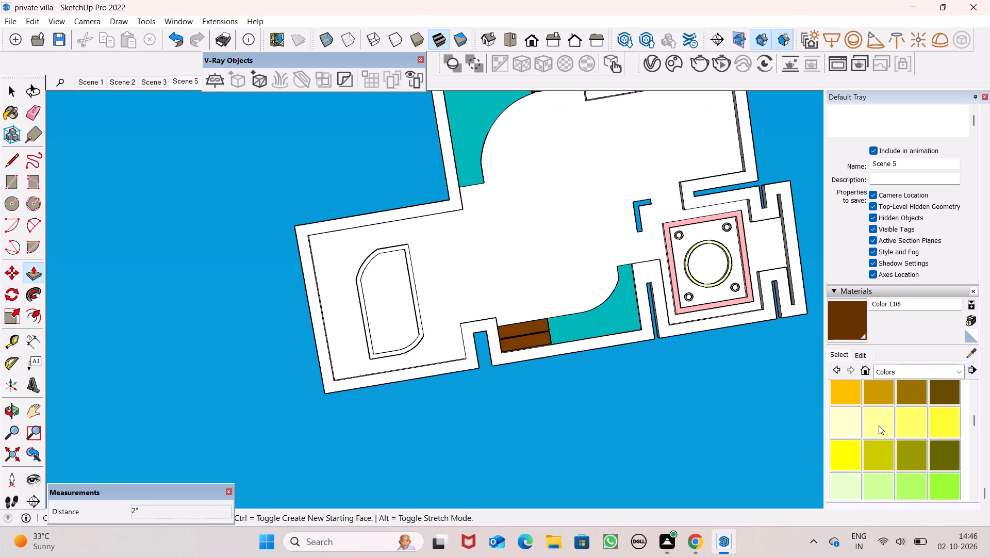
{"action": "scroll", "coordinate": [882, 428], "scroll_direction": "down", "scroll_amount": 1}
{"action": "scroll", "coordinate": [614, 408], "scroll_direction": "down", "scroll_amount": 6}
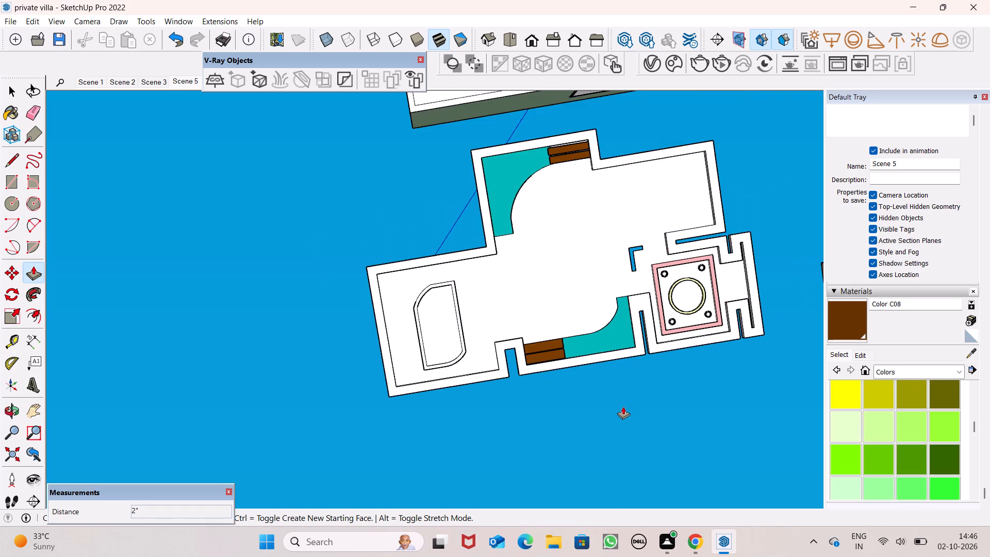
{"action": "scroll", "coordinate": [623, 406], "scroll_direction": "down", "scroll_amount": 13}
{"action": "scroll", "coordinate": [629, 339], "scroll_direction": "down", "scroll_amount": 3}
{"action": "scroll", "coordinate": [619, 230], "scroll_direction": "down", "scroll_amount": 2}
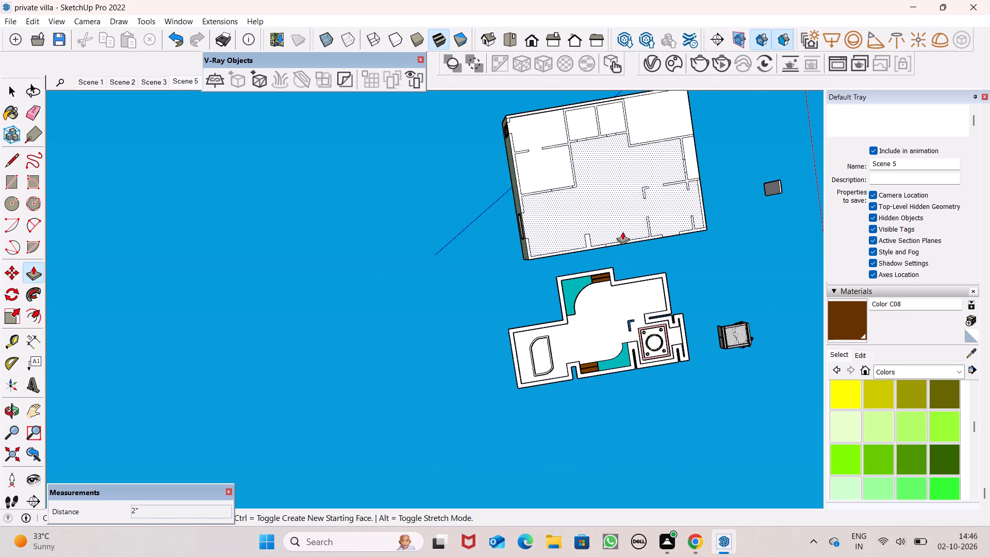
{"action": "scroll", "coordinate": [622, 232], "scroll_direction": "down", "scroll_amount": 1}
{"action": "middle_click_drag", "start_coordinate": [654, 237], "coordinate": [874, 457]}
{"action": "scroll", "coordinate": [874, 457], "scroll_direction": "up", "scroll_amount": 1}
{"action": "middle_click_drag", "start_coordinate": [648, 313], "coordinate": [754, 454]}
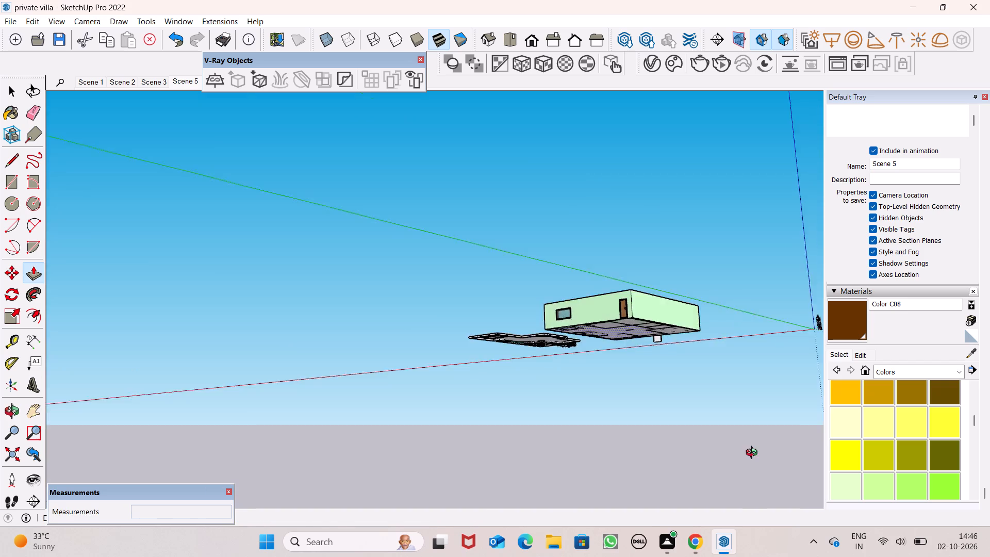
{"action": "middle_click_drag", "start_coordinate": [754, 454], "coordinate": [802, 556]}
{"action": "scroll", "coordinate": [802, 556], "scroll_direction": "up", "scroll_amount": 1}
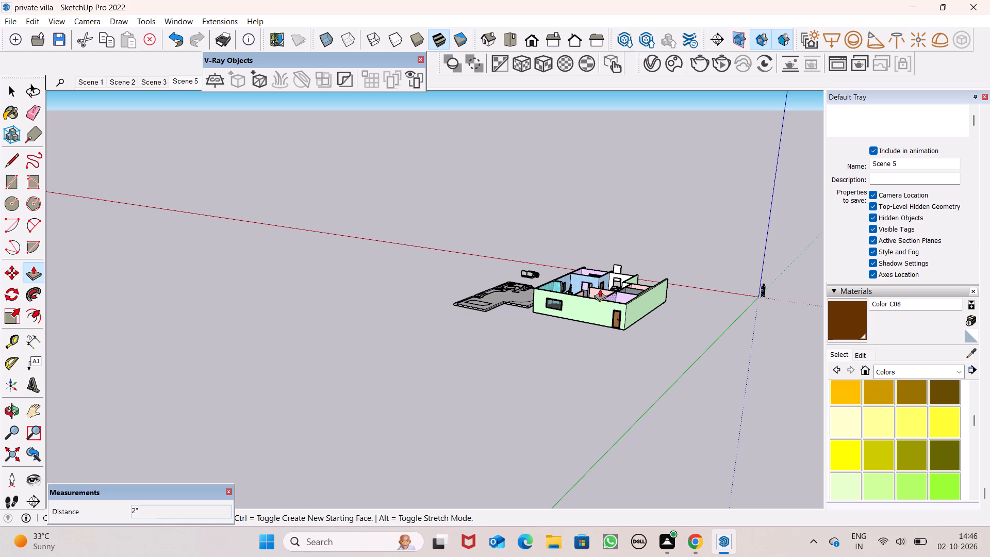
Examine the main villa and the separate wall layout from above and from opposite sides.
{"action": "scroll", "coordinate": [670, 301], "scroll_direction": "up", "scroll_amount": 9}
{"action": "scroll", "coordinate": [593, 303], "scroll_direction": "up", "scroll_amount": 6}
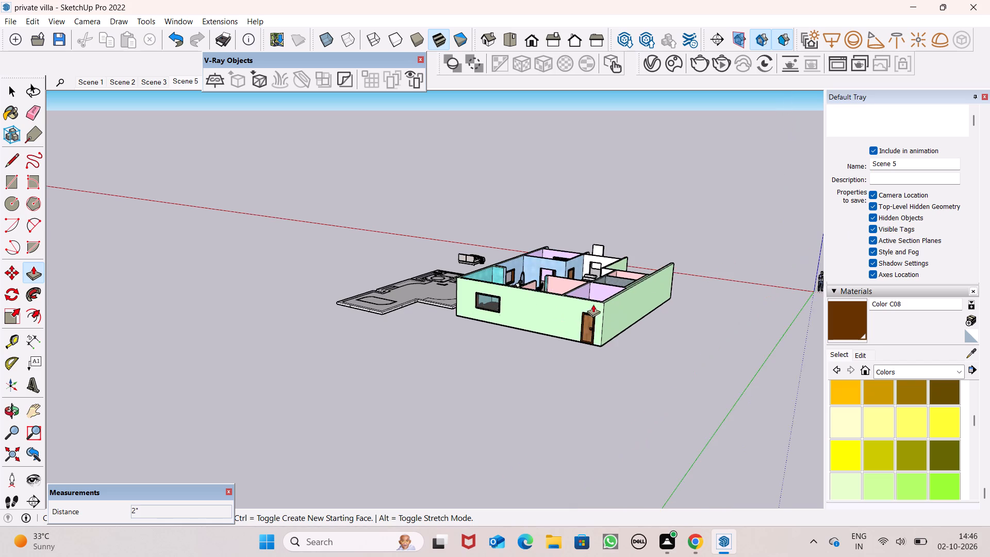
{"action": "scroll", "coordinate": [593, 304], "scroll_direction": "up", "scroll_amount": 5}
{"action": "middle_click_drag", "start_coordinate": [596, 305], "coordinate": [650, 431]}
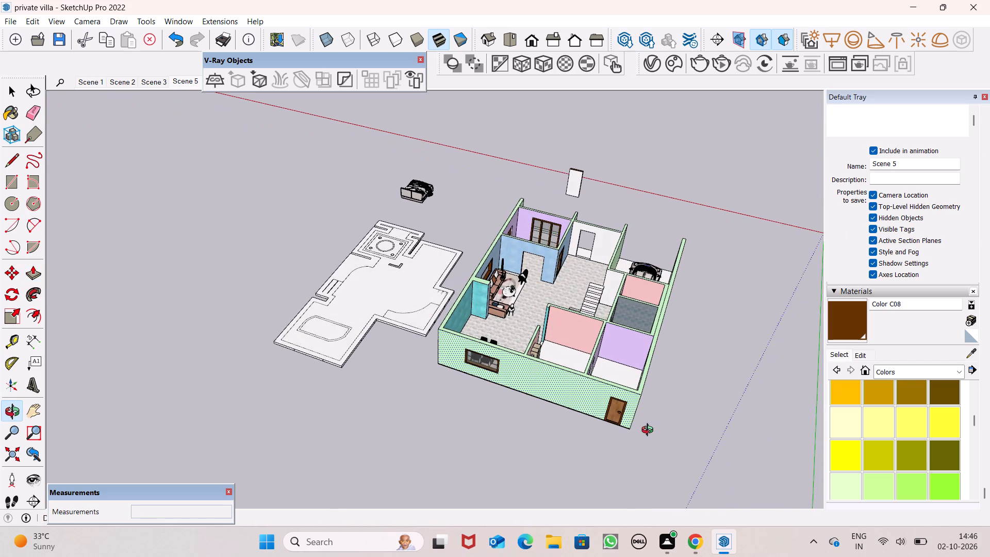
{"action": "middle_click_drag", "start_coordinate": [650, 431], "coordinate": [476, 450]}
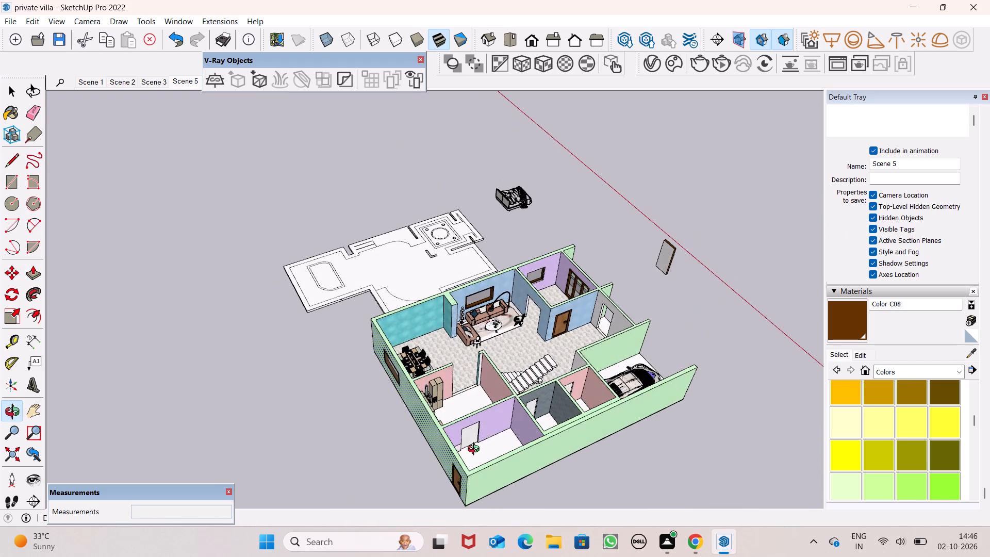
{"action": "middle_click_drag", "start_coordinate": [476, 450], "coordinate": [2, 355]}
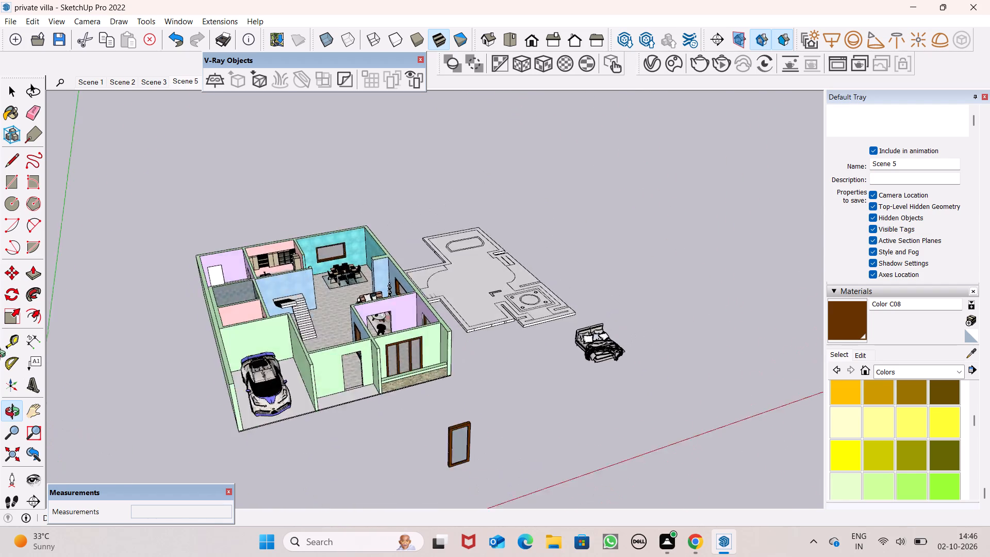
{"action": "middle_click_drag", "start_coordinate": [2, 355], "coordinate": [0, 333]}
Choose the pink Color K03 as the paint material for the underside of the separate wall layout's end room.
{"action": "scroll", "coordinate": [436, 434], "scroll_direction": "up", "scroll_amount": 6}
{"action": "scroll", "coordinate": [541, 393], "scroll_direction": "up", "scroll_amount": 1}
{"action": "middle_click_drag", "start_coordinate": [541, 393], "coordinate": [600, 164]}
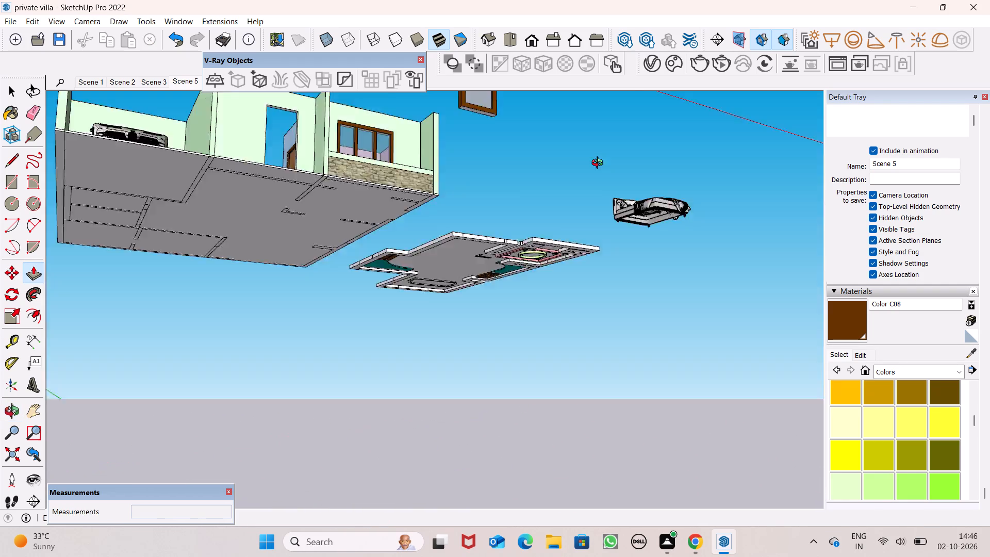
{"action": "middle_click_drag", "start_coordinate": [600, 164], "coordinate": [441, 56]}
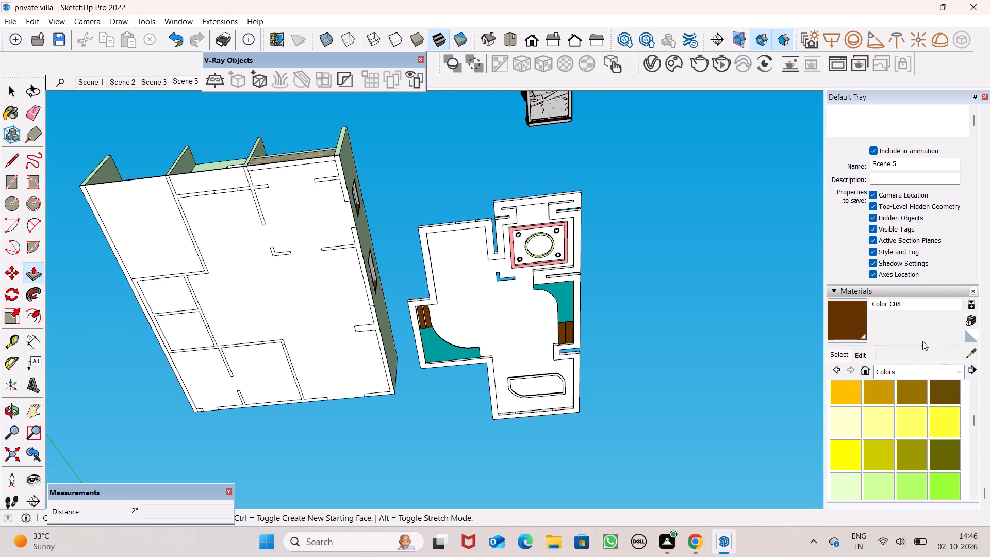
{"action": "scroll", "coordinate": [909, 431], "scroll_direction": "up", "scroll_amount": 4}
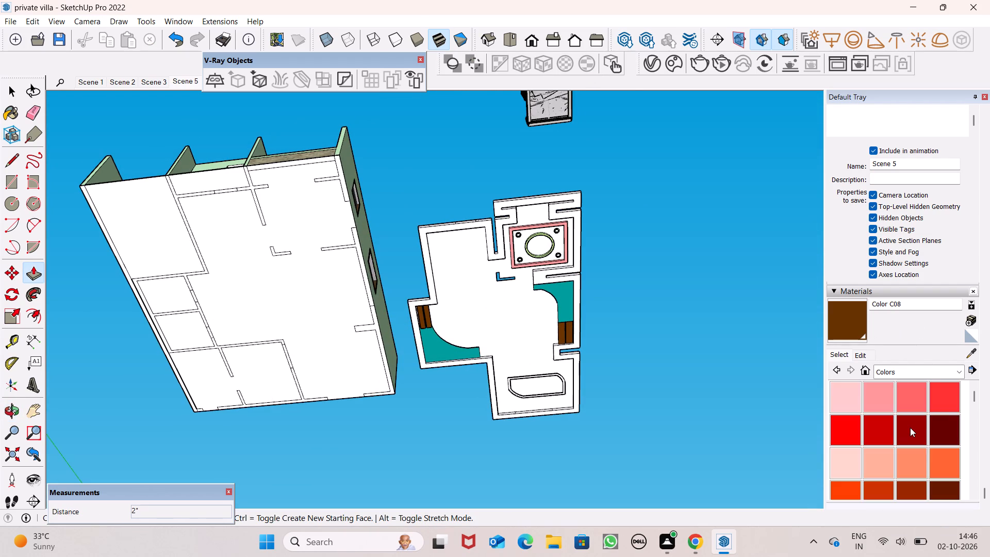
{"action": "scroll", "coordinate": [908, 427], "scroll_direction": "up", "scroll_amount": 3}
{"action": "scroll", "coordinate": [907, 425], "scroll_direction": "down", "scroll_amount": 11}
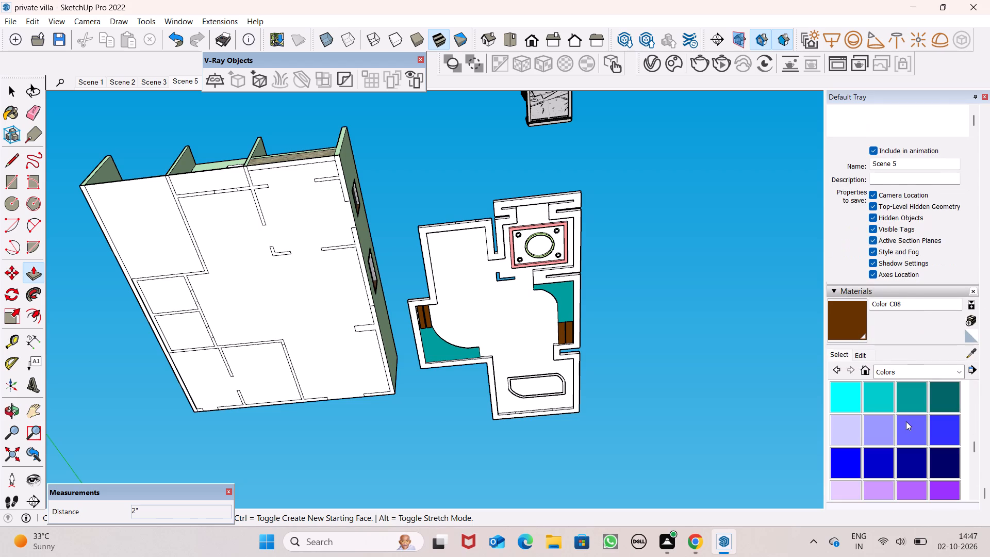
{"action": "scroll", "coordinate": [907, 425], "scroll_direction": "down", "scroll_amount": 2}
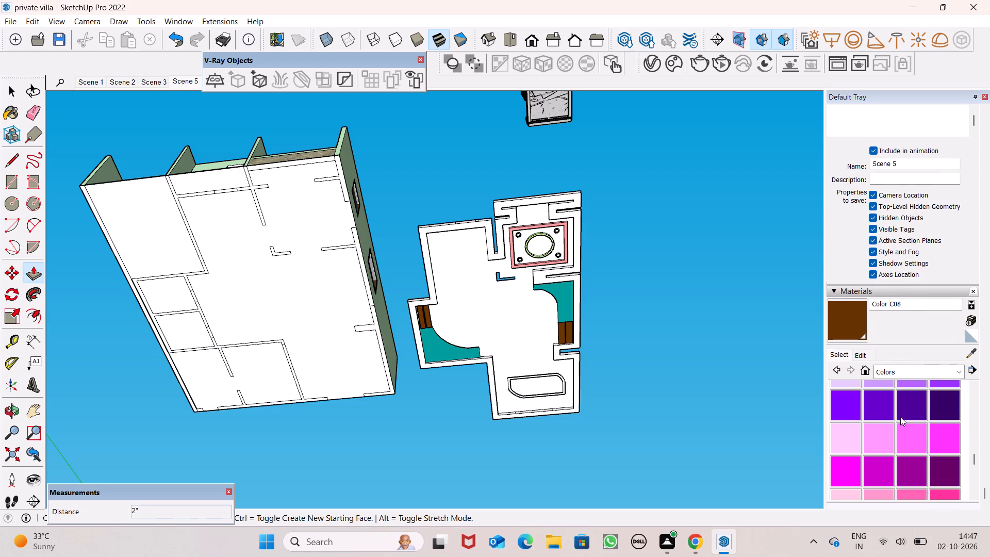
{"action": "left_click", "coordinate": [916, 447]}
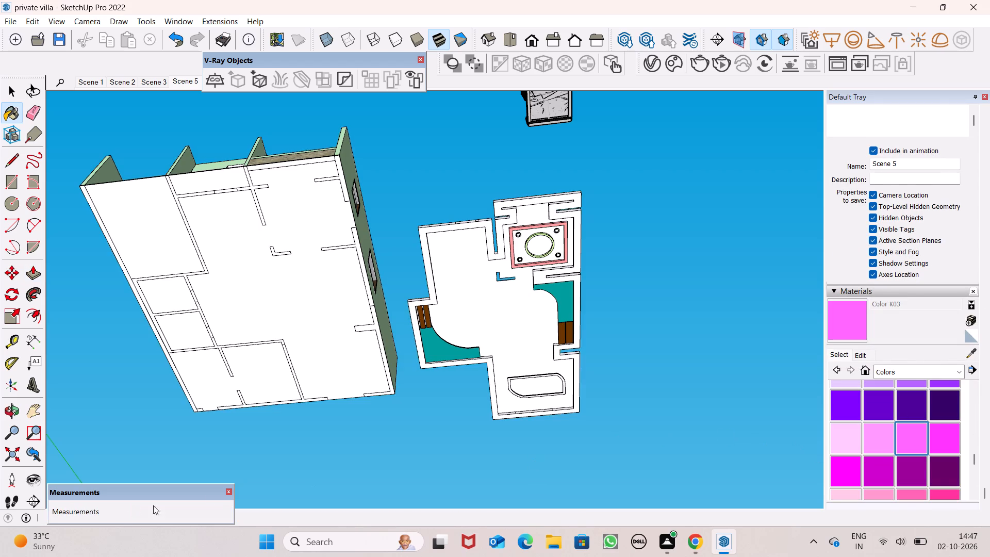
{"action": "scroll", "coordinate": [240, 487], "scroll_direction": "up", "scroll_amount": 5}
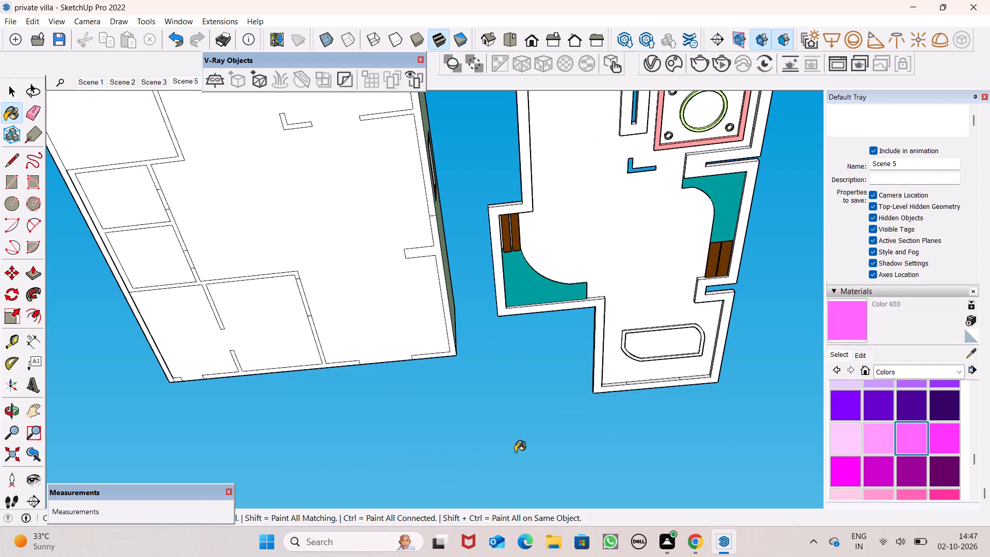
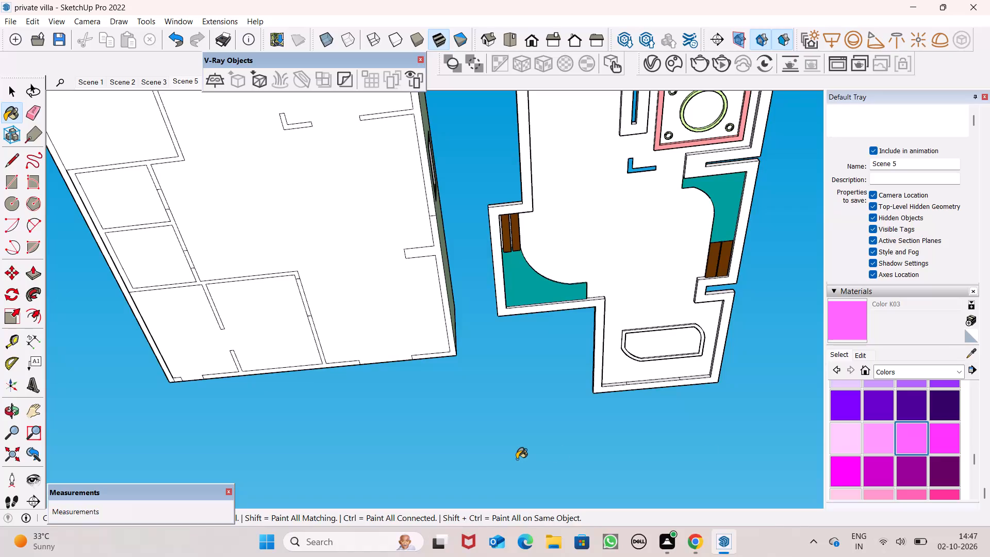
Paint the broad face and one long outer side of the arc-cornered shape's raised border with pink Color K02.
{"action": "left_click", "coordinate": [879, 440]}
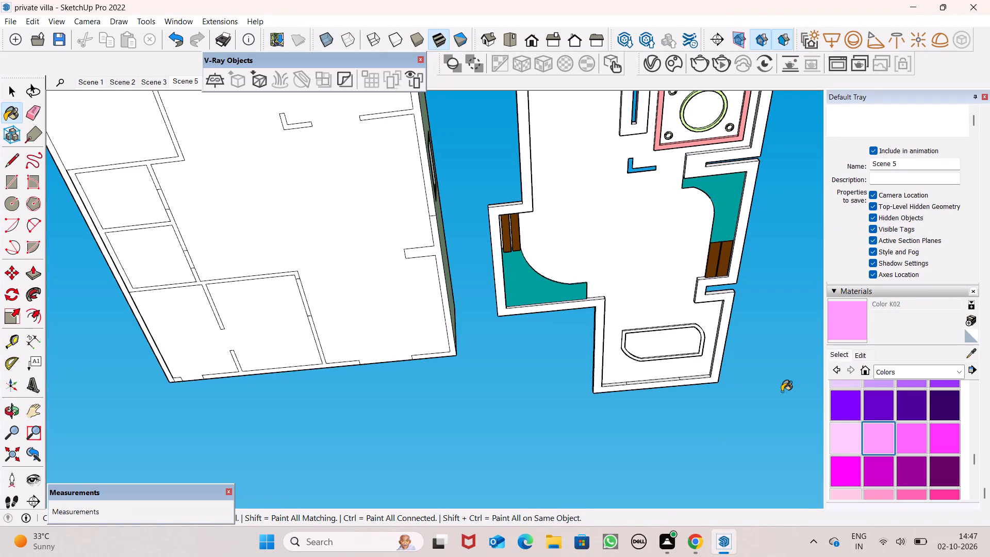
{"action": "scroll", "coordinate": [678, 325], "scroll_direction": "up", "scroll_amount": 12}
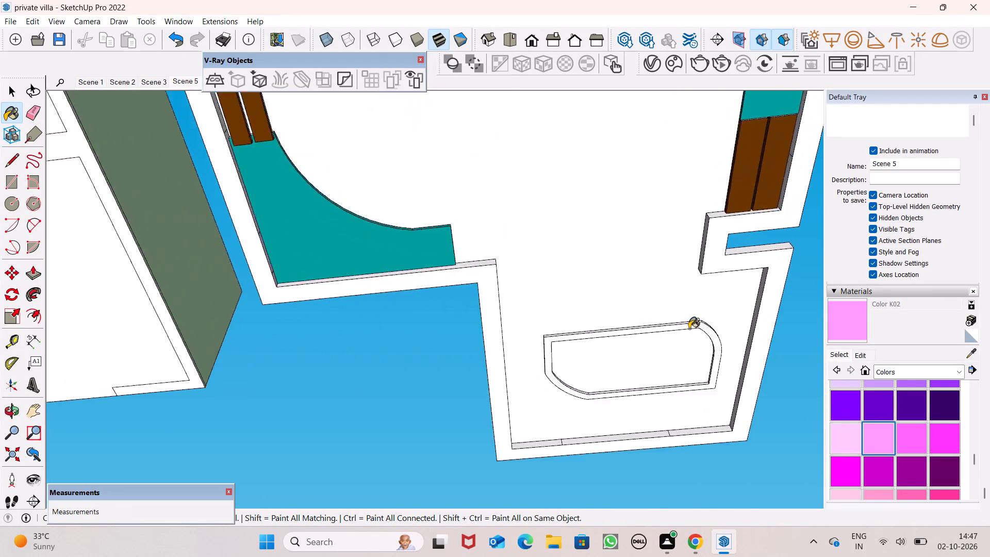
{"action": "scroll", "coordinate": [689, 329], "scroll_direction": "up", "scroll_amount": 12}
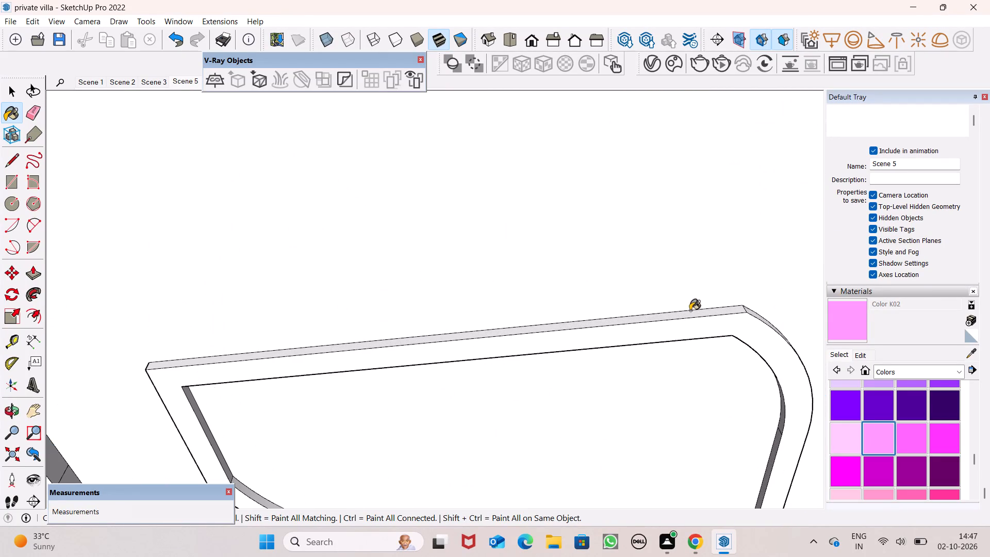
{"action": "left_click", "coordinate": [690, 311]}
{"action": "left_click", "coordinate": [712, 327]}
{"action": "scroll", "coordinate": [723, 316], "scroll_direction": "down", "scroll_amount": 5}
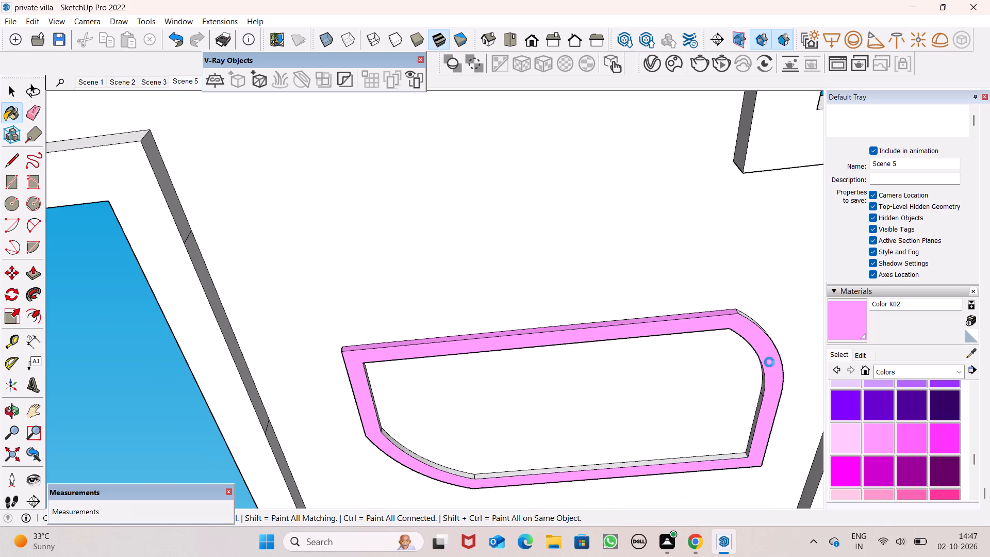
Paint the border's inner side at one rounded corner and the adjoining short inner side with Color K02.
{"action": "scroll", "coordinate": [606, 494], "scroll_direction": "up", "scroll_amount": 8}
{"action": "scroll", "coordinate": [448, 481], "scroll_direction": "up", "scroll_amount": 7}
{"action": "scroll", "coordinate": [396, 423], "scroll_direction": "up", "scroll_amount": 9}
{"action": "scroll", "coordinate": [712, 275], "scroll_direction": "down", "scroll_amount": 6}
{"action": "scroll", "coordinate": [713, 272], "scroll_direction": "up", "scroll_amount": 1}
{"action": "scroll", "coordinate": [465, 319], "scroll_direction": "down", "scroll_amount": 3}
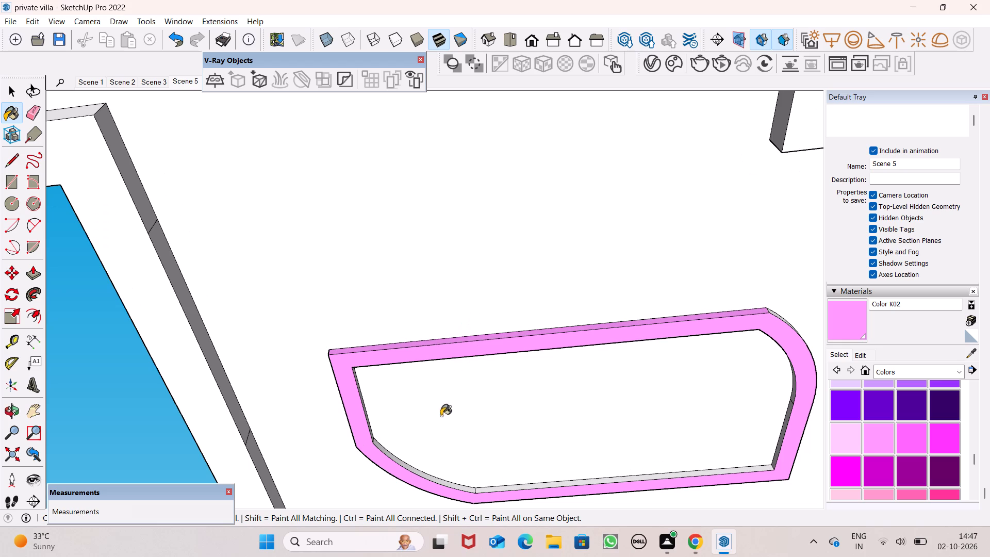
{"action": "scroll", "coordinate": [412, 483], "scroll_direction": "up", "scroll_amount": 8}
{"action": "scroll", "coordinate": [327, 400], "scroll_direction": "up", "scroll_amount": 7}
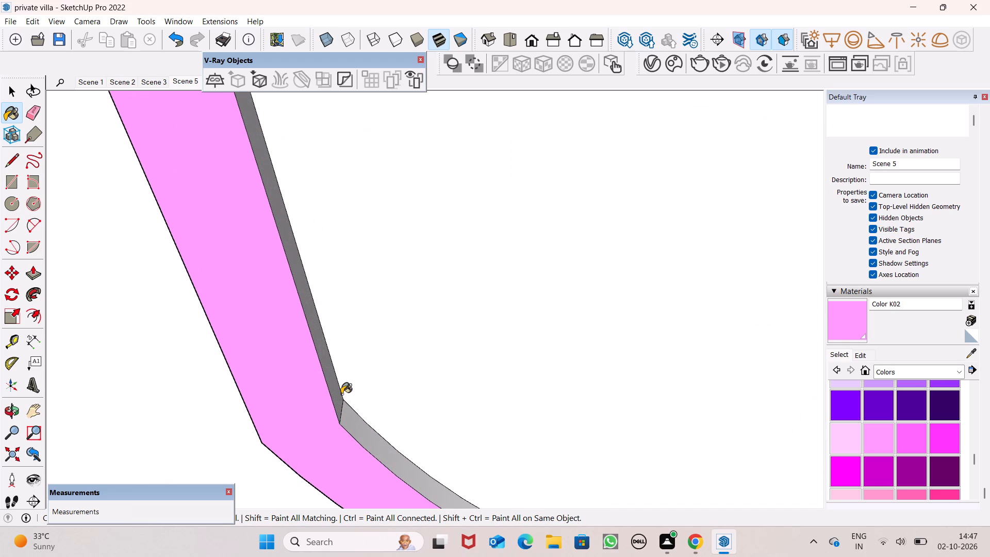
{"action": "left_click", "coordinate": [341, 394]}
{"action": "left_click", "coordinate": [353, 425]}
{"action": "left_click", "coordinate": [340, 402]}
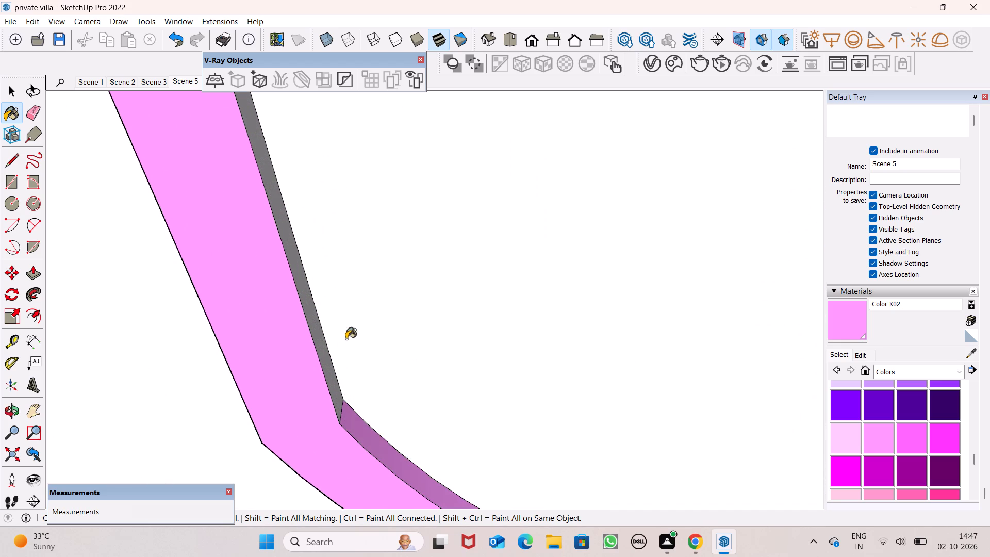
Paint the border's other inner arc, the adjoining short inner side and the long inner side with Color K02.
{"action": "scroll", "coordinate": [346, 338], "scroll_direction": "down", "scroll_amount": 5}
{"action": "scroll", "coordinate": [373, 304], "scroll_direction": "down", "scroll_amount": 11}
{"action": "scroll", "coordinate": [450, 355], "scroll_direction": "down", "scroll_amount": 5}
{"action": "scroll", "coordinate": [624, 333], "scroll_direction": "up", "scroll_amount": 3}
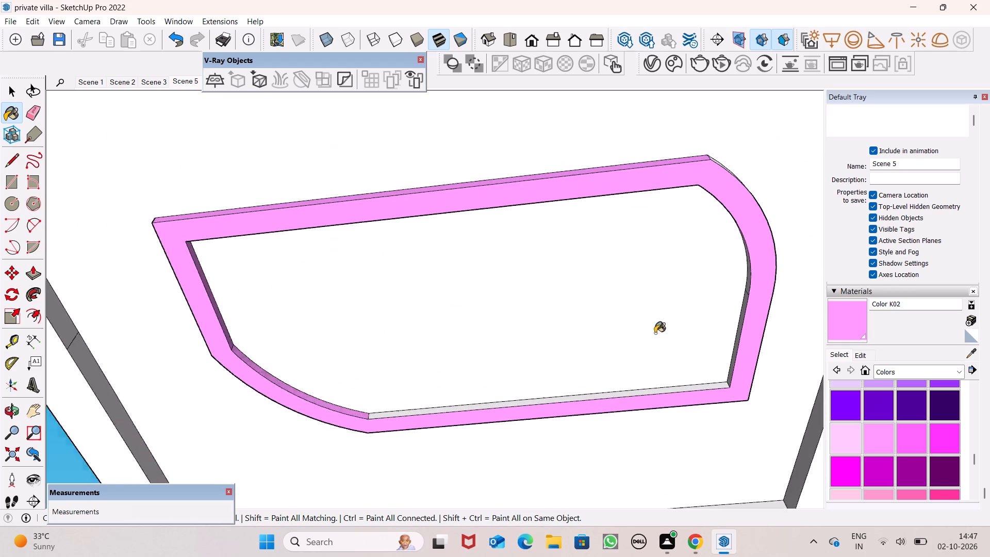
{"action": "scroll", "coordinate": [655, 333], "scroll_direction": "up", "scroll_amount": 5}
{"action": "middle_click_drag", "start_coordinate": [828, 366], "coordinate": [865, 332]}
{"action": "scroll", "coordinate": [753, 361], "scroll_direction": "up", "scroll_amount": 1}
{"action": "middle_click_drag", "start_coordinate": [744, 363], "coordinate": [829, 278]}
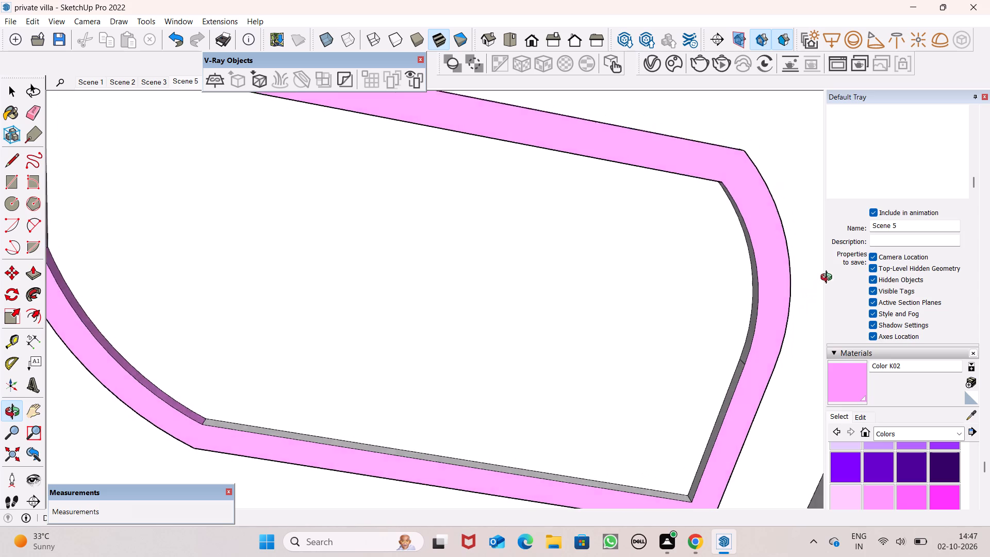
{"action": "middle_click_drag", "start_coordinate": [829, 278], "coordinate": [845, 263]}
{"action": "scroll", "coordinate": [752, 315], "scroll_direction": "up", "scroll_amount": 8}
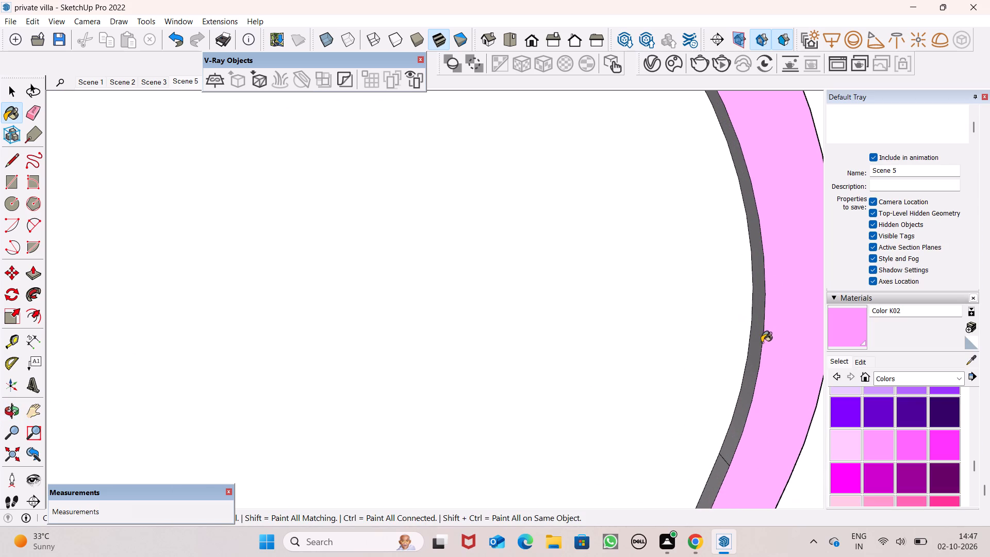
{"action": "left_click", "coordinate": [757, 343]}
{"action": "scroll", "coordinate": [761, 305], "scroll_direction": "down", "scroll_amount": 3}
{"action": "scroll", "coordinate": [769, 385], "scroll_direction": "down", "scroll_amount": 6}
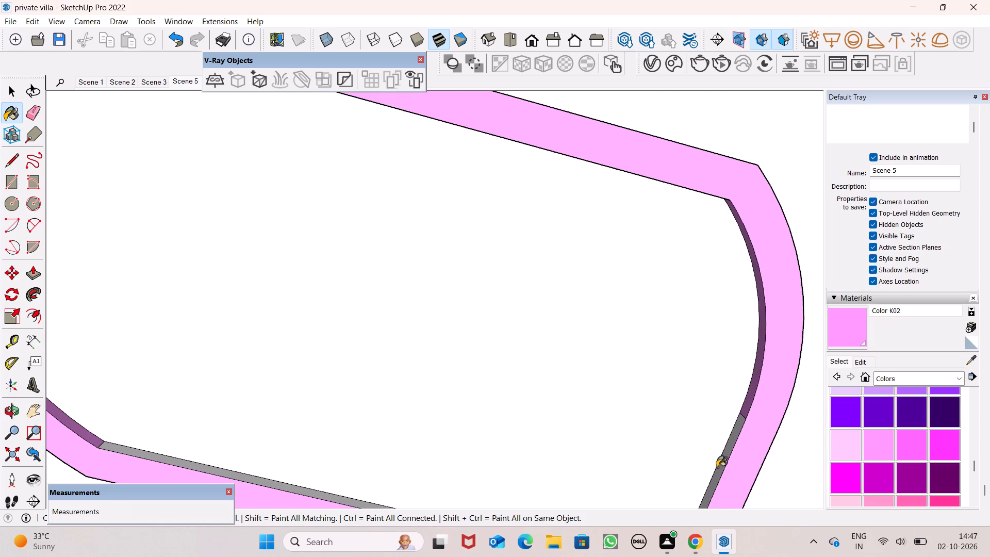
{"action": "left_click", "coordinate": [730, 463]}
{"action": "left_click", "coordinate": [725, 458]}
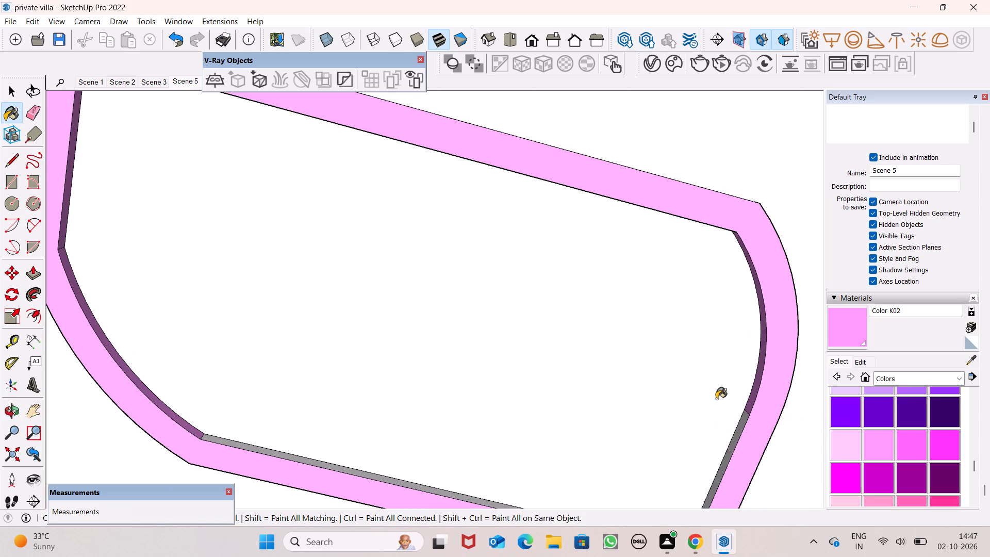
{"action": "scroll", "coordinate": [715, 382], "scroll_direction": "down", "scroll_amount": 9}
{"action": "scroll", "coordinate": [668, 496], "scroll_direction": "up", "scroll_amount": 8}
{"action": "scroll", "coordinate": [614, 391], "scroll_direction": "up", "scroll_amount": 4}
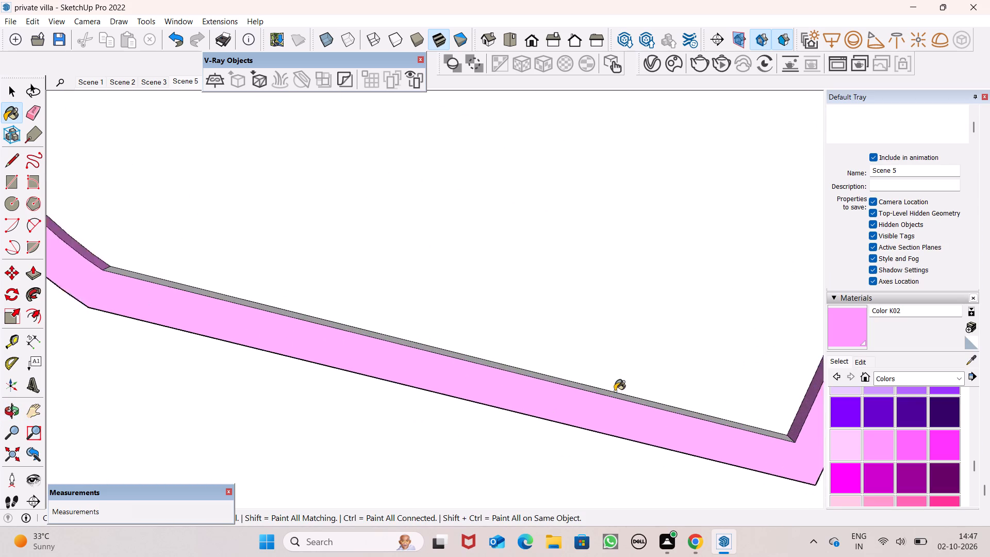
{"action": "scroll", "coordinate": [615, 391], "scroll_direction": "up", "scroll_amount": 2}
{"action": "left_click", "coordinate": [608, 397]}
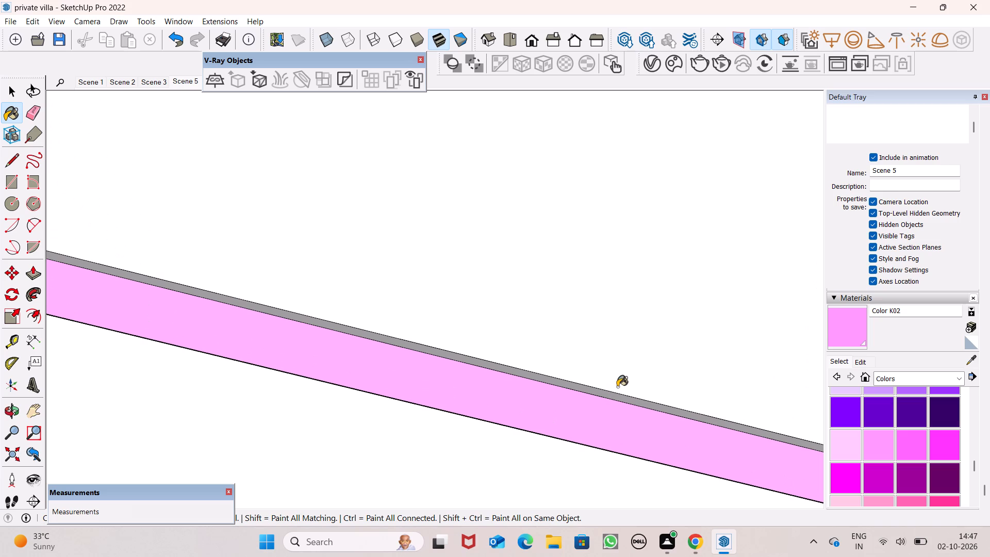
Paint the outer side of the border's unpainted rounded corner beside the pink long side with Color K02.
{"action": "scroll", "coordinate": [617, 387], "scroll_direction": "down", "scroll_amount": 14}
{"action": "scroll", "coordinate": [665, 335], "scroll_direction": "down", "scroll_amount": 4}
{"action": "middle_click_drag", "start_coordinate": [665, 304], "coordinate": [654, 556]}
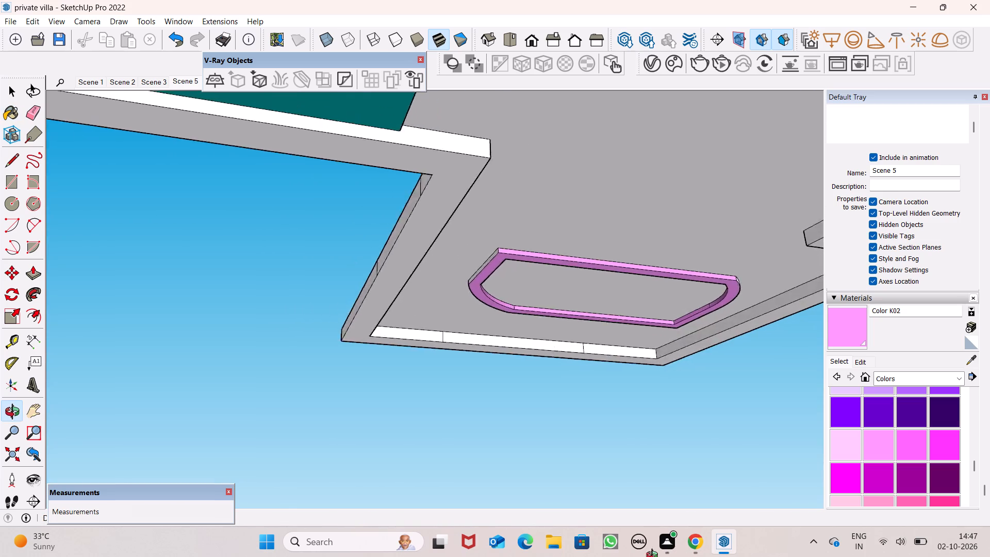
{"action": "middle_click_drag", "start_coordinate": [654, 556], "coordinate": [503, 548]}
{"action": "scroll", "coordinate": [679, 191], "scroll_direction": "up", "scroll_amount": 7}
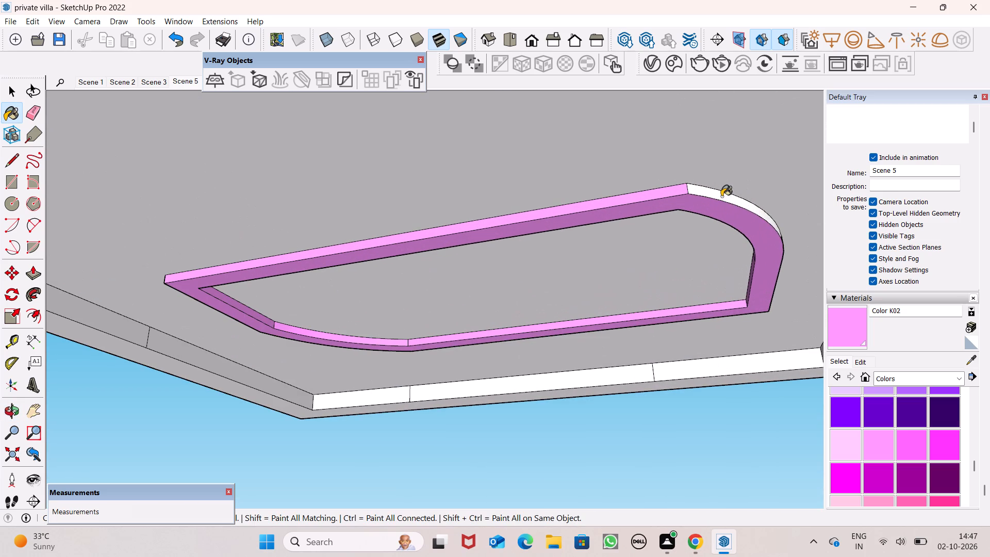
{"action": "left_click", "coordinate": [721, 195]}
Paint the border's remaining long inner side, one short outer side and the adjoining outer arc with Color K02.
{"action": "scroll", "coordinate": [662, 142], "scroll_direction": "down", "scroll_amount": 10}
{"action": "middle_click_drag", "start_coordinate": [581, 217], "coordinate": [567, 0]}
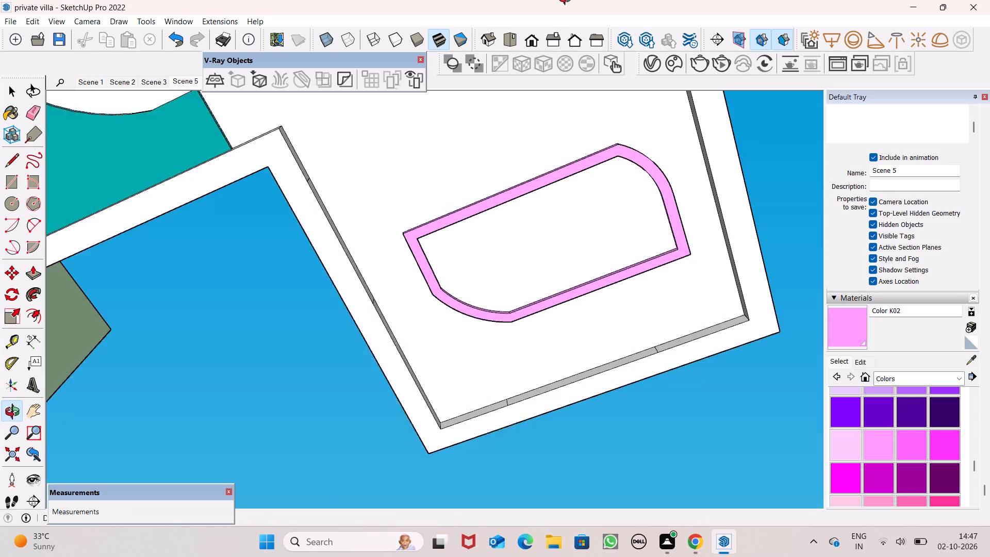
{"action": "middle_click_drag", "start_coordinate": [567, 0], "coordinate": [571, 2]}
{"action": "scroll", "coordinate": [620, 290], "scroll_direction": "up", "scroll_amount": 1}
{"action": "middle_click_drag", "start_coordinate": [621, 291], "coordinate": [507, 2]}
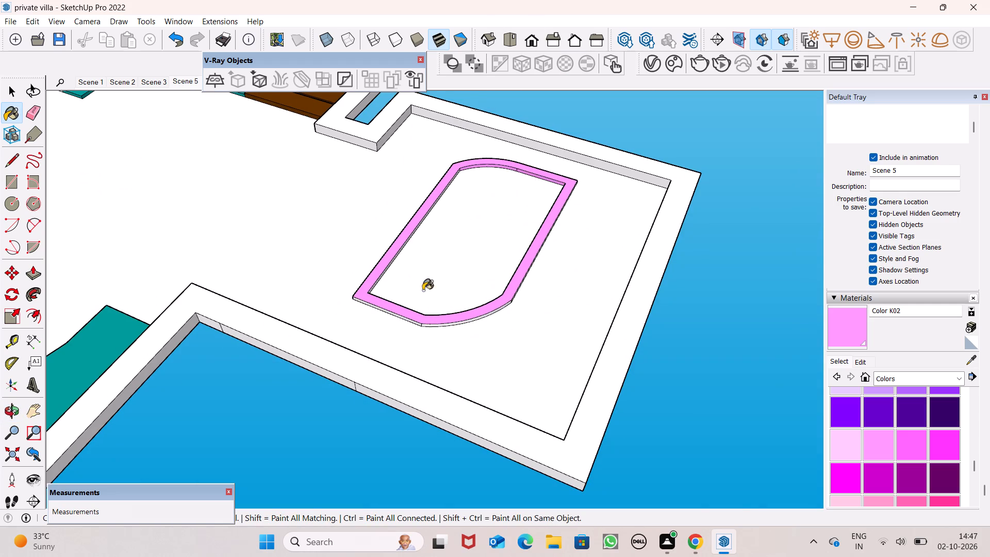
{"action": "scroll", "coordinate": [443, 356], "scroll_direction": "up", "scroll_amount": 6}
{"action": "middle_click_drag", "start_coordinate": [439, 338], "coordinate": [530, 184]}
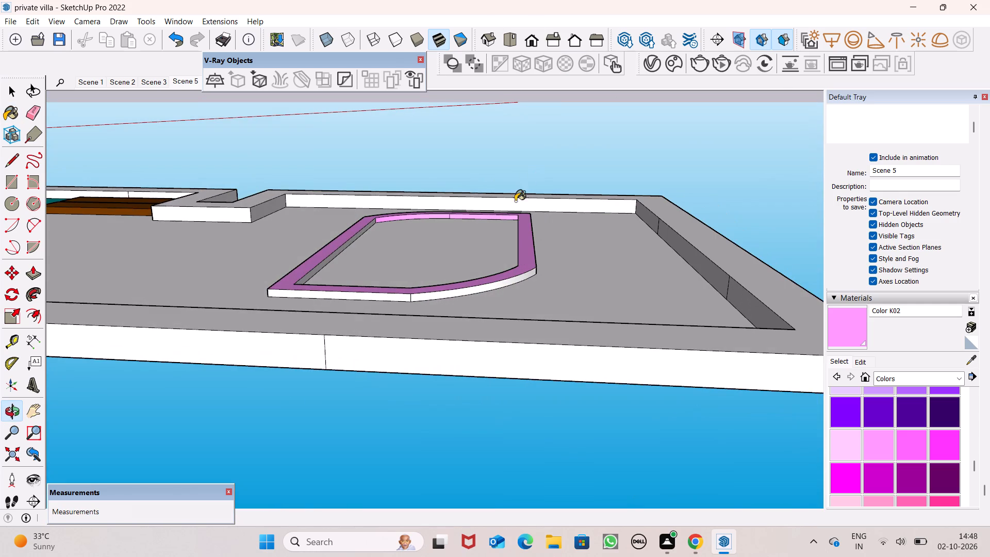
{"action": "scroll", "coordinate": [312, 306], "scroll_direction": "up", "scroll_amount": 8}
{"action": "scroll", "coordinate": [326, 255], "scroll_direction": "up", "scroll_amount": 8}
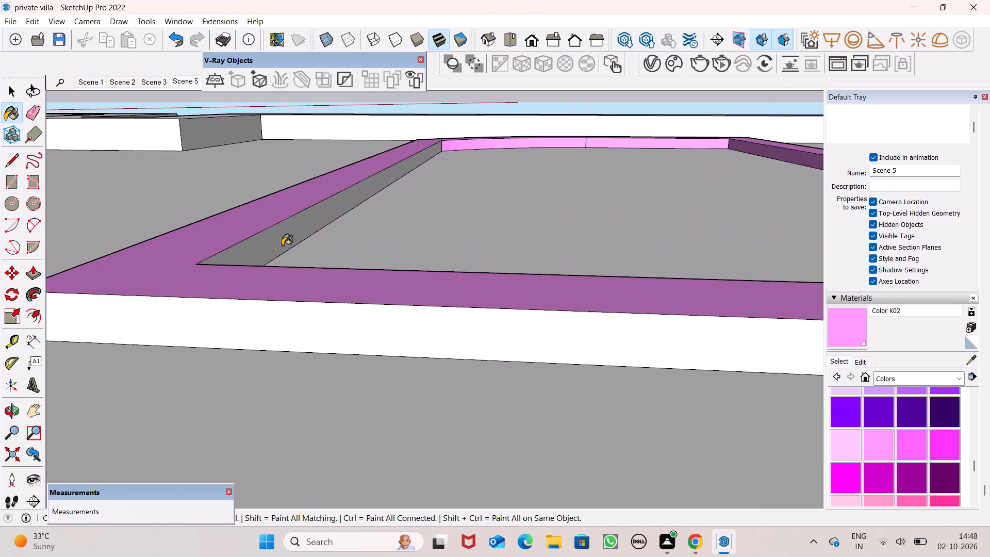
{"action": "left_click", "coordinate": [268, 243]}
{"action": "left_click", "coordinate": [363, 336]}
{"action": "scroll", "coordinate": [390, 310], "scroll_direction": "down", "scroll_amount": 2}
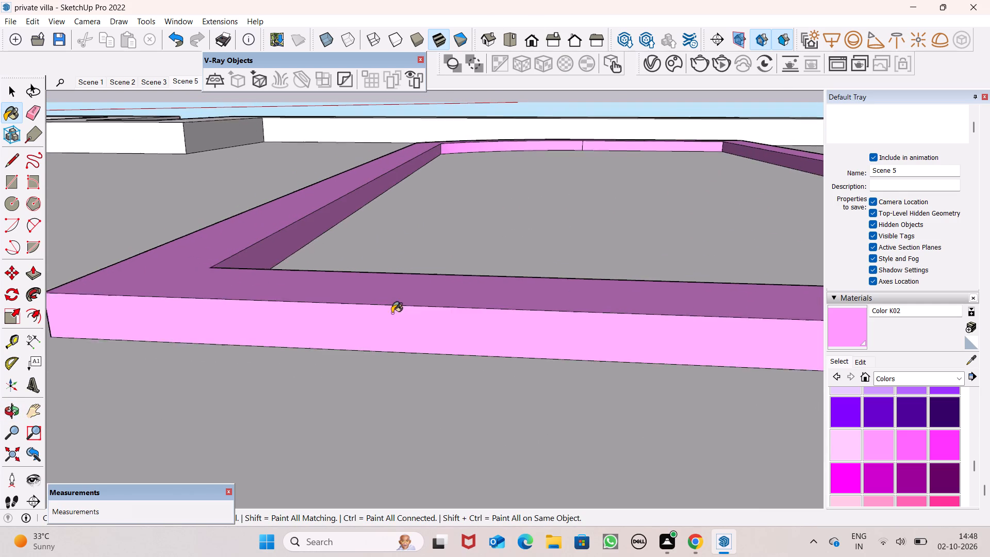
{"action": "scroll", "coordinate": [392, 313], "scroll_direction": "down", "scroll_amount": 10}
{"action": "left_click", "coordinate": [668, 316]}
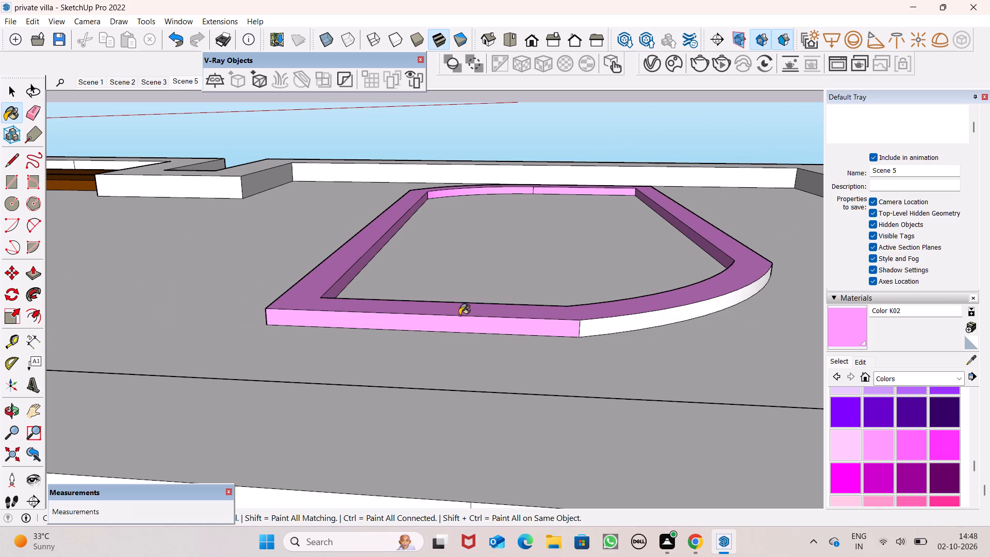
Paint the border's last two unpainted outer sides, one long and one short, with Color K02.
{"action": "middle_click_drag", "start_coordinate": [444, 334], "coordinate": [685, 292]}
{"action": "middle_click_drag", "start_coordinate": [685, 293], "coordinate": [307, 395]}
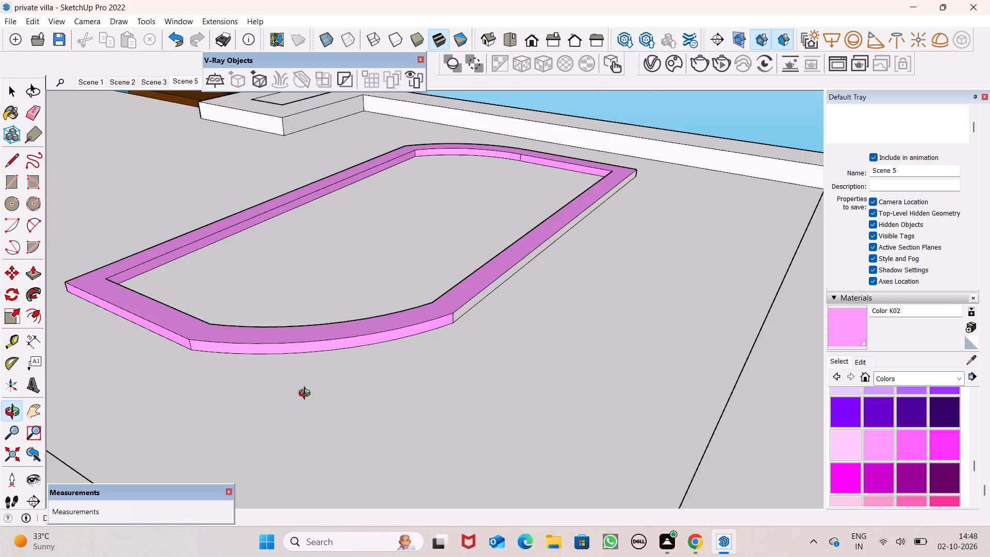
{"action": "middle_click_drag", "start_coordinate": [307, 395], "coordinate": [224, 368]}
{"action": "scroll", "coordinate": [439, 285], "scroll_direction": "up", "scroll_amount": 5}
{"action": "left_click", "coordinate": [457, 306]}
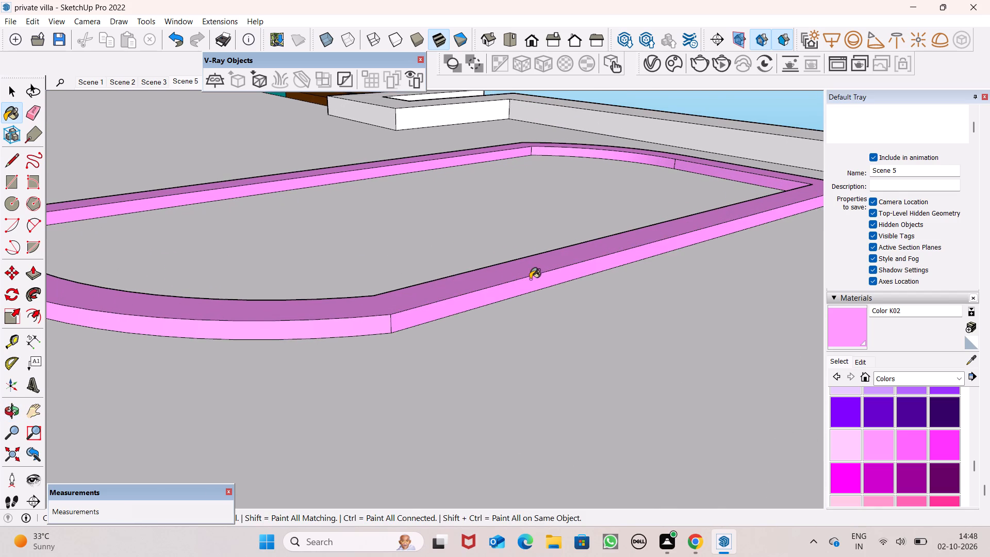
{"action": "scroll", "coordinate": [537, 282], "scroll_direction": "down", "scroll_amount": 6}
{"action": "middle_click_drag", "start_coordinate": [617, 281], "coordinate": [137, 284]}
{"action": "scroll", "coordinate": [623, 298], "scroll_direction": "up", "scroll_amount": 1}
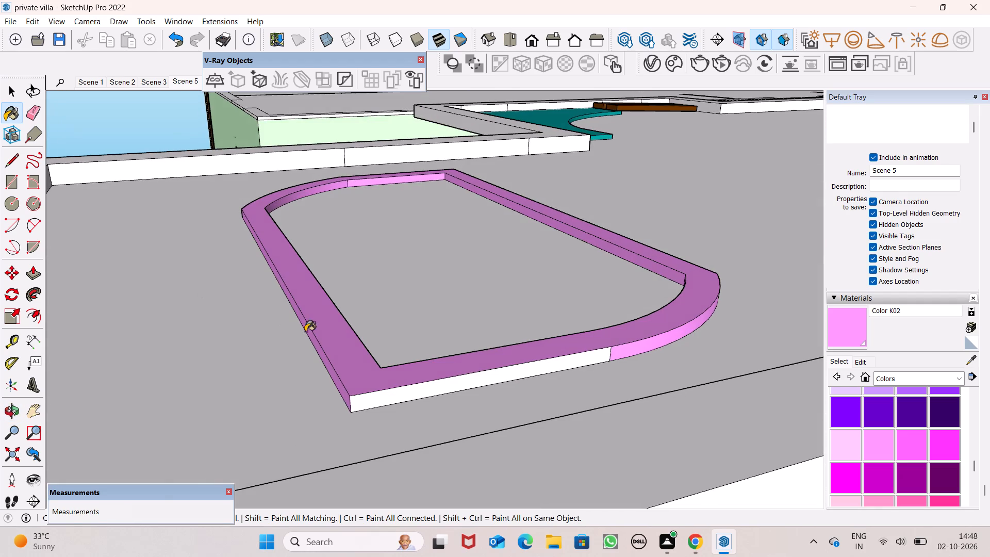
{"action": "scroll", "coordinate": [440, 378], "scroll_direction": "up", "scroll_amount": 4}
{"action": "left_click", "coordinate": [440, 388]}
{"action": "scroll", "coordinate": [451, 346], "scroll_direction": "down", "scroll_amount": 6}
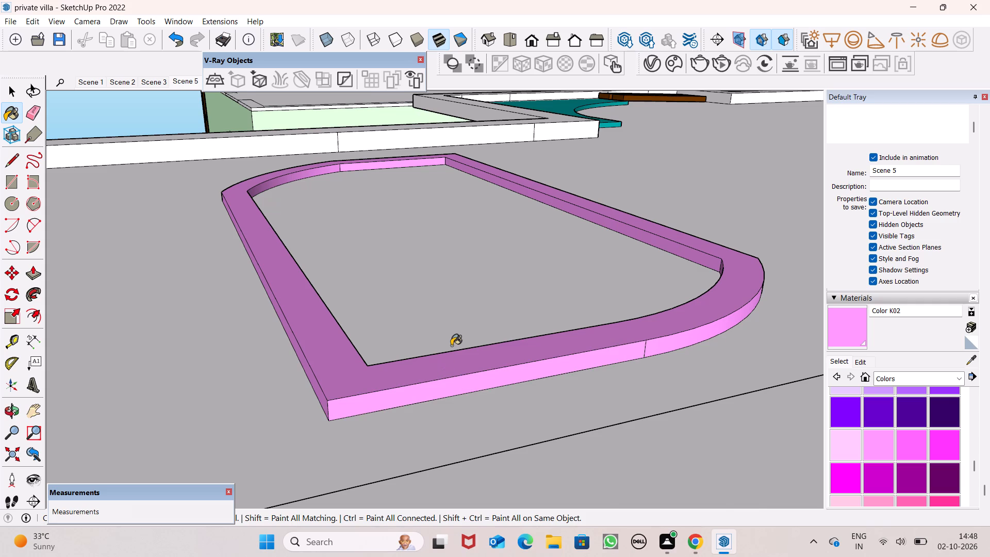
Paint the face enclosed by the pink border in the end room with the lighter pink Color K01.
{"action": "scroll", "coordinate": [457, 342], "scroll_direction": "down", "scroll_amount": 2}
{"action": "scroll", "coordinate": [463, 340], "scroll_direction": "up", "scroll_amount": 1}
{"action": "scroll", "coordinate": [464, 343], "scroll_direction": "down", "scroll_amount": 10}
{"action": "middle_click_drag", "start_coordinate": [465, 346], "coordinate": [592, 408]}
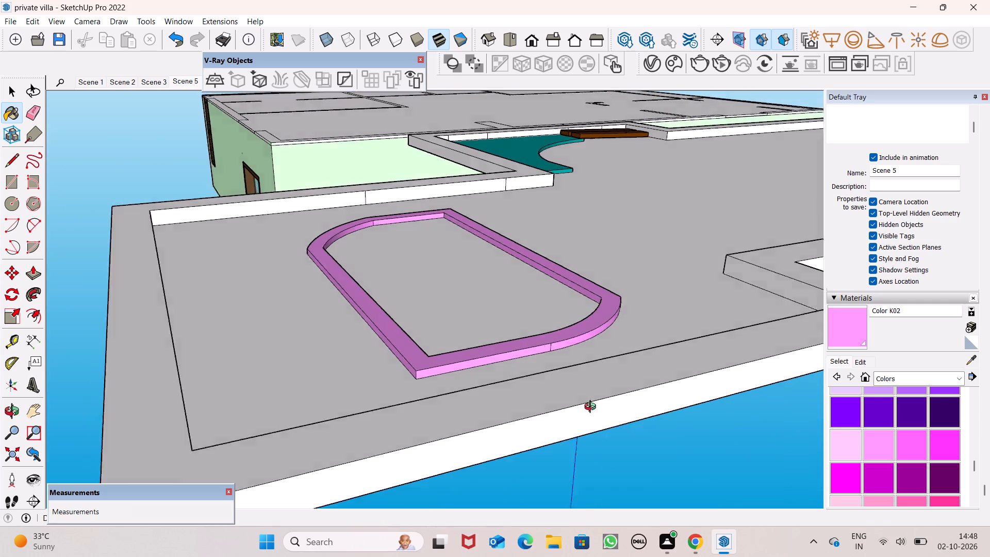
{"action": "middle_click_drag", "start_coordinate": [592, 408], "coordinate": [680, 424]}
{"action": "scroll", "coordinate": [496, 326], "scroll_direction": "down", "scroll_amount": 4}
{"action": "middle_click_drag", "start_coordinate": [503, 339], "coordinate": [583, 491]}
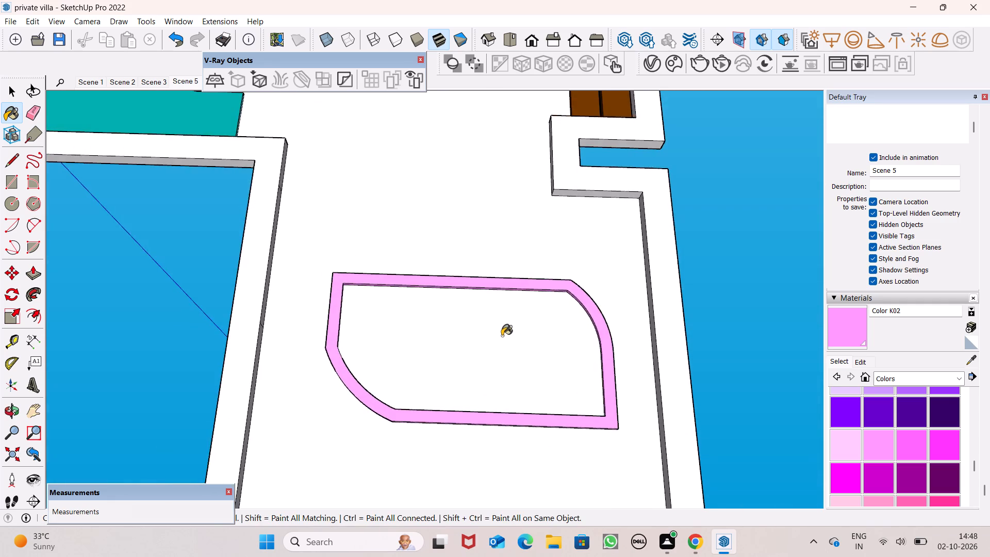
{"action": "scroll", "coordinate": [503, 333], "scroll_direction": "down", "scroll_amount": 4}
{"action": "scroll", "coordinate": [551, 341], "scroll_direction": "down", "scroll_amount": 9}
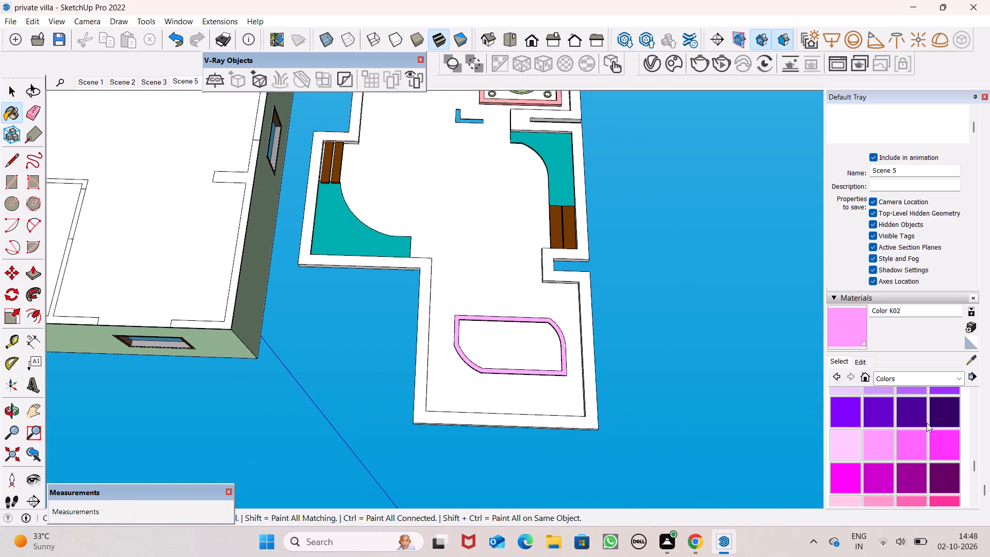
{"action": "scroll", "coordinate": [904, 425], "scroll_direction": "down", "scroll_amount": 3}
{"action": "scroll", "coordinate": [904, 425], "scroll_direction": "up", "scroll_amount": 2}
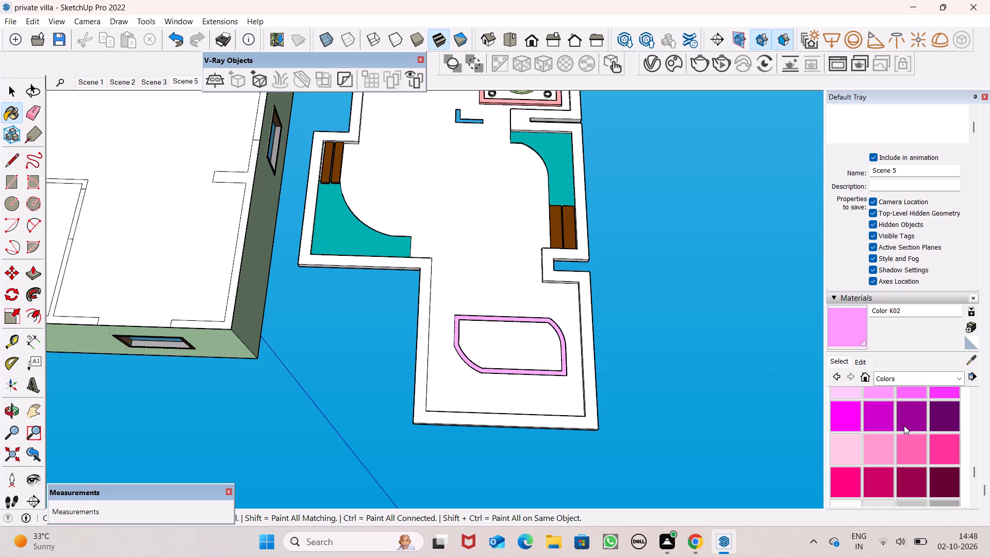
{"action": "scroll", "coordinate": [904, 425], "scroll_direction": "up", "scroll_amount": 1}
{"action": "left_click", "coordinate": [846, 453]}
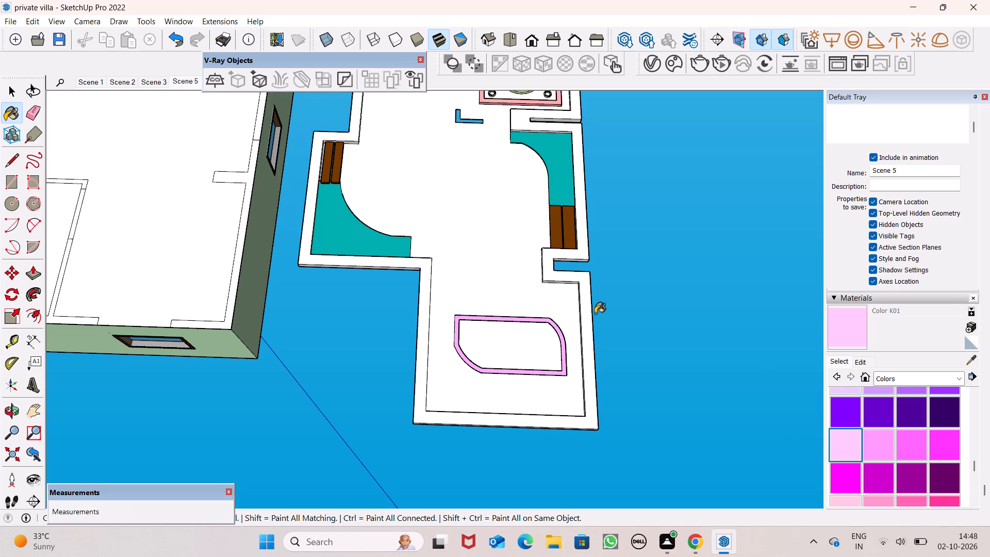
{"action": "left_click", "coordinate": [542, 341]}
{"action": "scroll", "coordinate": [549, 353], "scroll_direction": "up", "scroll_amount": 4}
{"action": "middle_click_drag", "start_coordinate": [545, 354], "coordinate": [546, 405]}
{"action": "scroll", "coordinate": [545, 354], "scroll_direction": "up", "scroll_amount": 1}
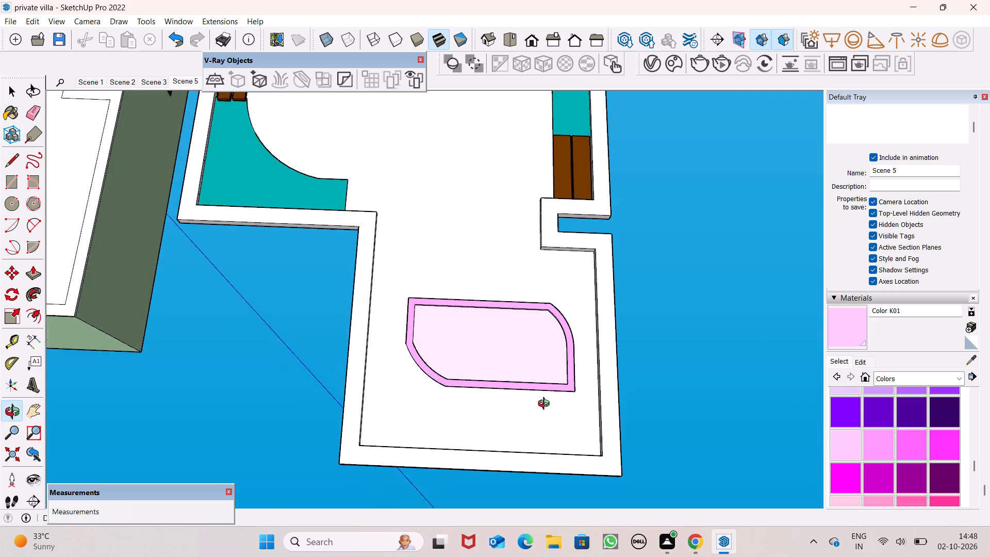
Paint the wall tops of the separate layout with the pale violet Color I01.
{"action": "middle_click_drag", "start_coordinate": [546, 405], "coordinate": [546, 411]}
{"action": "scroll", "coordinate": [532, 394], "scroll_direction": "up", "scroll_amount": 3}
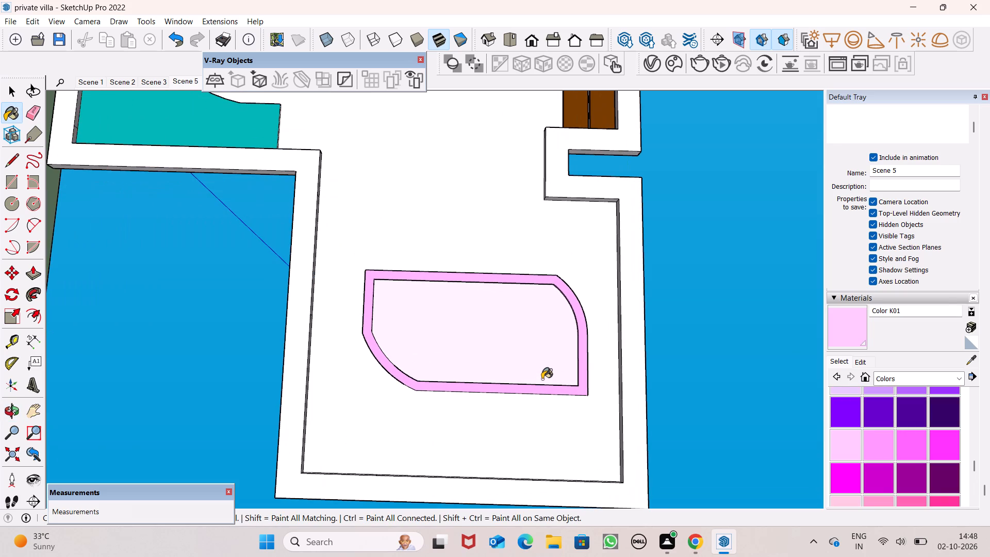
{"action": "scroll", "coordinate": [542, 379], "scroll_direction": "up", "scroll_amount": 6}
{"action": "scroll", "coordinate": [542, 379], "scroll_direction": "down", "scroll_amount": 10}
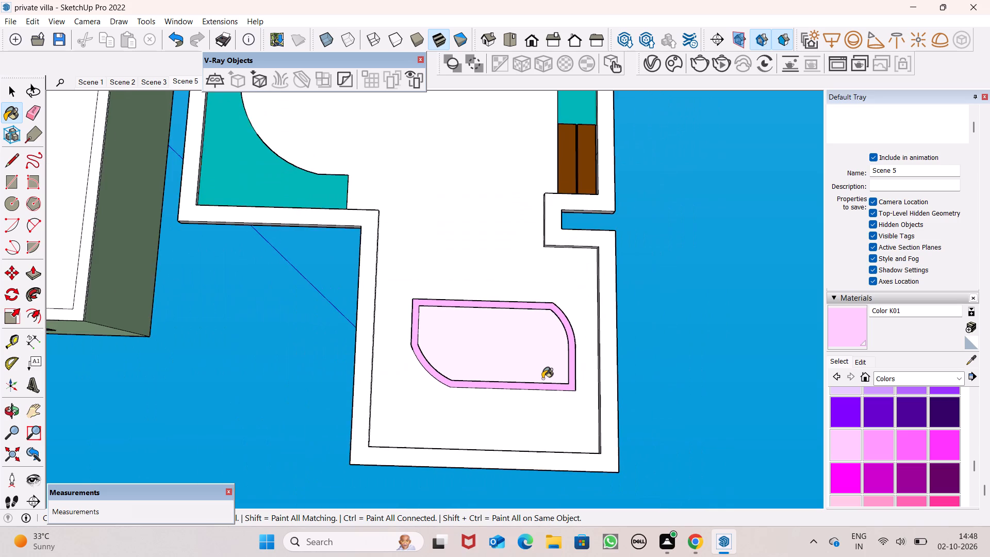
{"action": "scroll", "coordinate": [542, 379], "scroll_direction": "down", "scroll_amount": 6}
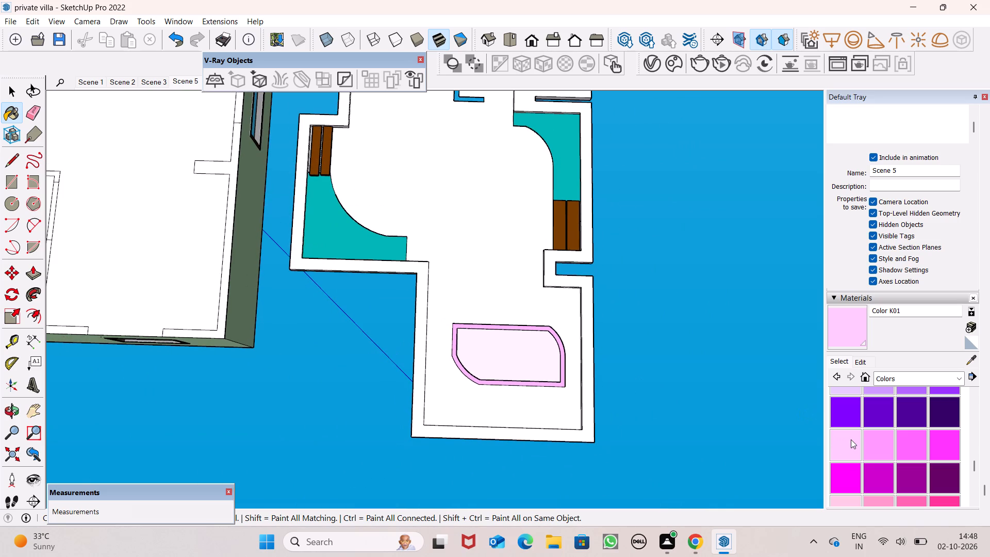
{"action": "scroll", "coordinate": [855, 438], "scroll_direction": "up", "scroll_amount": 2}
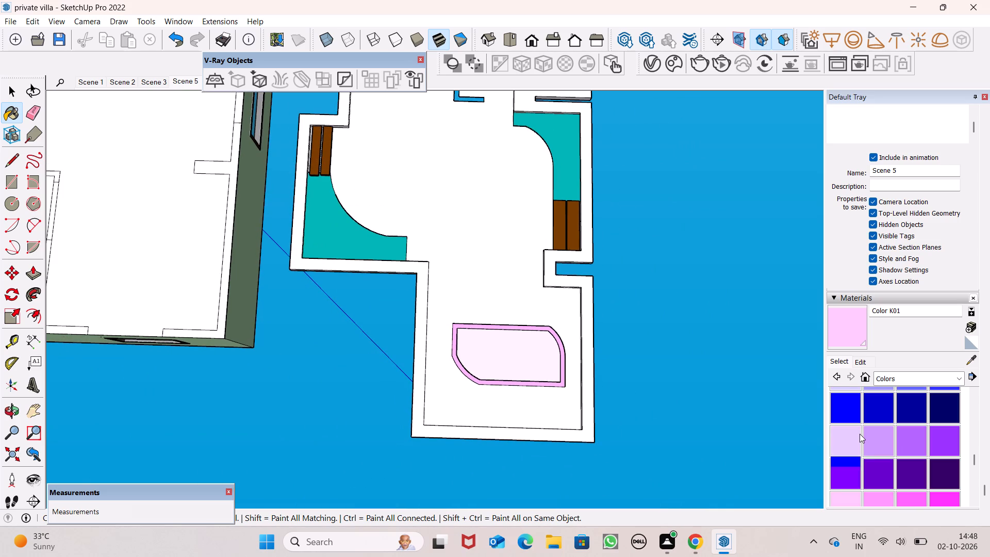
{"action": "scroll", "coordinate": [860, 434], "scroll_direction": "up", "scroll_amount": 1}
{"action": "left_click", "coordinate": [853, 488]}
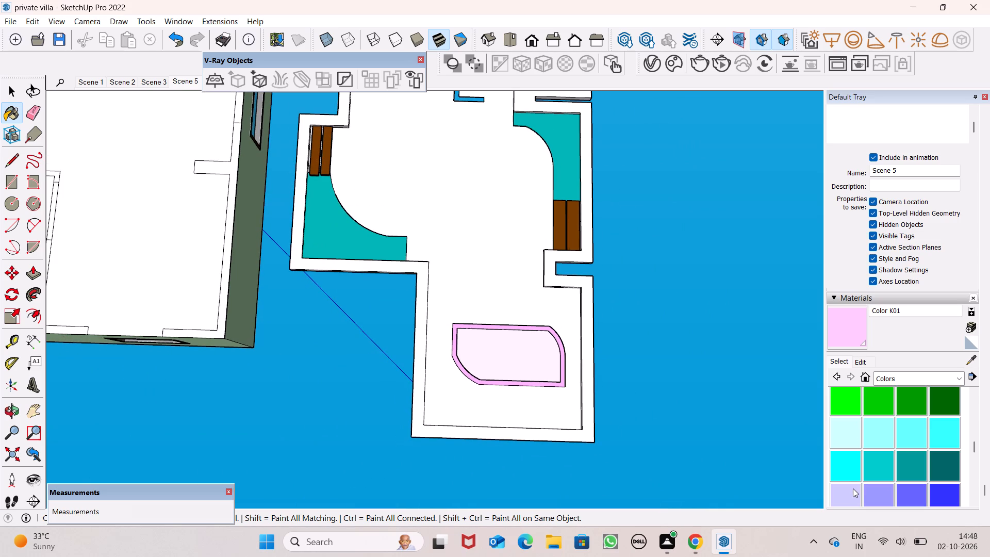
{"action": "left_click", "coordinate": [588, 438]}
Examine the recoloured walls across the whole separate layout and around the end room's pink-bordered shape.
{"action": "scroll", "coordinate": [592, 417], "scroll_direction": "down", "scroll_amount": 3}
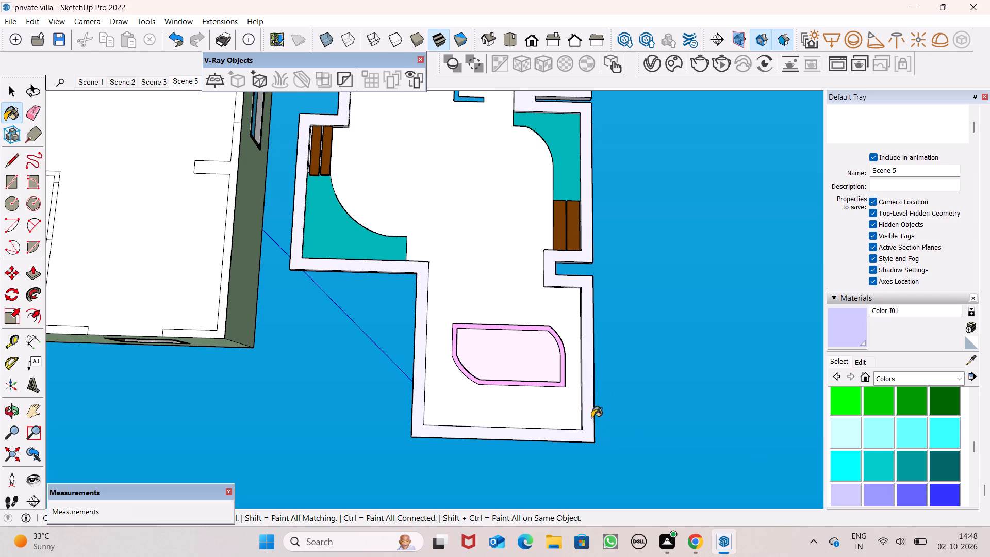
{"action": "scroll", "coordinate": [591, 419], "scroll_direction": "down", "scroll_amount": 3}
{"action": "scroll", "coordinate": [689, 438], "scroll_direction": "down", "scroll_amount": 5}
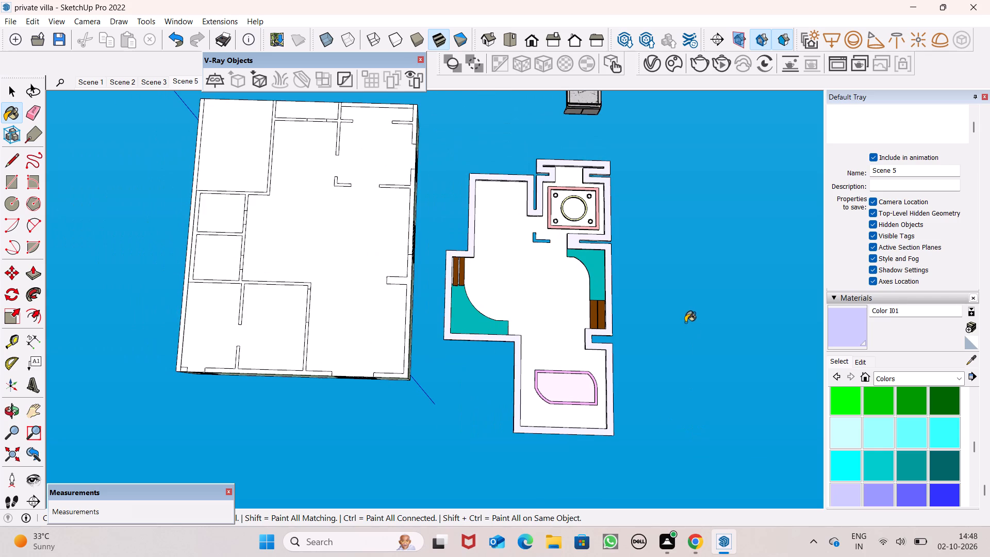
{"action": "scroll", "coordinate": [685, 322], "scroll_direction": "up", "scroll_amount": 1}
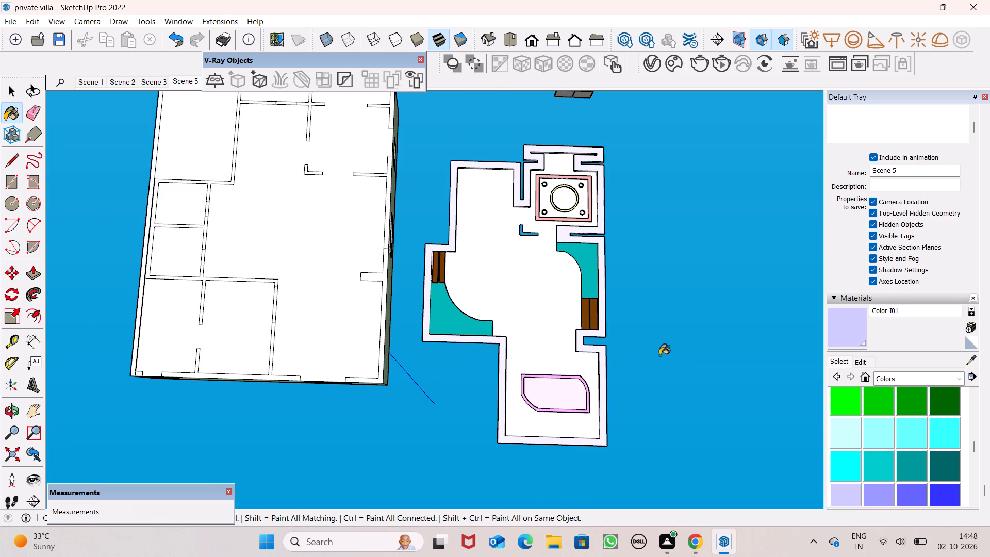
{"action": "scroll", "coordinate": [659, 355], "scroll_direction": "down", "scroll_amount": 1}
{"action": "scroll", "coordinate": [513, 415], "scroll_direction": "up", "scroll_amount": 4}
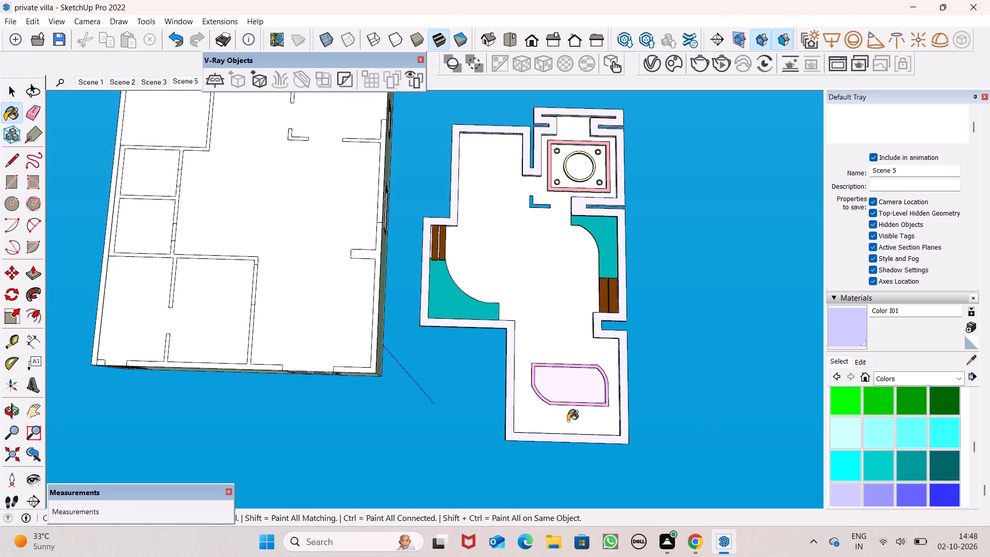
{"action": "scroll", "coordinate": [568, 421], "scroll_direction": "up", "scroll_amount": 3}
{"action": "scroll", "coordinate": [646, 401], "scroll_direction": "up", "scroll_amount": 6}
{"action": "scroll", "coordinate": [616, 304], "scroll_direction": "down", "scroll_amount": 4}
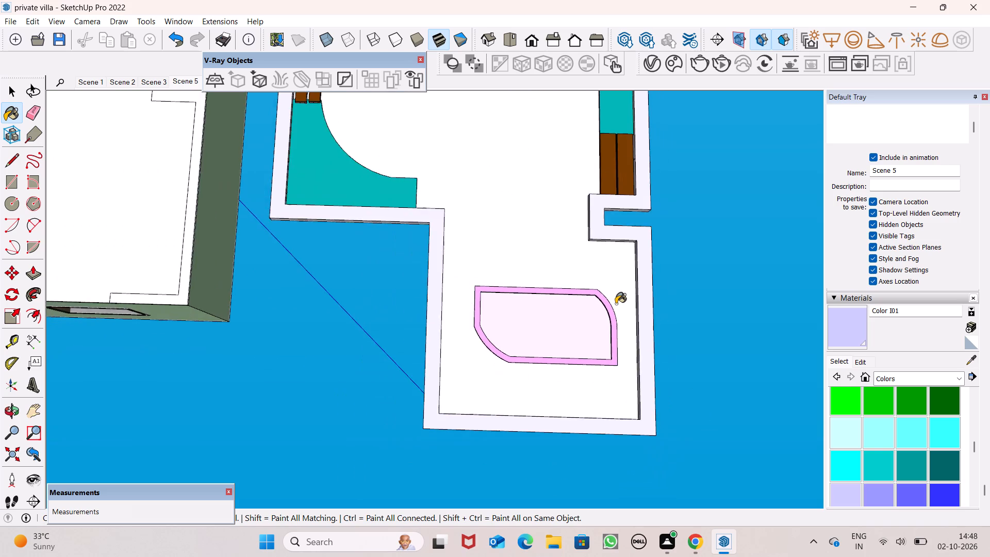
{"action": "scroll", "coordinate": [616, 309], "scroll_direction": "down", "scroll_amount": 5}
{"action": "scroll", "coordinate": [604, 327], "scroll_direction": "up", "scroll_amount": 8}
{"action": "scroll", "coordinate": [604, 327], "scroll_direction": "down", "scroll_amount": 6}
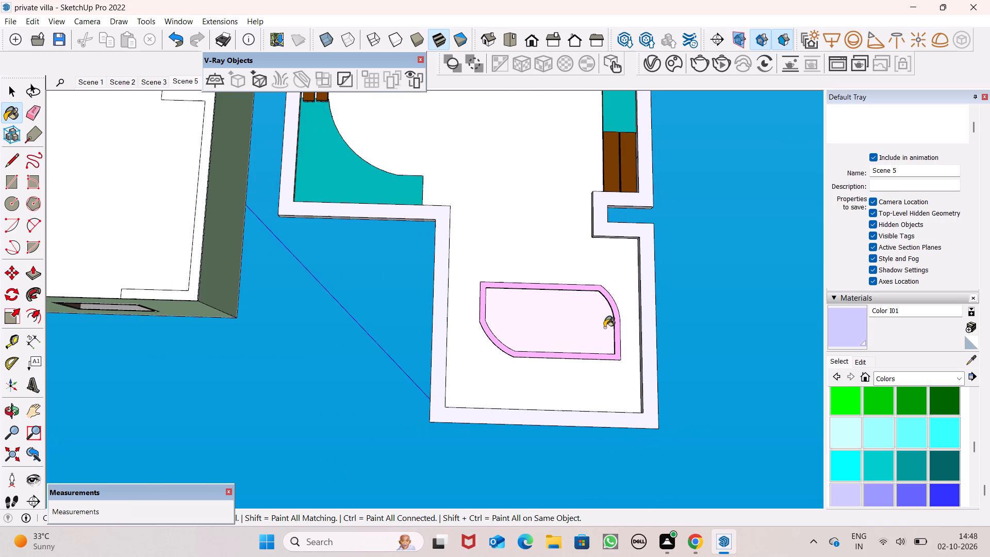
{"action": "scroll", "coordinate": [604, 327], "scroll_direction": "down", "scroll_amount": 6}
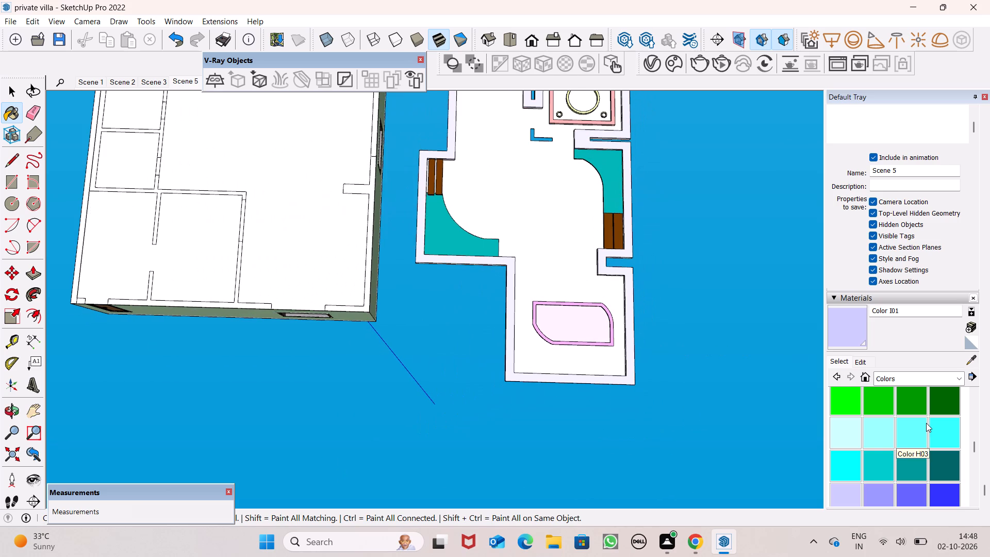
Paint the wall tops of the separate layout with the grey Color M03.
{"action": "scroll", "coordinate": [926, 423], "scroll_direction": "down", "scroll_amount": 3}
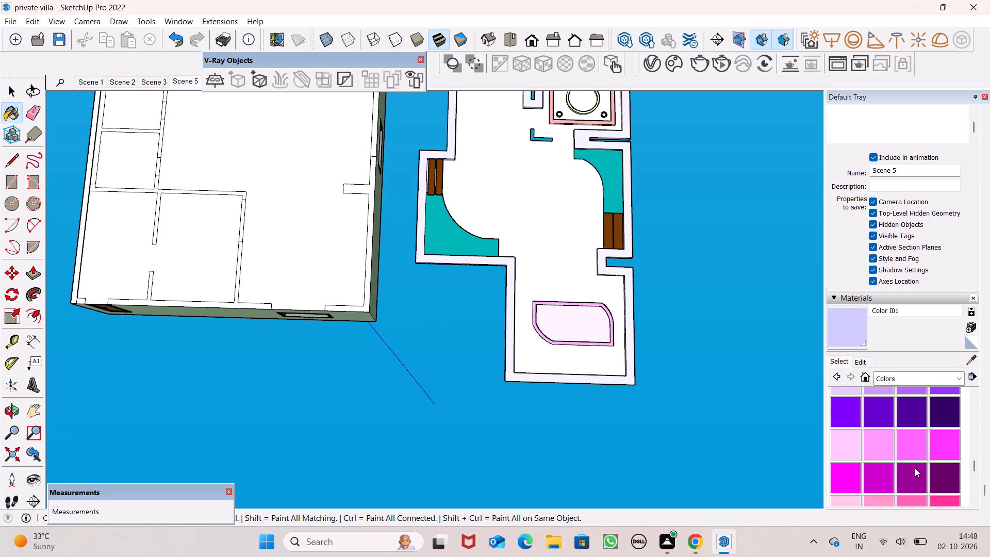
{"action": "scroll", "coordinate": [913, 466], "scroll_direction": "down", "scroll_amount": 3}
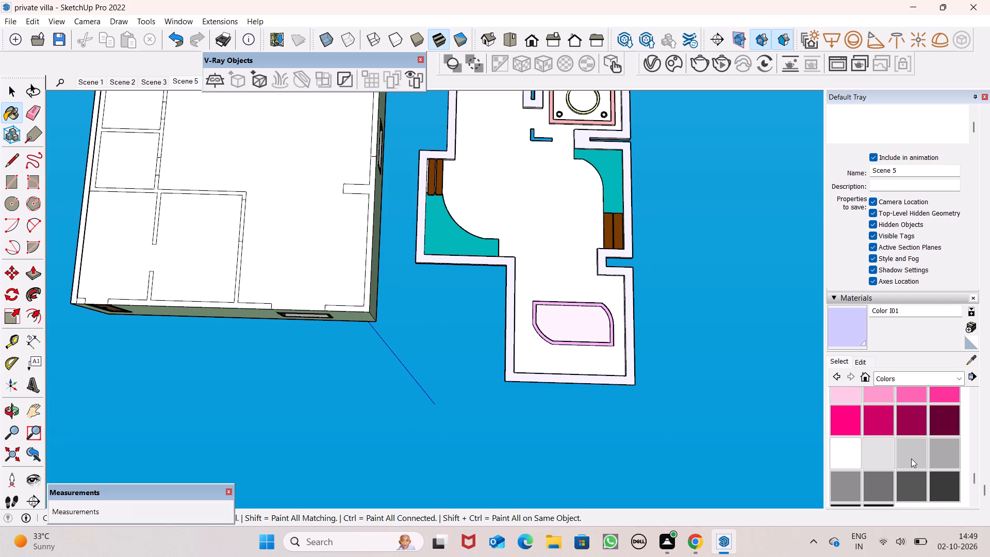
{"action": "scroll", "coordinate": [910, 486], "scroll_direction": "up", "scroll_amount": 2}
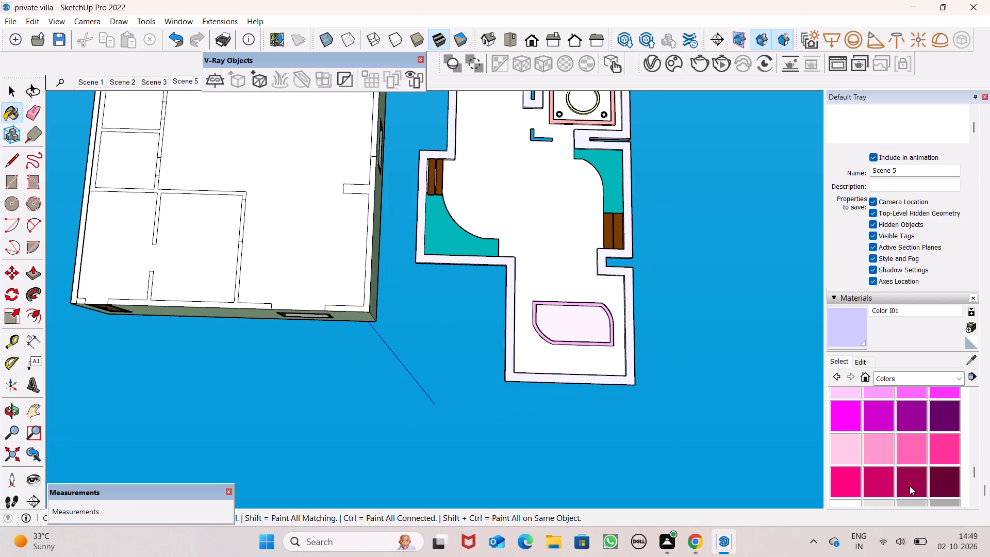
{"action": "scroll", "coordinate": [910, 486], "scroll_direction": "down", "scroll_amount": 1}
{"action": "left_click", "coordinate": [935, 456]}
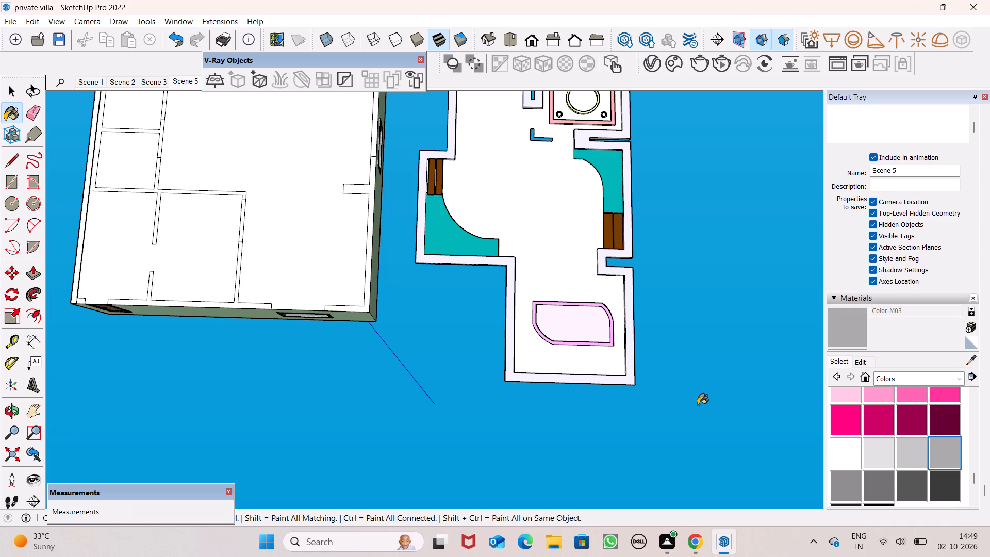
{"action": "scroll", "coordinate": [698, 405], "scroll_direction": "up", "scroll_amount": 6}
{"action": "left_click", "coordinate": [584, 373]}
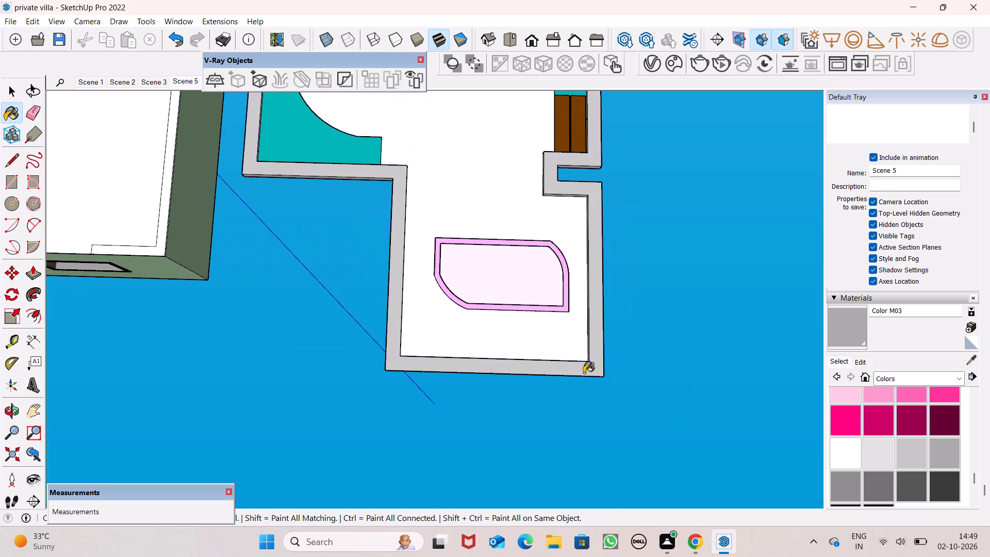
Examine the grey walls together with the furniture shapes across the whole separate layout.
{"action": "scroll", "coordinate": [614, 435], "scroll_direction": "down", "scroll_amount": 9}
{"action": "scroll", "coordinate": [636, 501], "scroll_direction": "down", "scroll_amount": 11}
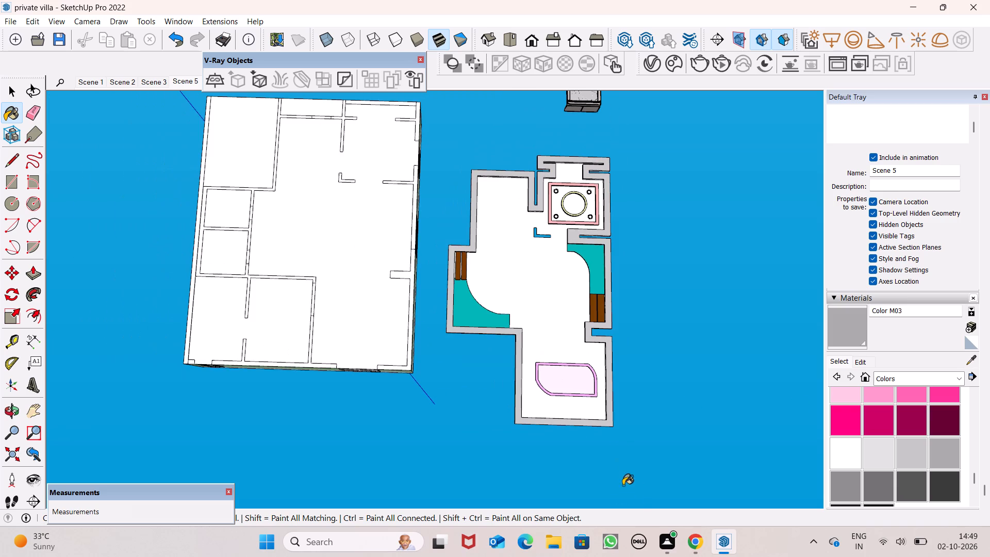
{"action": "scroll", "coordinate": [628, 322], "scroll_direction": "up", "scroll_amount": 8}
{"action": "scroll", "coordinate": [657, 288], "scroll_direction": "down", "scroll_amount": 4}
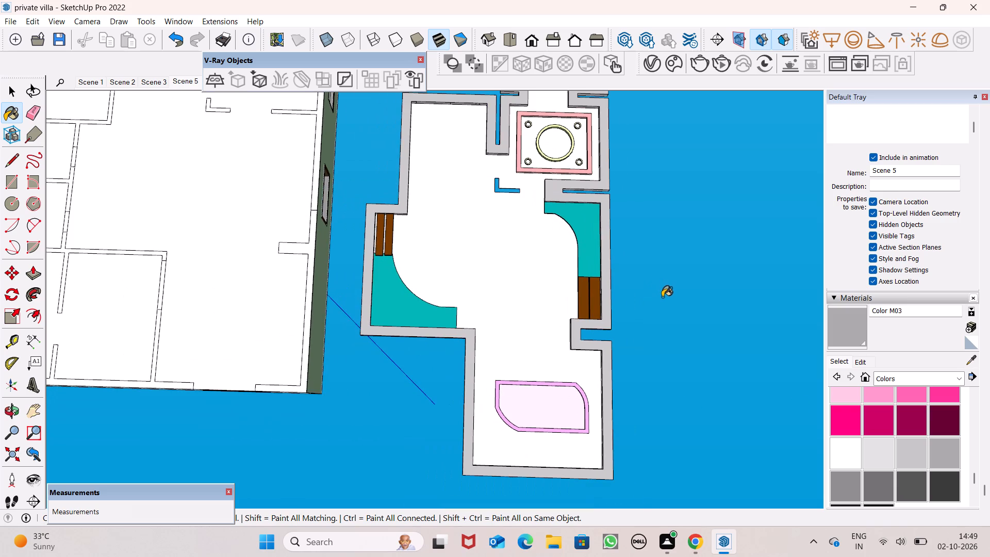
{"action": "middle_click_drag", "start_coordinate": [663, 298], "coordinate": [707, 387]}
{"action": "scroll", "coordinate": [707, 385], "scroll_direction": "down", "scroll_amount": 5}
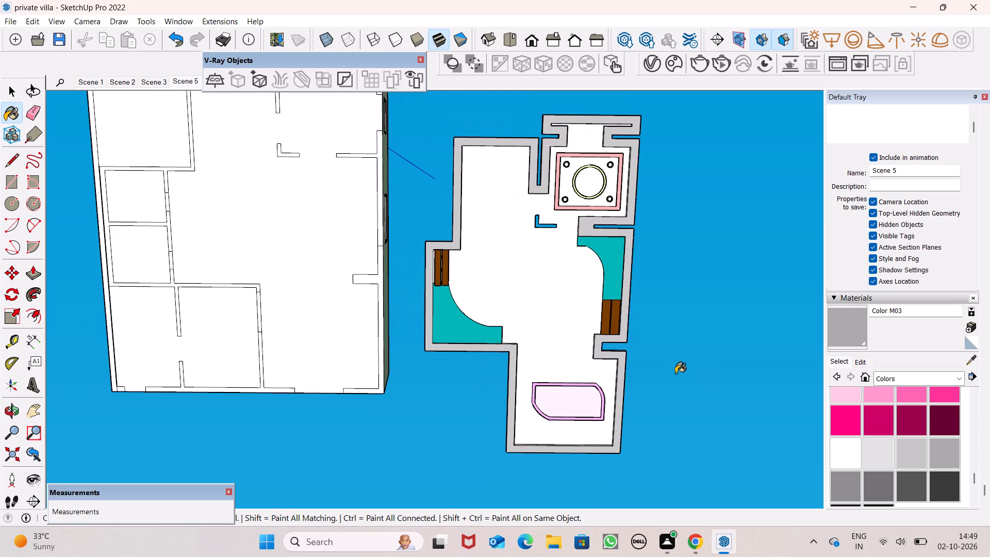
{"action": "scroll", "coordinate": [398, 333], "scroll_direction": "up", "scroll_amount": 7}
{"action": "scroll", "coordinate": [612, 310], "scroll_direction": "down", "scroll_amount": 1}
Draw two concentric circles, radii about 6 3/4" and 5", near the wall corner of the larger teal curved surface.
{"action": "scroll", "coordinate": [633, 307], "scroll_direction": "up", "scroll_amount": 1}
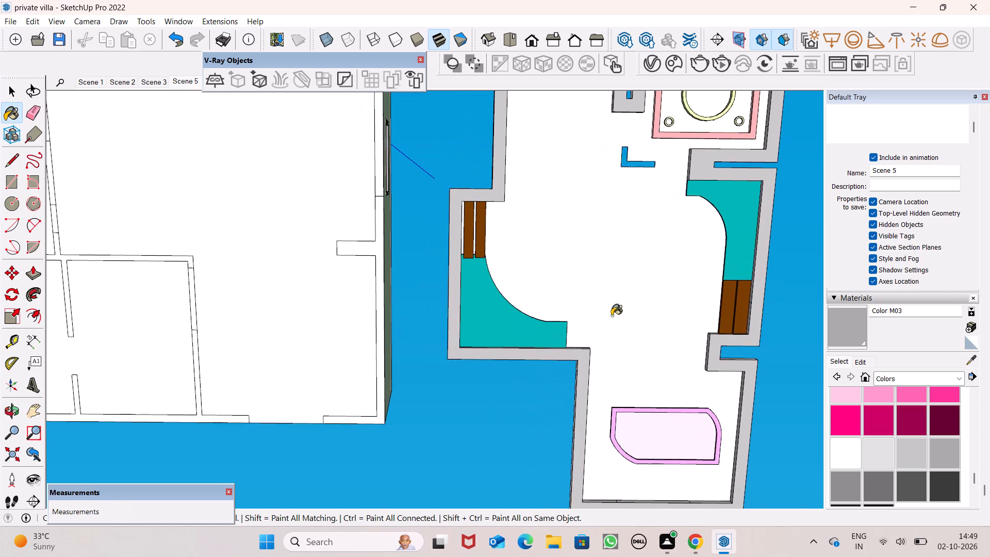
{"action": "scroll", "coordinate": [597, 317], "scroll_direction": "up", "scroll_amount": 8}
{"action": "middle_click", "coordinate": [597, 317]}
{"action": "scroll", "coordinate": [455, 325], "scroll_direction": "up", "scroll_amount": 7}
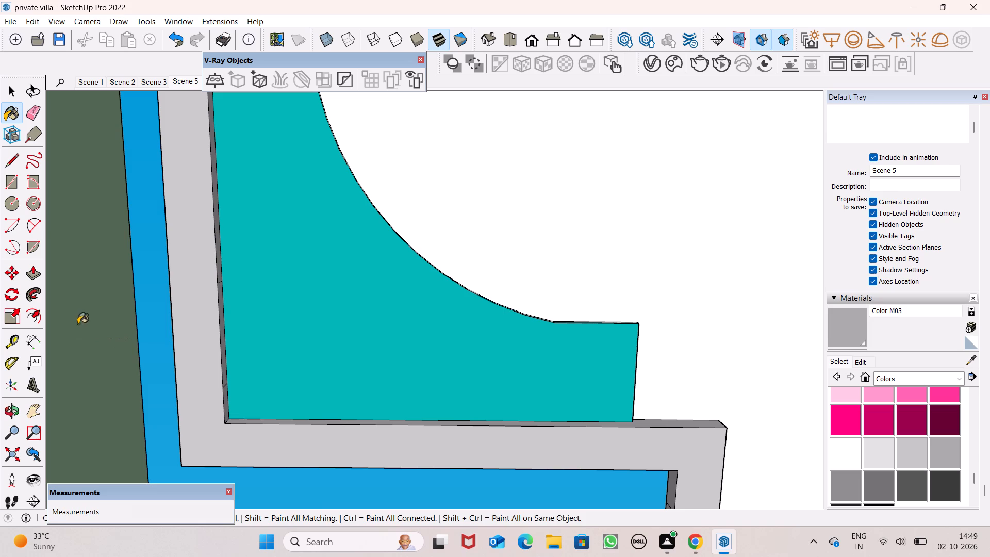
{"action": "left_click", "coordinate": [5, 208]}
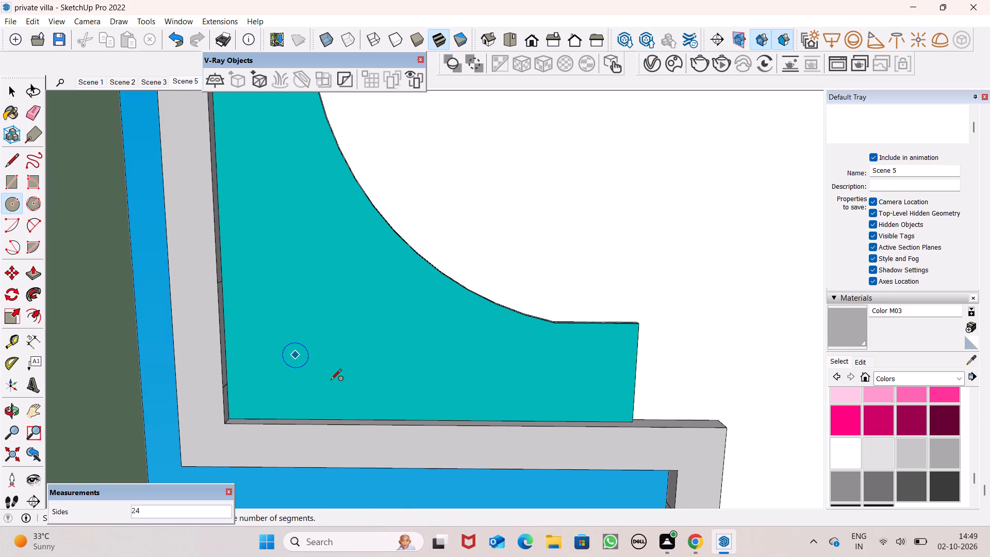
{"action": "left_click", "coordinate": [293, 351]}
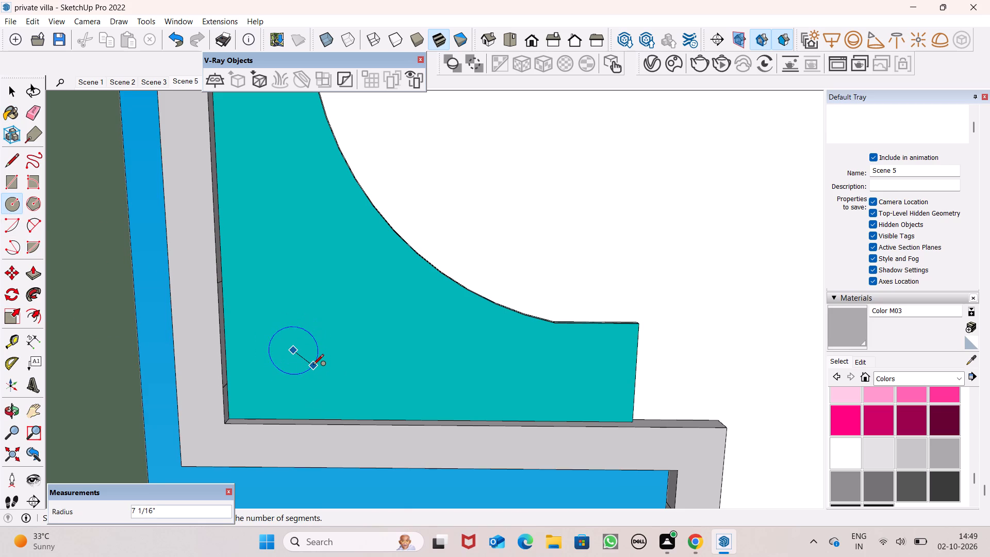
{"action": "left_click", "coordinate": [312, 365]}
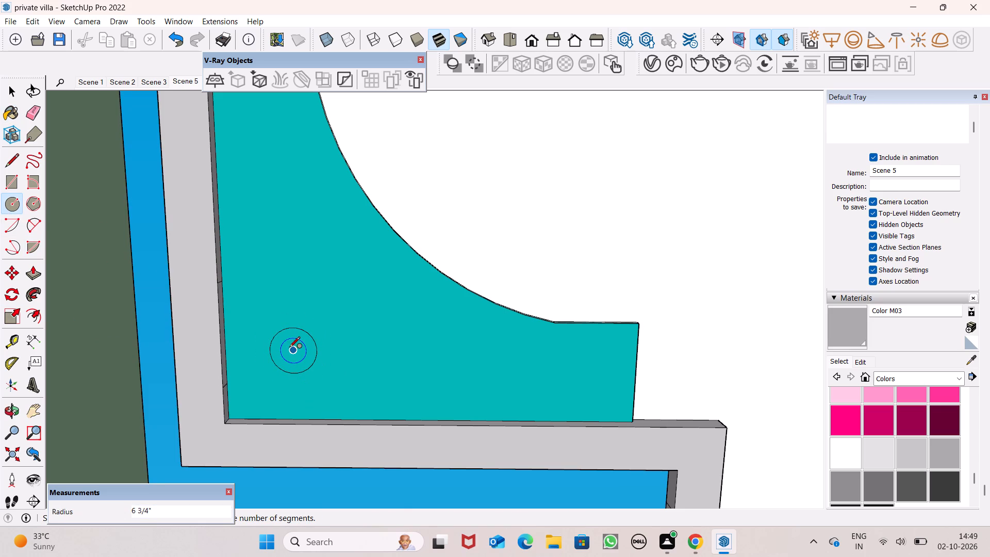
{"action": "left_click", "coordinate": [291, 347]}
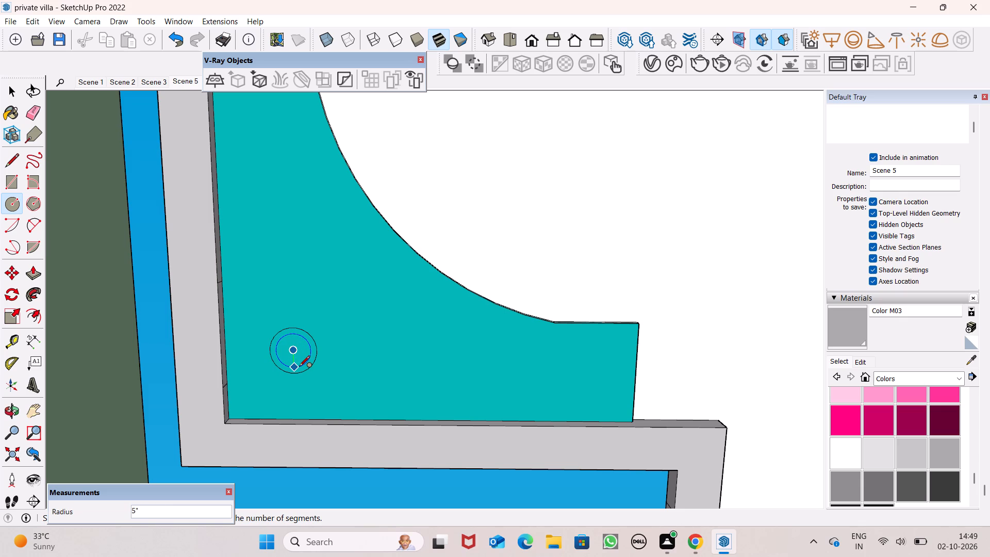
{"action": "left_click", "coordinate": [299, 367]}
{"action": "key", "text": "v"}
{"action": "key", "text": "space"}
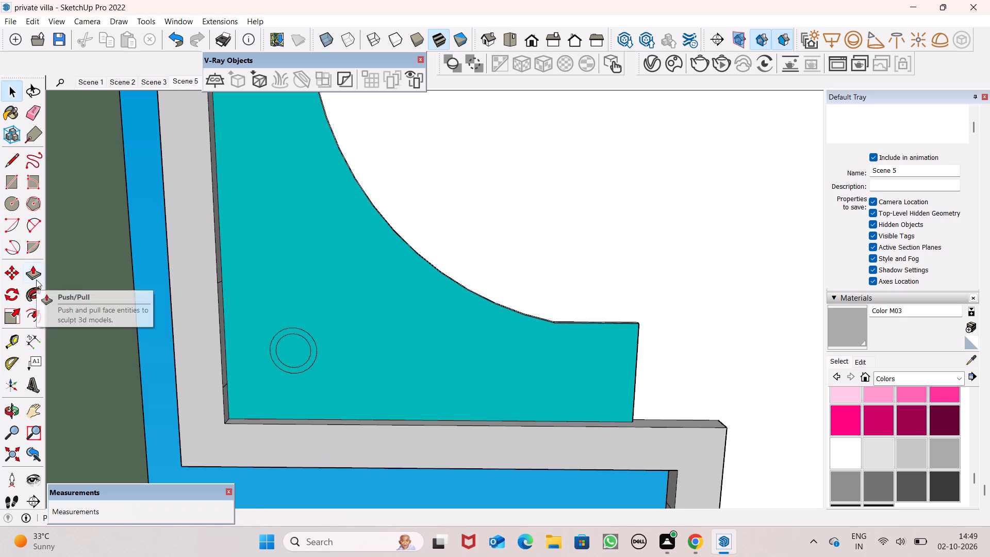
Copy both concentric circles along the larger teal surface to its short straight end, about 7.5 ft away.
{"action": "scroll", "coordinate": [354, 412], "scroll_direction": "down", "scroll_amount": 6}
{"action": "scroll", "coordinate": [323, 375], "scroll_direction": "up", "scroll_amount": 2}
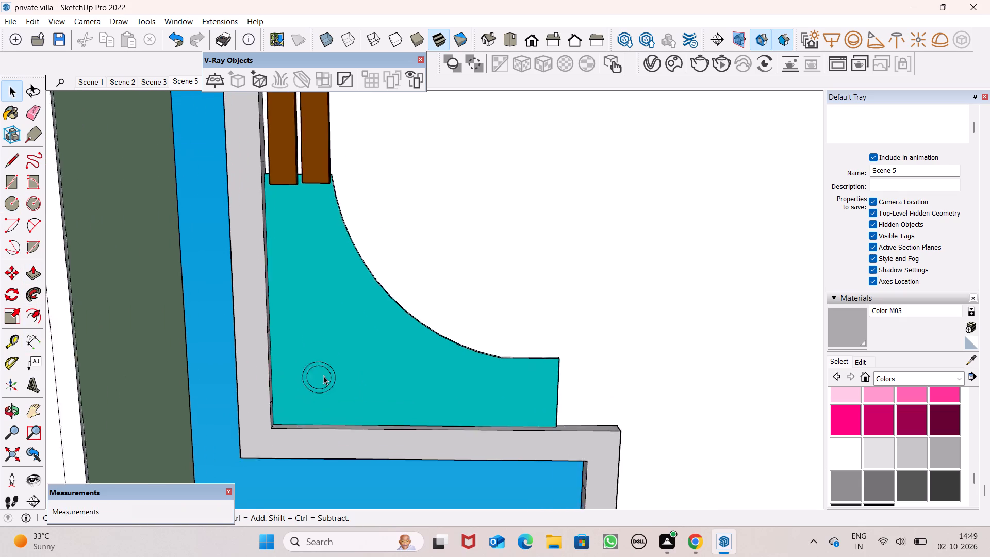
{"action": "scroll", "coordinate": [323, 375], "scroll_direction": "up", "scroll_amount": 4}
{"action": "double_click", "coordinate": [323, 375]}
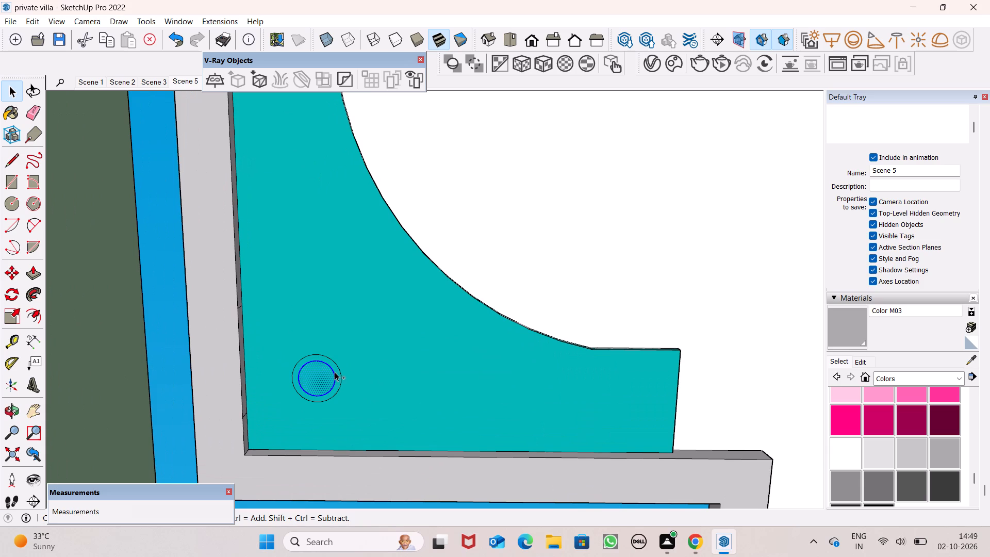
{"action": "left_click", "coordinate": [338, 370], "text": "ctrl"}
{"action": "scroll", "coordinate": [336, 370], "scroll_direction": "down", "scroll_amount": 6}
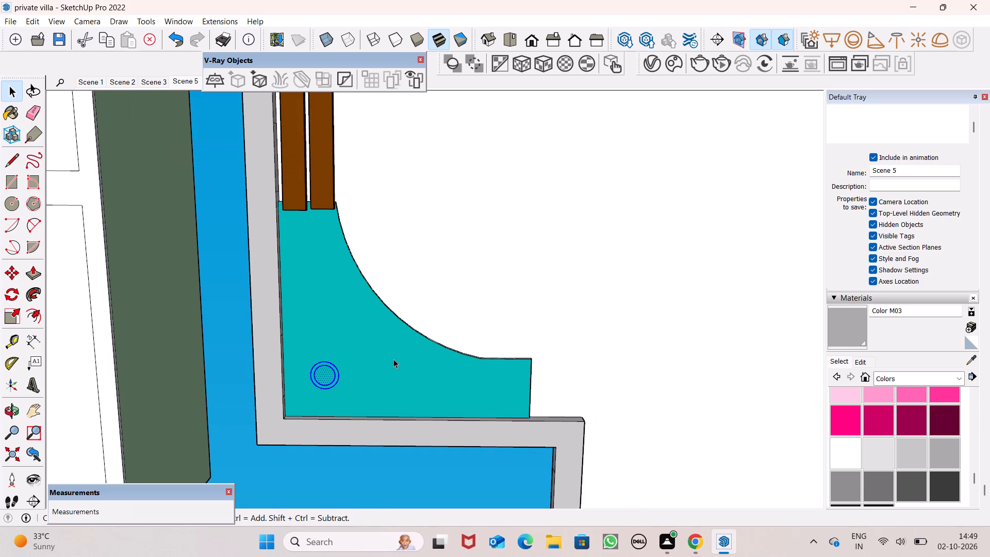
{"action": "key", "text": "m"}
{"action": "key", "text": "Return"}
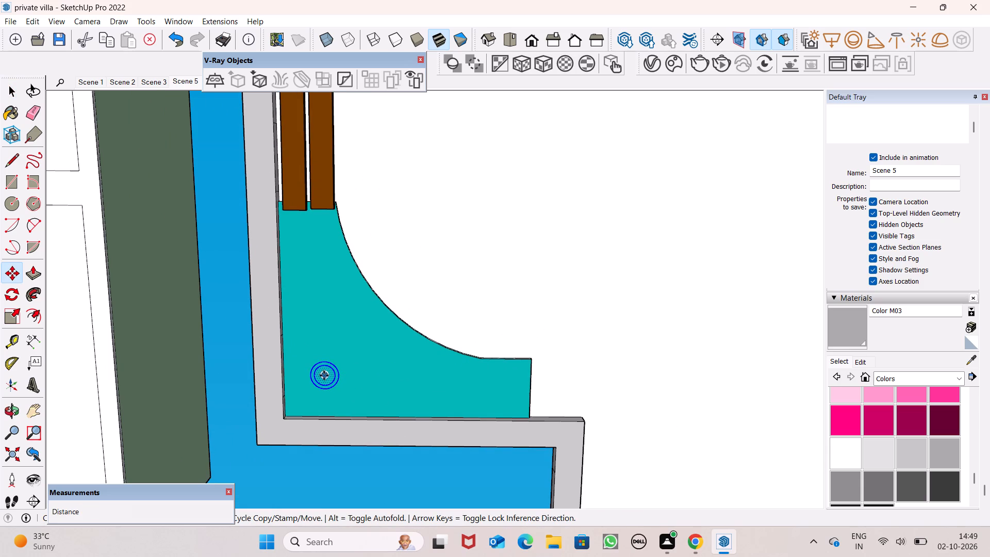
{"action": "left_click_drag", "start_coordinate": [325, 376], "coordinate": [516, 391]}
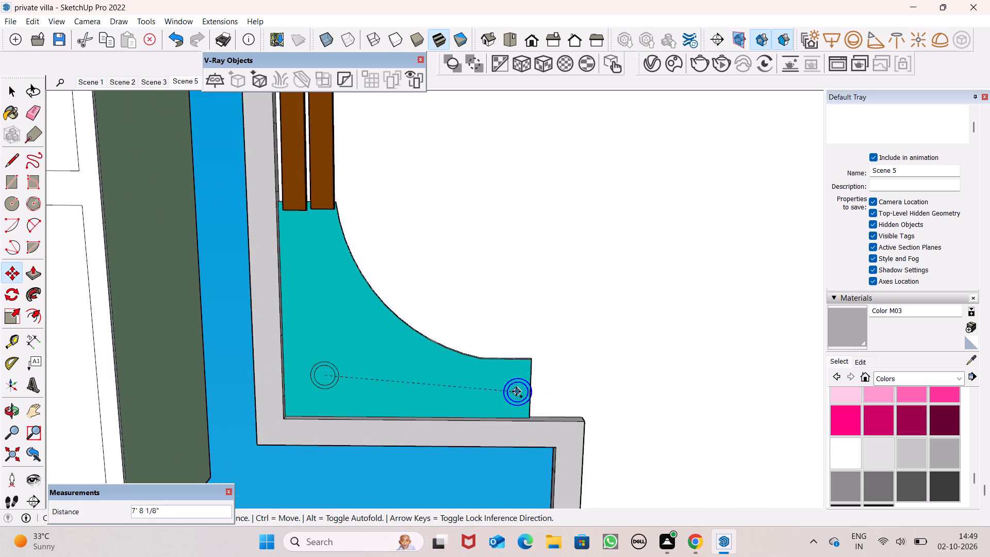
{"action": "left_click_drag", "start_coordinate": [516, 391], "coordinate": [509, 389]}
{"action": "scroll", "coordinate": [428, 369], "scroll_direction": "down", "scroll_amount": 8}
{"action": "scroll", "coordinate": [350, 381], "scroll_direction": "down", "scroll_amount": 7}
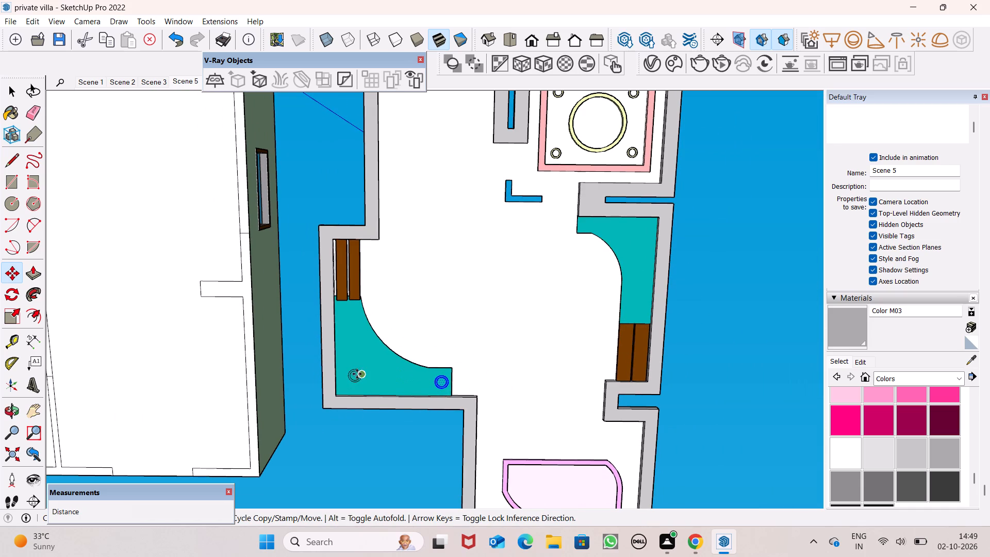
{"action": "scroll", "coordinate": [440, 408], "scroll_direction": "up", "scroll_amount": 8}
{"action": "scroll", "coordinate": [383, 392], "scroll_direction": "up", "scroll_amount": 6}
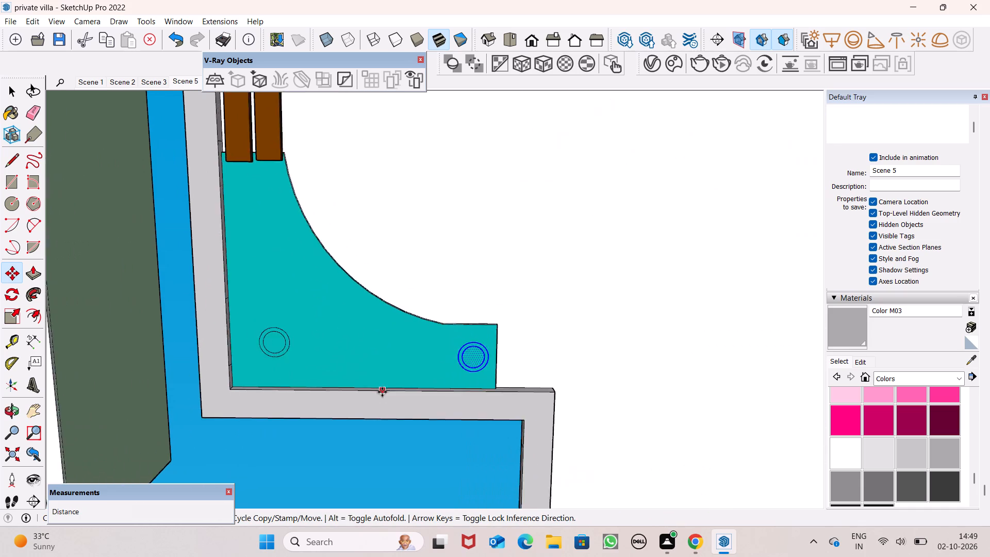
{"action": "scroll", "coordinate": [382, 392], "scroll_direction": "up", "scroll_amount": 3}
{"action": "scroll", "coordinate": [487, 360], "scroll_direction": "down", "scroll_amount": 8}
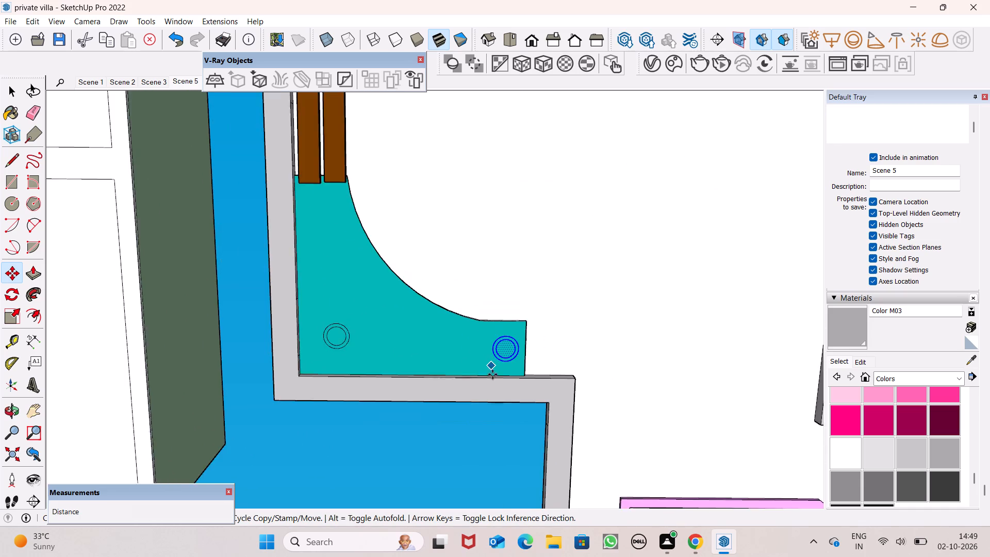
Copy the concentric circles from the larger teal surface's short end to the smaller teal surface's wall corner, about 20' 4" away.
{"action": "scroll", "coordinate": [475, 367], "scroll_direction": "down", "scroll_amount": 20}
{"action": "scroll", "coordinate": [659, 270], "scroll_direction": "up", "scroll_amount": 3}
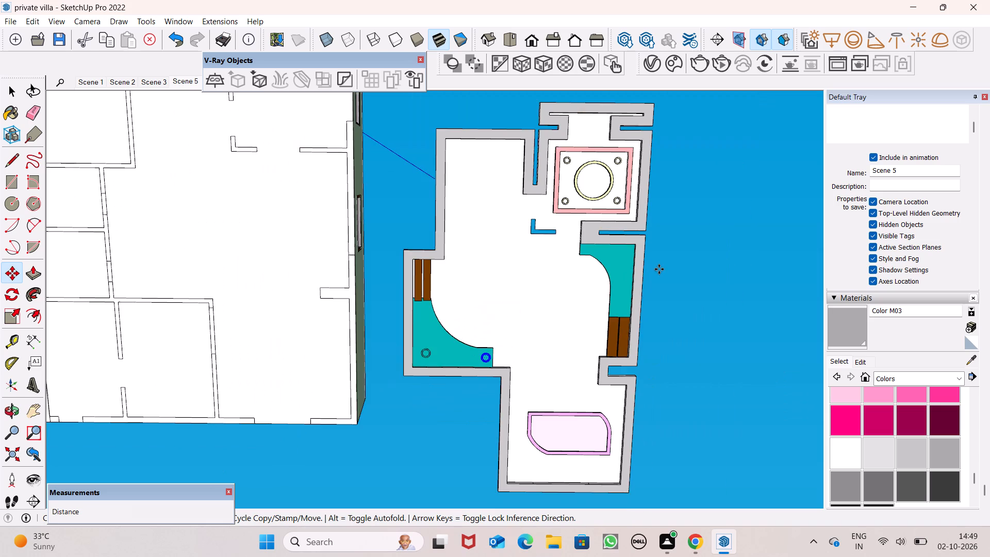
{"action": "scroll", "coordinate": [659, 269], "scroll_direction": "up", "scroll_amount": 5}
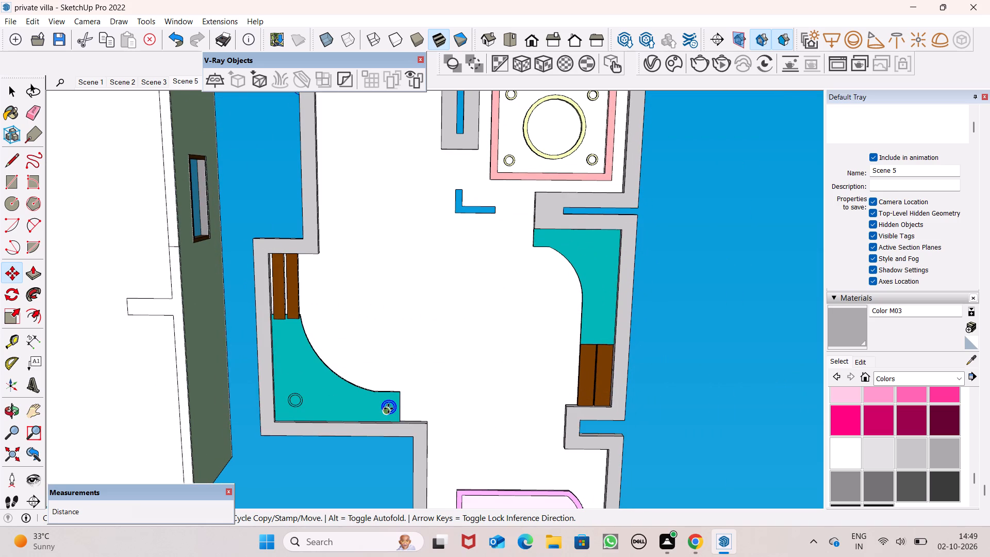
{"action": "left_click_drag", "start_coordinate": [388, 408], "coordinate": [588, 258]}
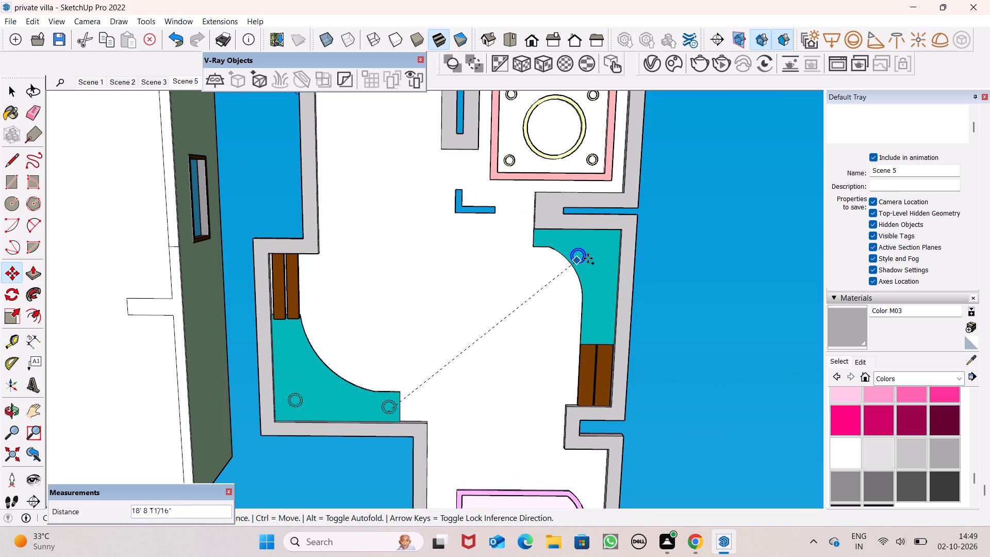
{"action": "left_click_drag", "start_coordinate": [588, 258], "coordinate": [599, 255]}
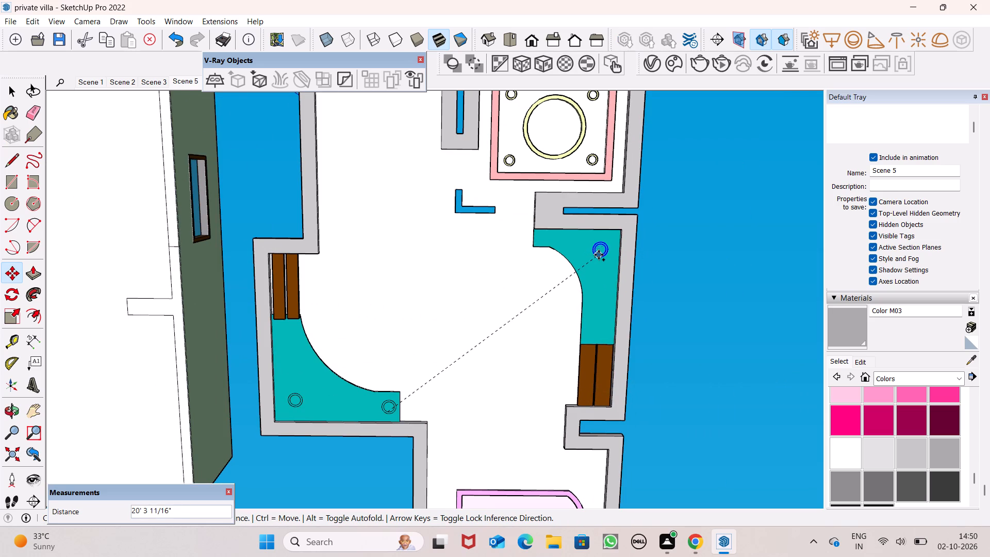
{"action": "left_click_drag", "start_coordinate": [599, 255], "coordinate": [599, 254]}
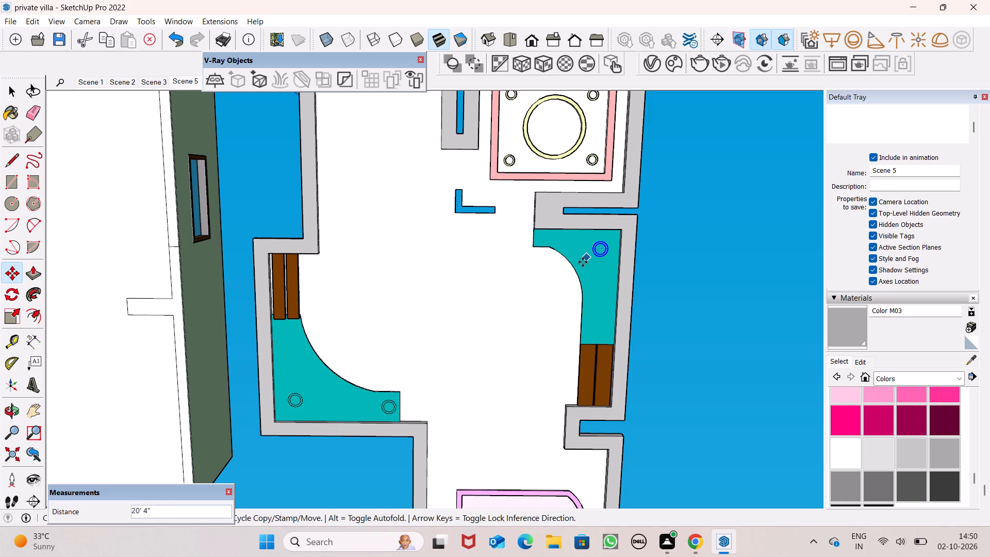
{"action": "key", "text": "space"}
{"action": "left_click", "coordinate": [519, 347]}
{"action": "key", "text": "space"}
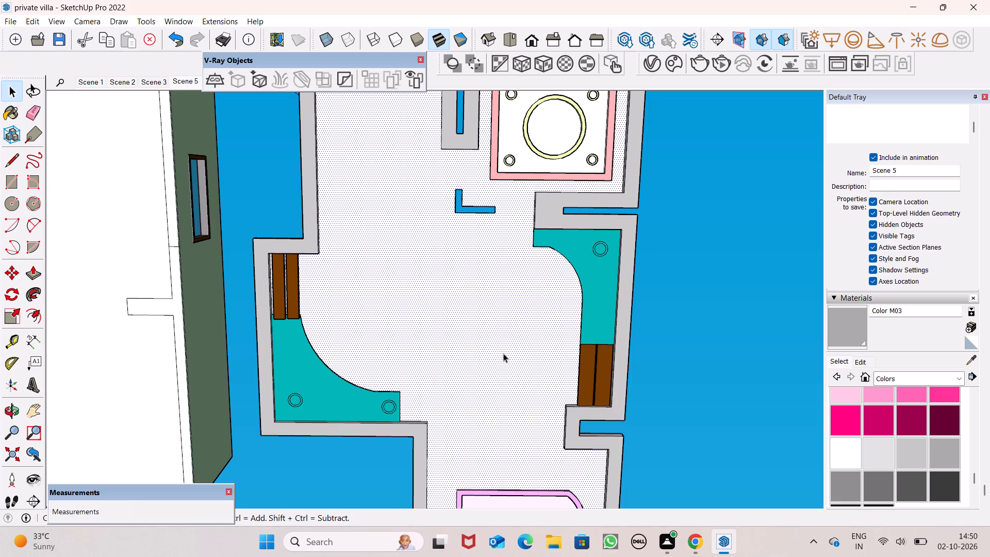
{"action": "key", "text": "space"}
{"action": "left_click", "coordinate": [800, 445]}
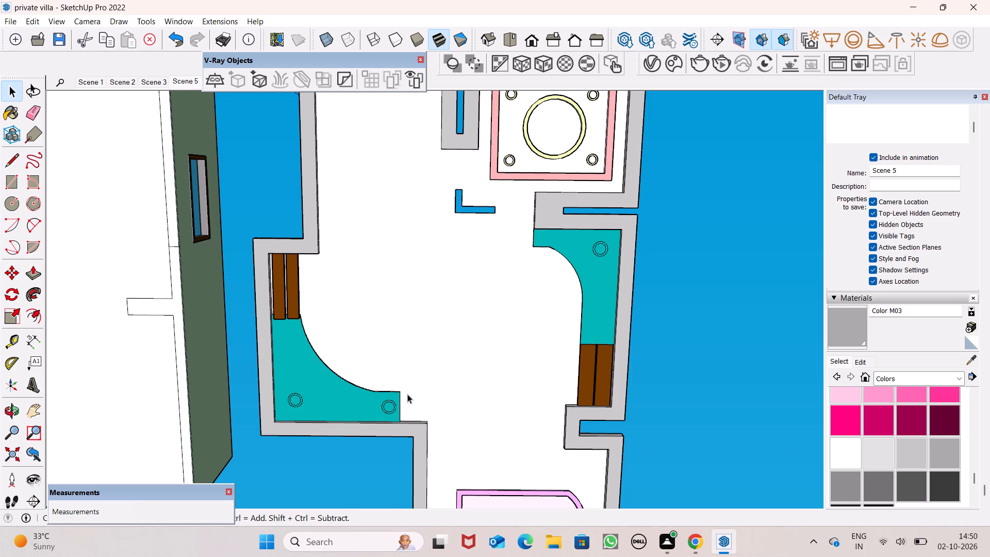
Delete both concentric circles at the short straight end of the larger teal surface.
{"action": "scroll", "coordinate": [407, 394], "scroll_direction": "up", "scroll_amount": 7}
{"action": "double_click", "coordinate": [385, 409]}
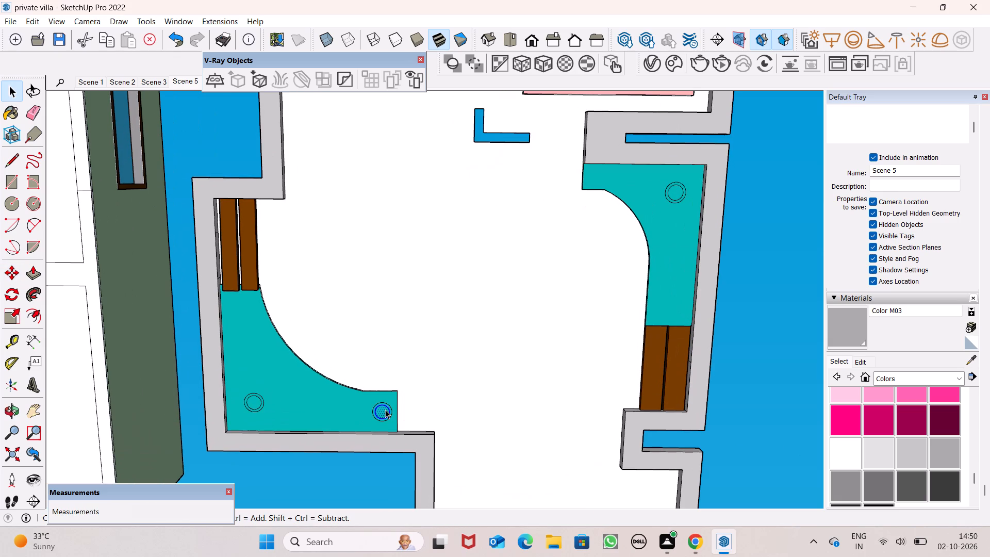
{"action": "key", "text": "Delete"}
{"action": "scroll", "coordinate": [370, 416], "scroll_direction": "up", "scroll_amount": 8}
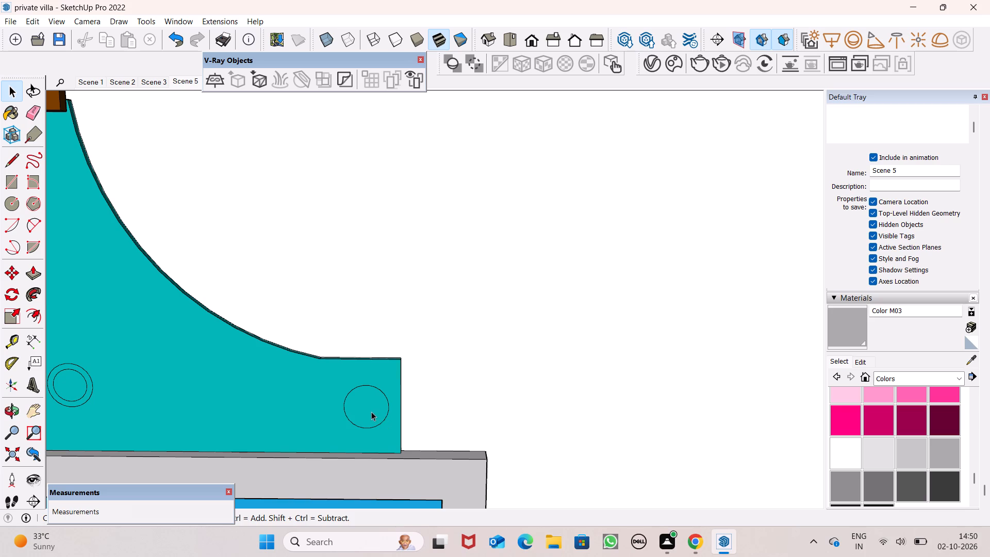
{"action": "left_click", "coordinate": [371, 412]}
{"action": "left_click", "coordinate": [371, 411]}
{"action": "double_click", "coordinate": [371, 411]}
{"action": "key", "text": "Delete"}
Push/pull the ring between the two circles near the larger teal surface's wall corner by 3".
{"action": "scroll", "coordinate": [374, 409], "scroll_direction": "down", "scroll_amount": 13}
{"action": "middle_click_drag", "start_coordinate": [285, 416], "coordinate": [312, 297]}
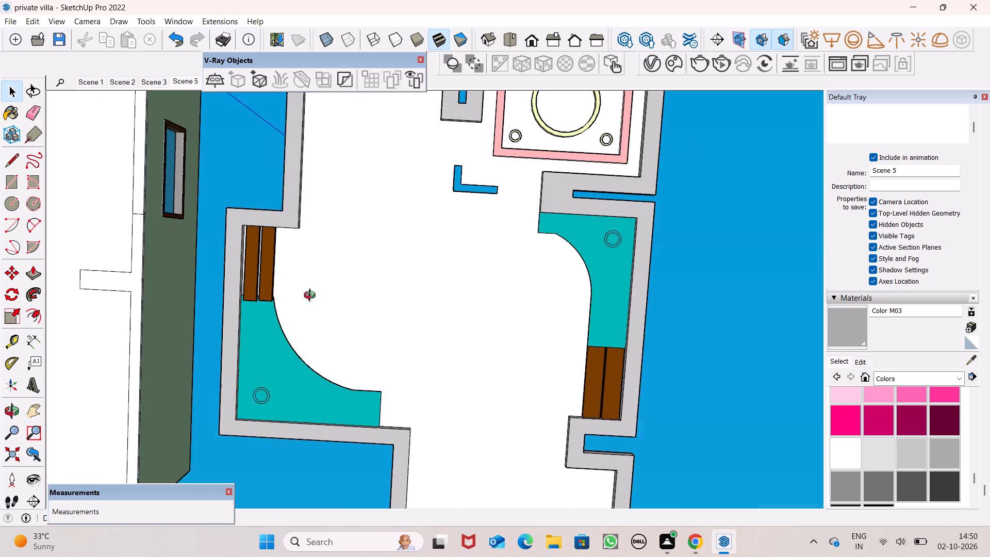
{"action": "middle_click_drag", "start_coordinate": [312, 297], "coordinate": [299, 260]}
{"action": "scroll", "coordinate": [282, 378], "scroll_direction": "up", "scroll_amount": 15}
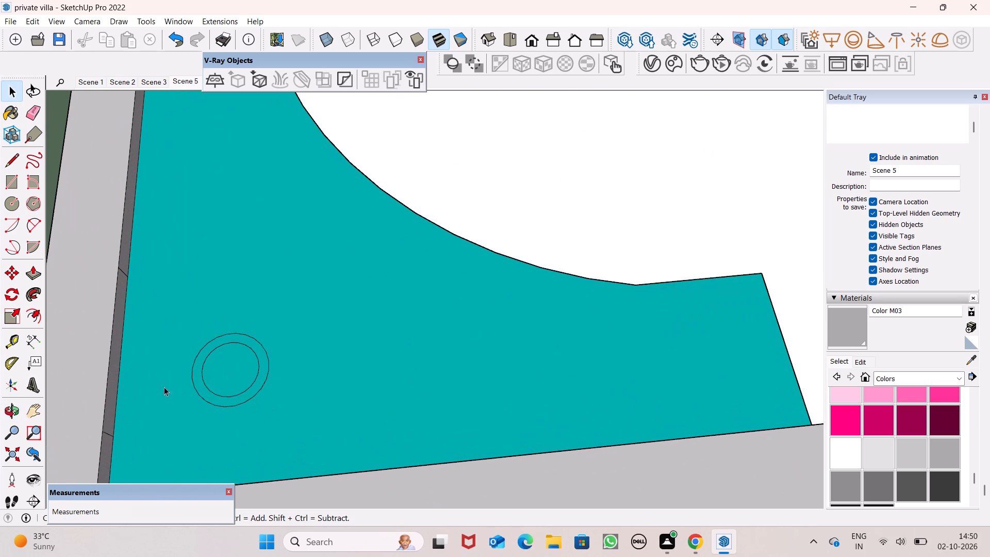
{"action": "left_click", "coordinate": [33, 278]}
{"action": "scroll", "coordinate": [175, 375], "scroll_direction": "up", "scroll_amount": 5}
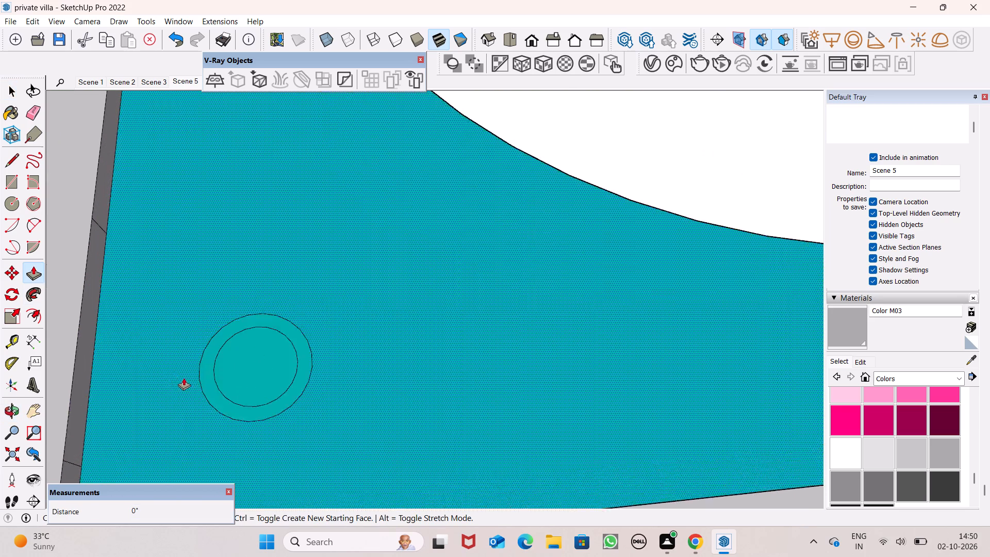
{"action": "scroll", "coordinate": [184, 378], "scroll_direction": "up", "scroll_amount": 2}
{"action": "left_click_drag", "start_coordinate": [328, 404], "coordinate": [310, 411]}
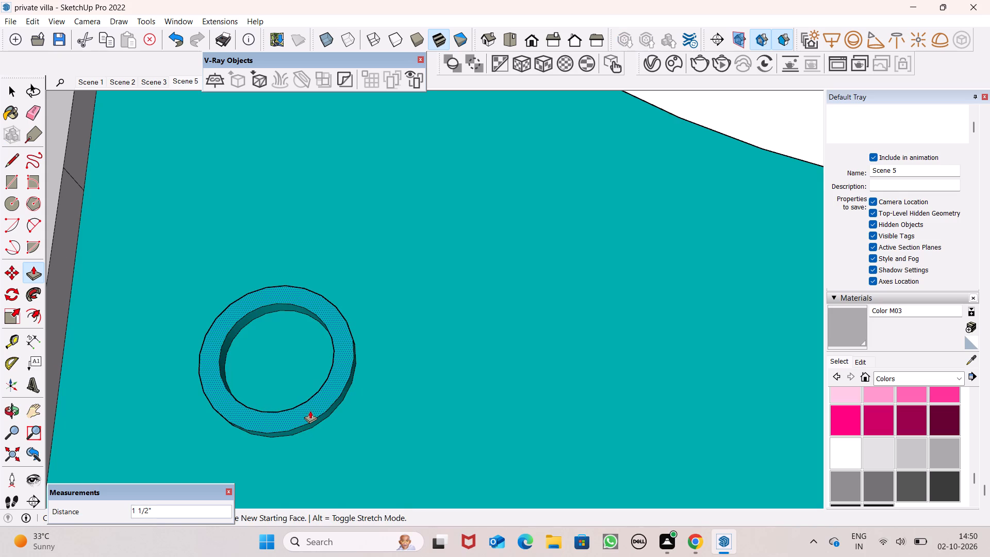
{"action": "left_click_drag", "start_coordinate": [310, 411], "coordinate": [288, 414]}
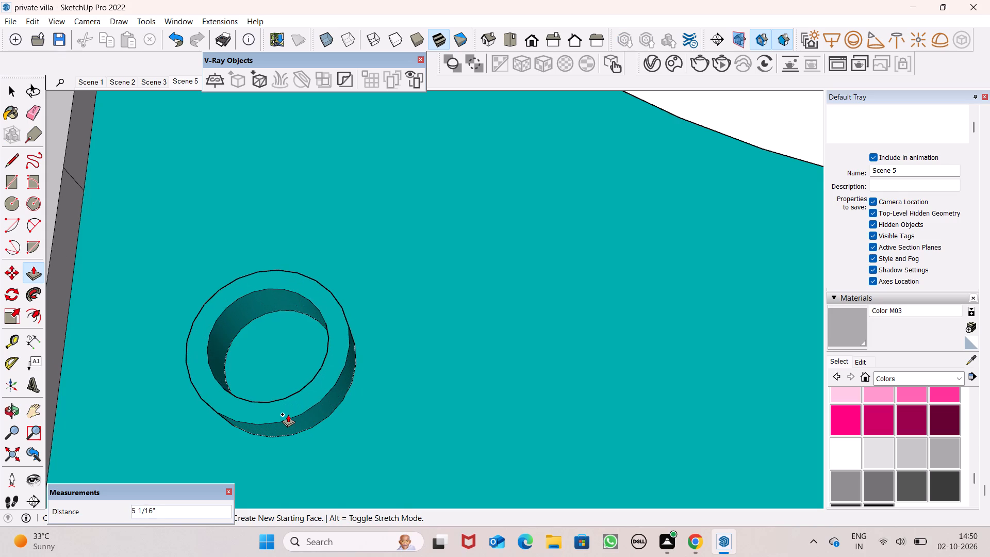
{"action": "left_click_drag", "start_coordinate": [288, 414], "coordinate": [296, 417]}
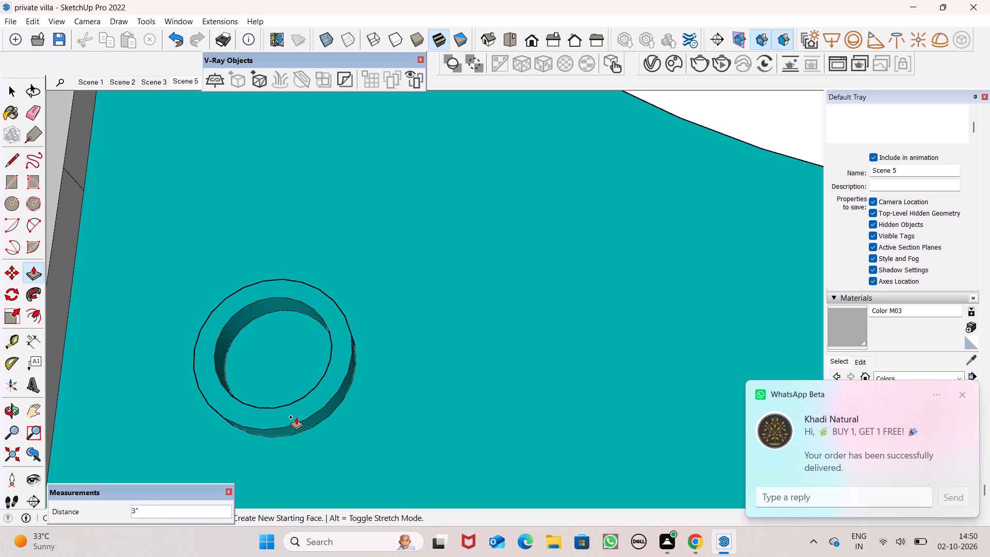
{"action": "left_click_drag", "start_coordinate": [296, 417], "coordinate": [298, 416]}
{"action": "key", "text": "3"}
{"action": "key", "text": "shift+quotedbl"}
{"action": "key", "text": "Return"}
{"action": "scroll", "coordinate": [344, 367], "scroll_direction": "down", "scroll_amount": 13}
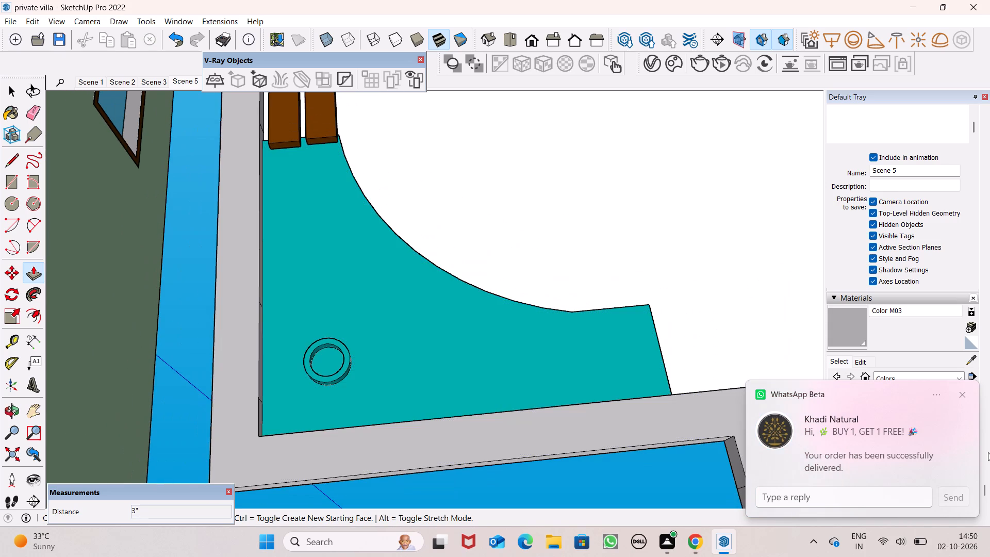
{"action": "left_click", "coordinate": [967, 394]}
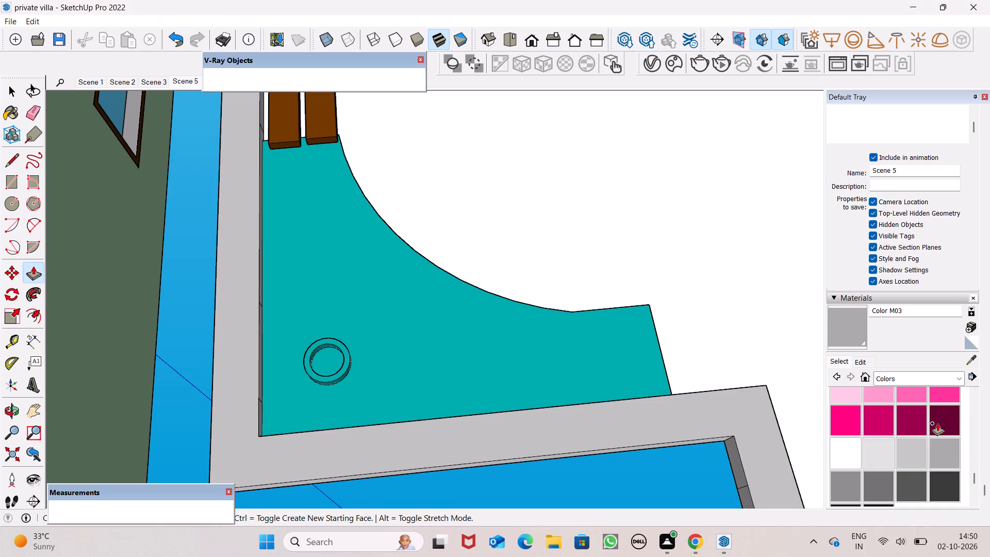
Paint the top face and outer side of the raised ring on the larger teal surface with white Color M00.
{"action": "left_click", "coordinate": [852, 453]}
{"action": "scroll", "coordinate": [301, 422], "scroll_direction": "up", "scroll_amount": 2}
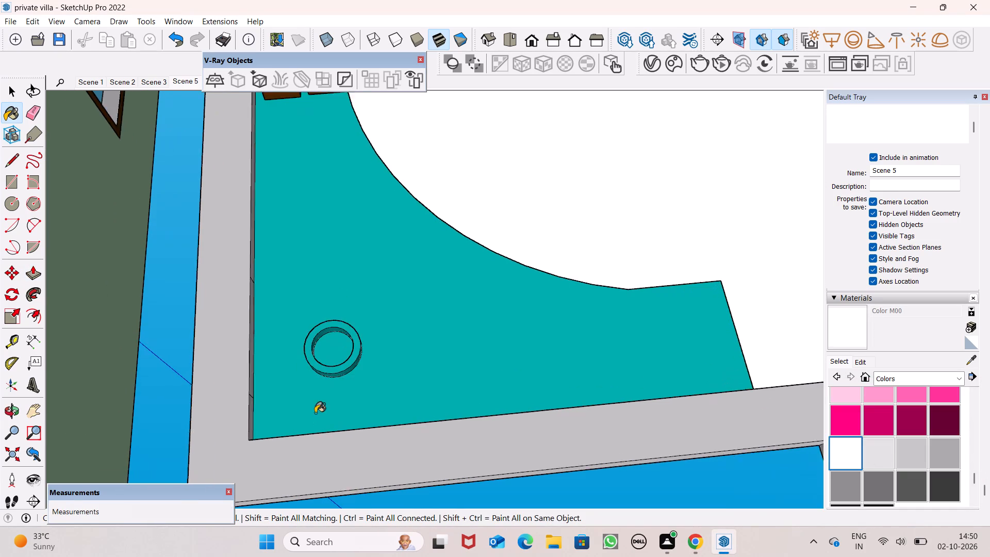
{"action": "scroll", "coordinate": [315, 413], "scroll_direction": "up", "scroll_amount": 6}
{"action": "left_click", "coordinate": [362, 374]}
{"action": "scroll", "coordinate": [365, 373], "scroll_direction": "down", "scroll_amount": 7}
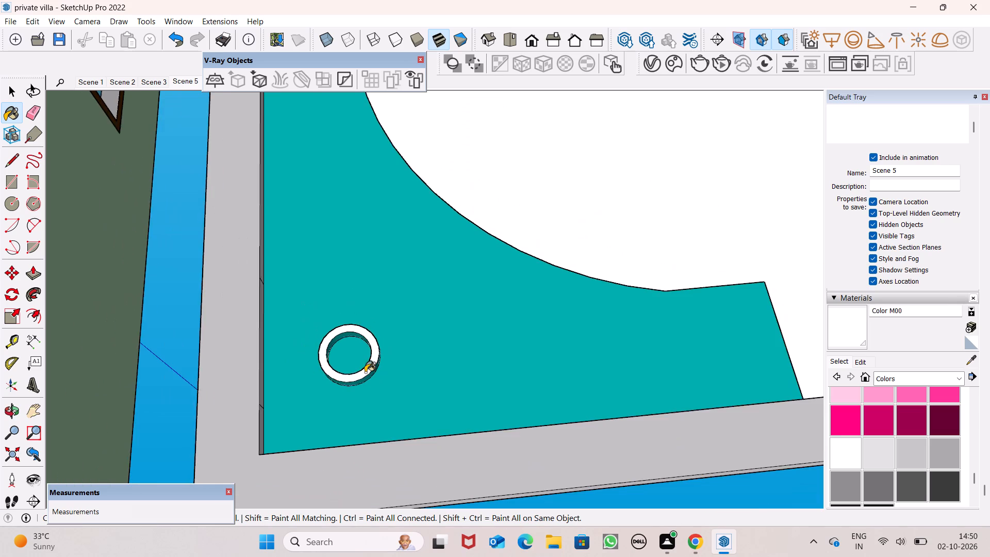
{"action": "middle_click_drag", "start_coordinate": [365, 372], "coordinate": [425, 510]}
{"action": "scroll", "coordinate": [427, 335], "scroll_direction": "down", "scroll_amount": 4}
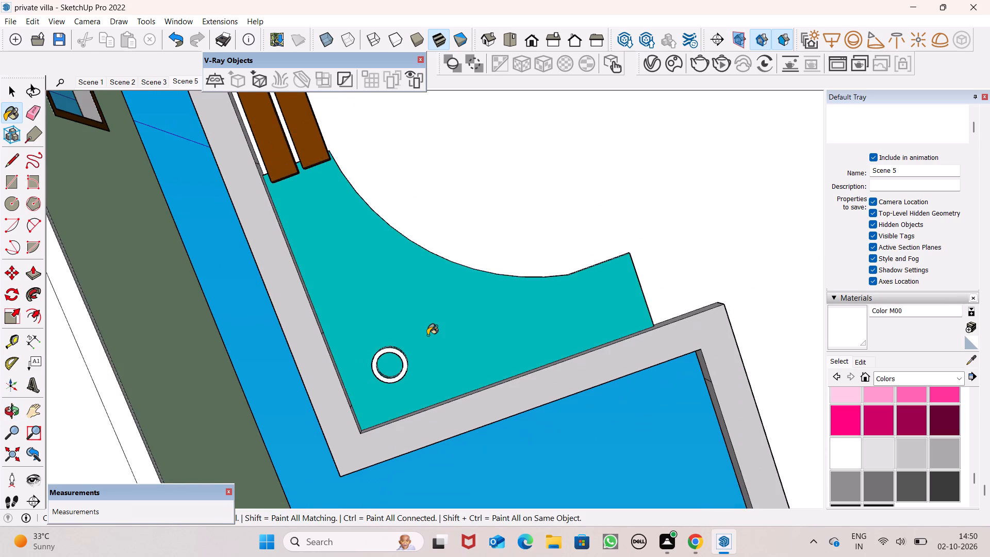
{"action": "scroll", "coordinate": [427, 335], "scroll_direction": "down", "scroll_amount": 2}
{"action": "middle_click_drag", "start_coordinate": [431, 367], "coordinate": [295, 435]}
{"action": "scroll", "coordinate": [435, 403], "scroll_direction": "up", "scroll_amount": 4}
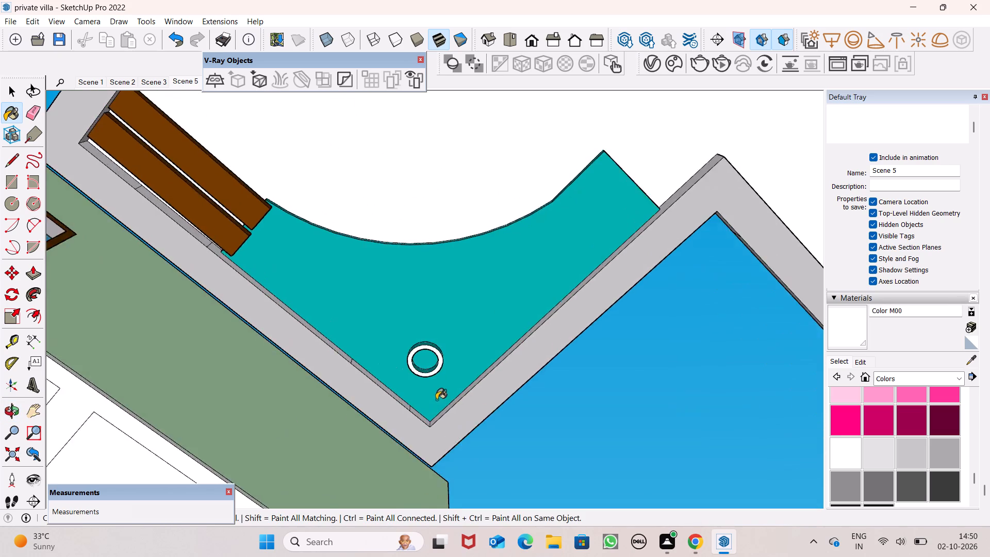
{"action": "scroll", "coordinate": [436, 400], "scroll_direction": "up", "scroll_amount": 4}
{"action": "scroll", "coordinate": [444, 337], "scroll_direction": "up", "scroll_amount": 8}
{"action": "scroll", "coordinate": [401, 263], "scroll_direction": "up", "scroll_amount": 9}
{"action": "left_click", "coordinate": [423, 232]}
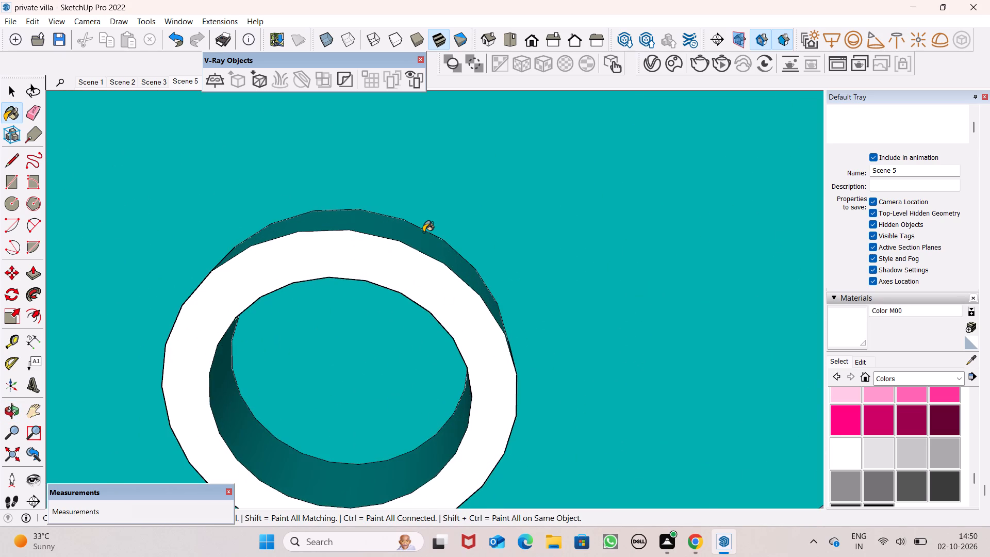
{"action": "scroll", "coordinate": [423, 232], "scroll_direction": "down", "scroll_amount": 4}
{"action": "scroll", "coordinate": [428, 244], "scroll_direction": "down", "scroll_amount": 20}
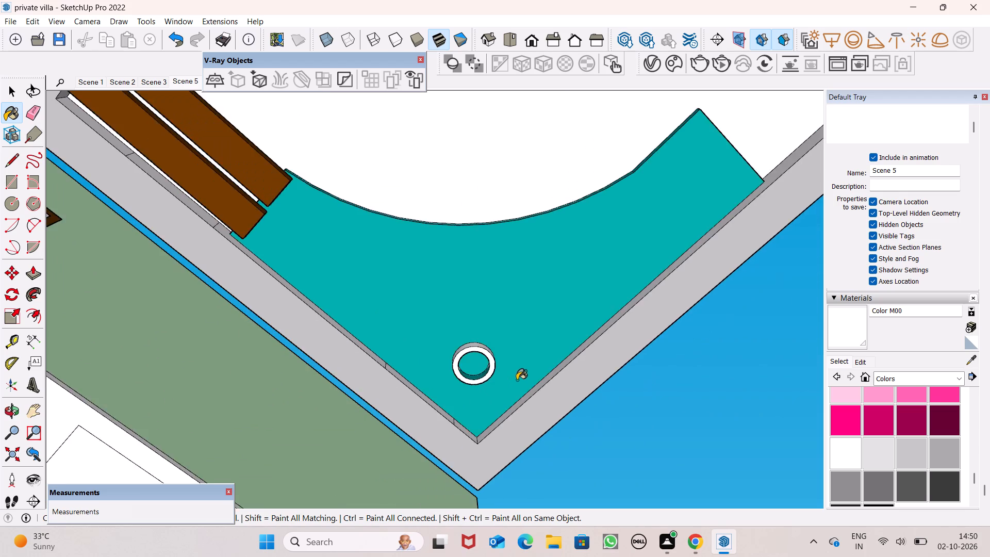
Examine the white raised ring on the larger teal surface from several angles and within the whole separate layout.
{"action": "scroll", "coordinate": [517, 380], "scroll_direction": "down", "scroll_amount": 5}
{"action": "scroll", "coordinate": [501, 382], "scroll_direction": "up", "scroll_amount": 9}
{"action": "middle_click", "coordinate": [500, 381]}
{"action": "scroll", "coordinate": [497, 367], "scroll_direction": "up", "scroll_amount": 10}
{"action": "middle_click_drag", "start_coordinate": [497, 367], "coordinate": [516, 391]}
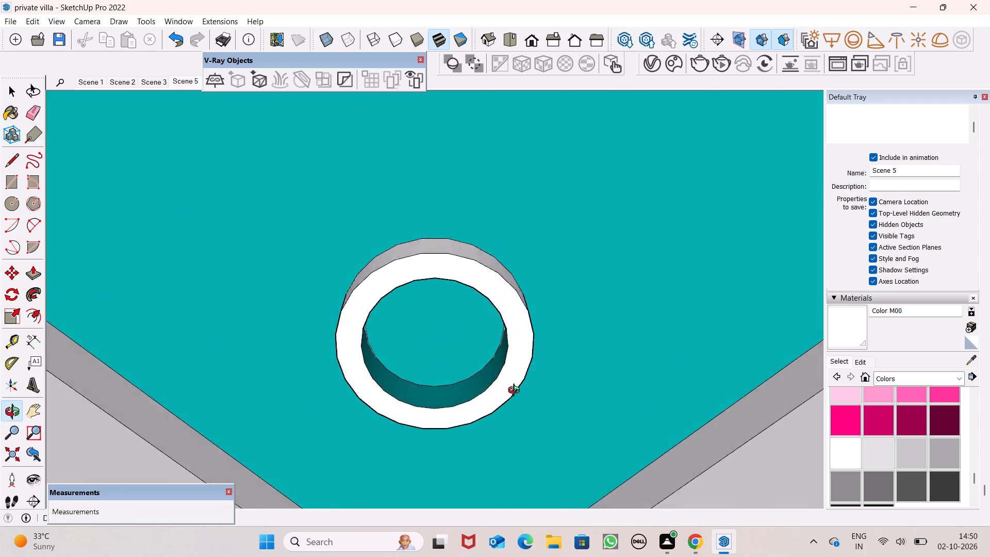
{"action": "middle_click_drag", "start_coordinate": [516, 391], "coordinate": [692, 556]}
{"action": "scroll", "coordinate": [497, 298], "scroll_direction": "down", "scroll_amount": 12}
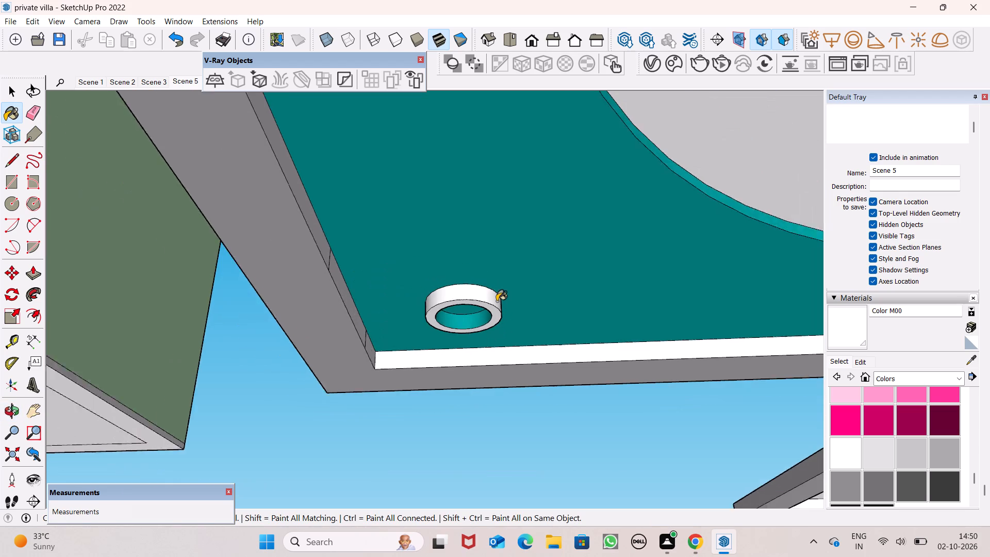
{"action": "scroll", "coordinate": [497, 301], "scroll_direction": "down", "scroll_amount": 3}
{"action": "middle_click_drag", "start_coordinate": [475, 314], "coordinate": [437, 366]}
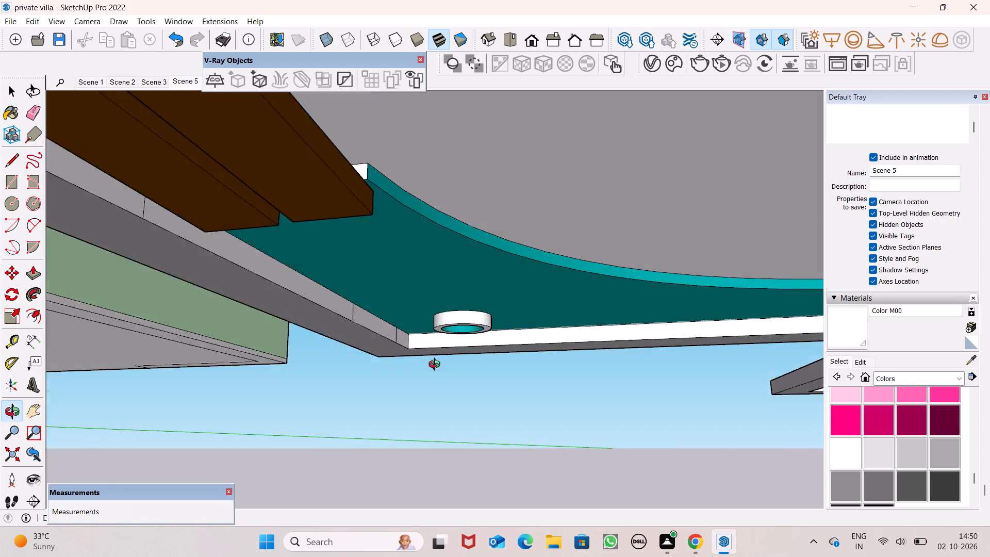
{"action": "middle_click_drag", "start_coordinate": [437, 366], "coordinate": [490, 241]}
{"action": "scroll", "coordinate": [500, 245], "scroll_direction": "down", "scroll_amount": 3}
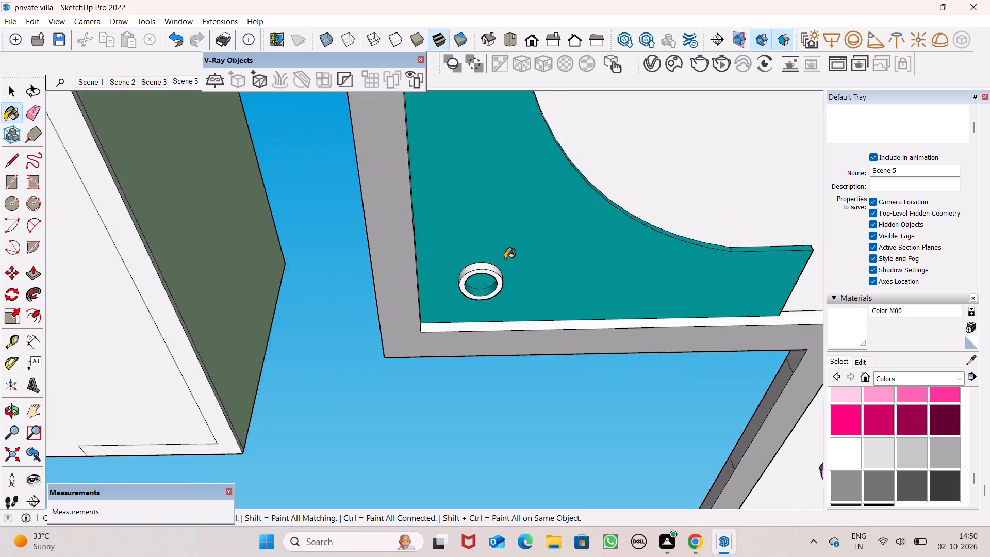
{"action": "scroll", "coordinate": [505, 259], "scroll_direction": "down", "scroll_amount": 13}
{"action": "scroll", "coordinate": [390, 254], "scroll_direction": "down", "scroll_amount": 5}
{"action": "scroll", "coordinate": [487, 265], "scroll_direction": "down", "scroll_amount": 12}
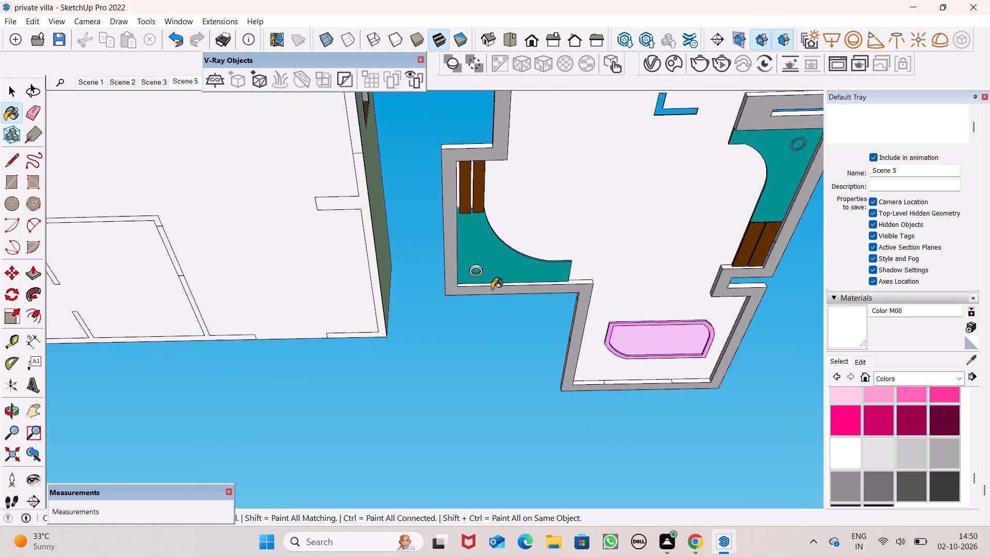
Paint the flat ring between the two circles on the smaller teal surface with white Color M00.
{"action": "scroll", "coordinate": [833, 158], "scroll_direction": "up", "scroll_amount": 8}
{"action": "scroll", "coordinate": [801, 148], "scroll_direction": "up", "scroll_amount": 13}
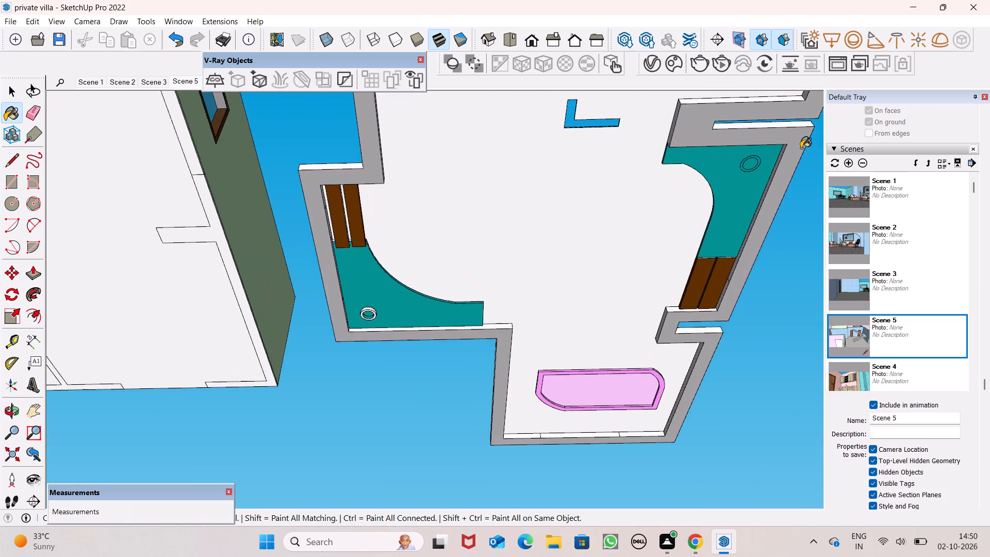
{"action": "scroll", "coordinate": [801, 148], "scroll_direction": "up", "scroll_amount": 5}
{"action": "scroll", "coordinate": [774, 157], "scroll_direction": "up", "scroll_amount": 16}
{"action": "middle_click_drag", "start_coordinate": [774, 157], "coordinate": [772, 163]}
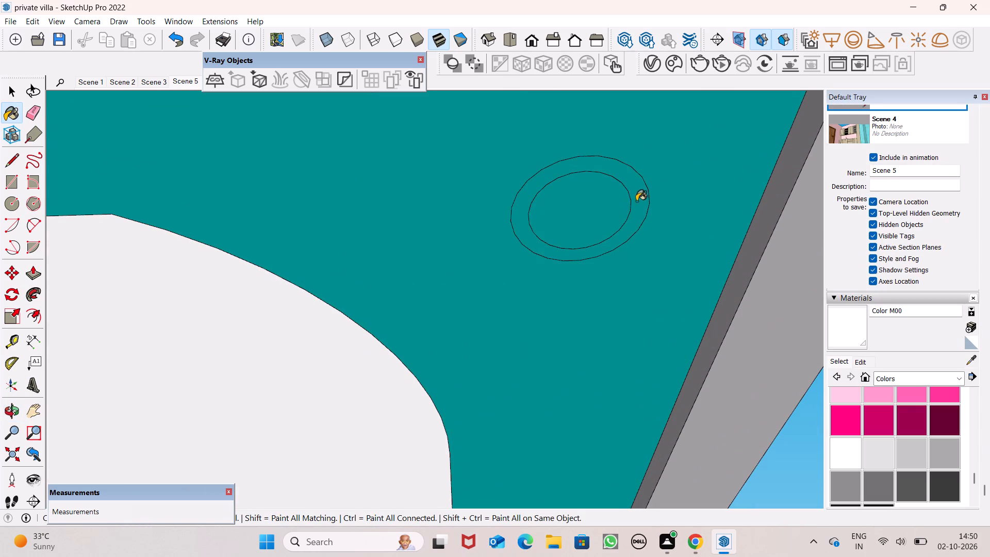
{"action": "left_click", "coordinate": [637, 201]}
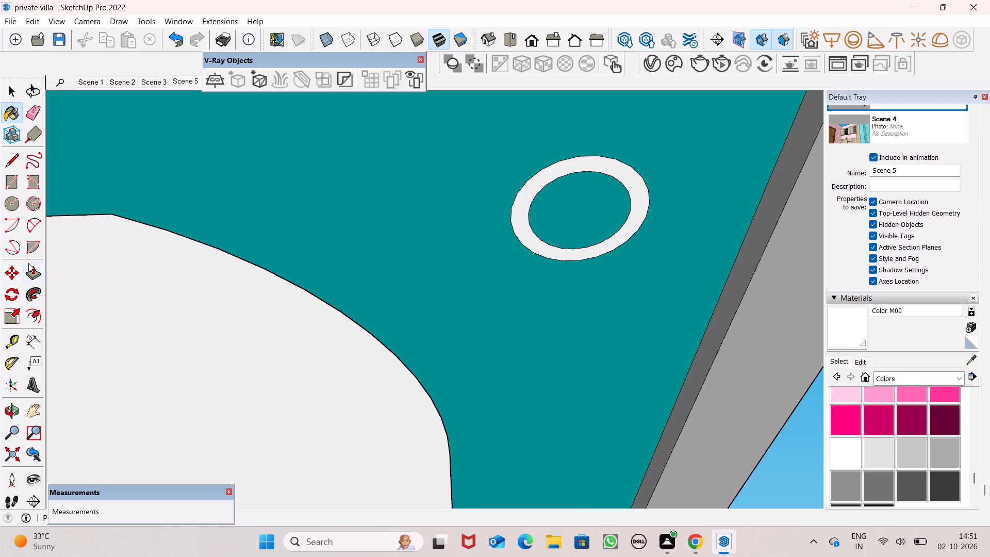
Push/pull the white ring on the smaller teal surface by 2".
{"action": "left_click_drag", "start_coordinate": [30, 273], "coordinate": [36, 273]}
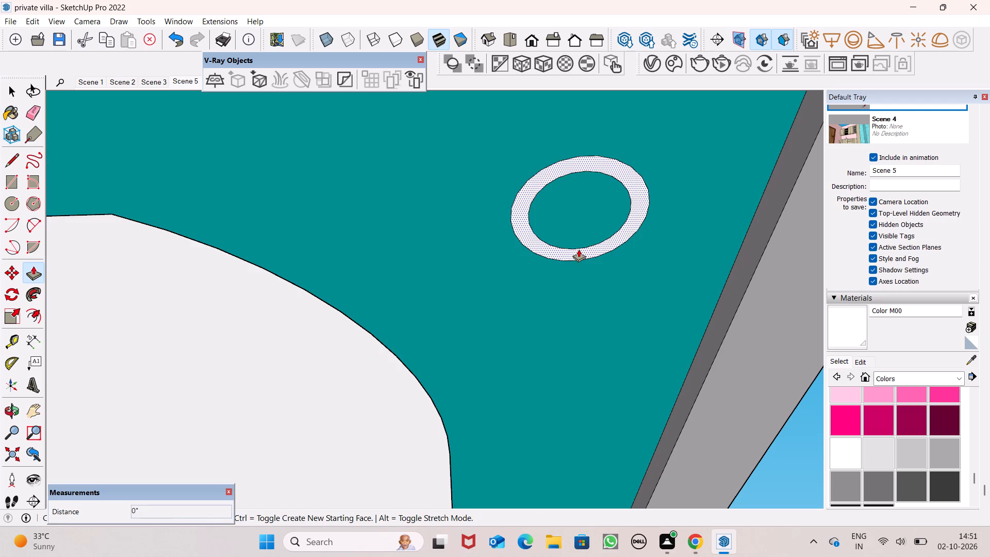
{"action": "left_click_drag", "start_coordinate": [579, 252], "coordinate": [574, 266]}
{"action": "type", "text": "2\""}
{"action": "key", "text": "Return"}
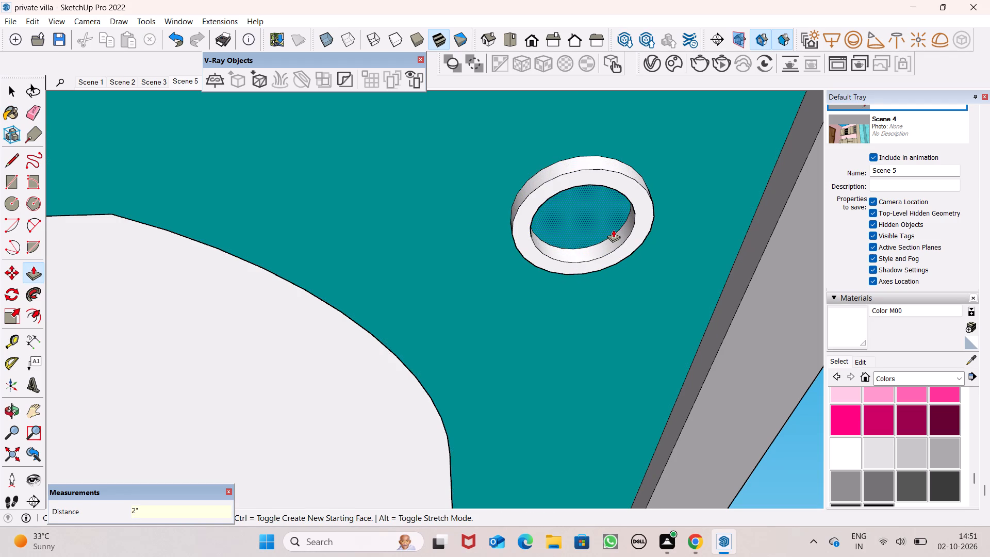
{"action": "scroll", "coordinate": [613, 230], "scroll_direction": "down", "scroll_amount": 18}
{"action": "scroll", "coordinate": [619, 252], "scroll_direction": "down", "scroll_amount": 4}
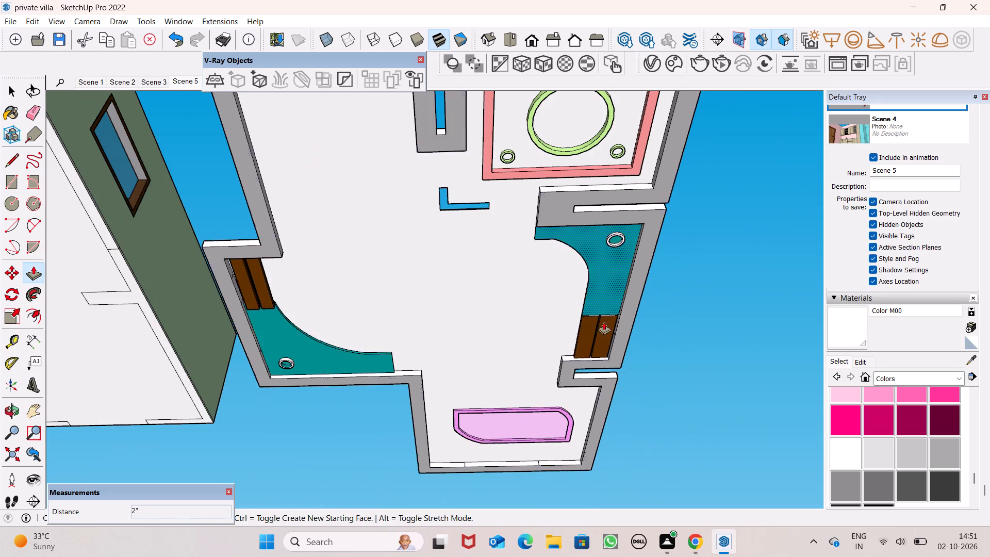
Push/pull the white ring on the smaller teal surface back toward that surface by 2".
{"action": "scroll", "coordinate": [263, 414], "scroll_direction": "up", "scroll_amount": 8}
{"action": "scroll", "coordinate": [319, 338], "scroll_direction": "up", "scroll_amount": 8}
{"action": "scroll", "coordinate": [209, 303], "scroll_direction": "up", "scroll_amount": 6}
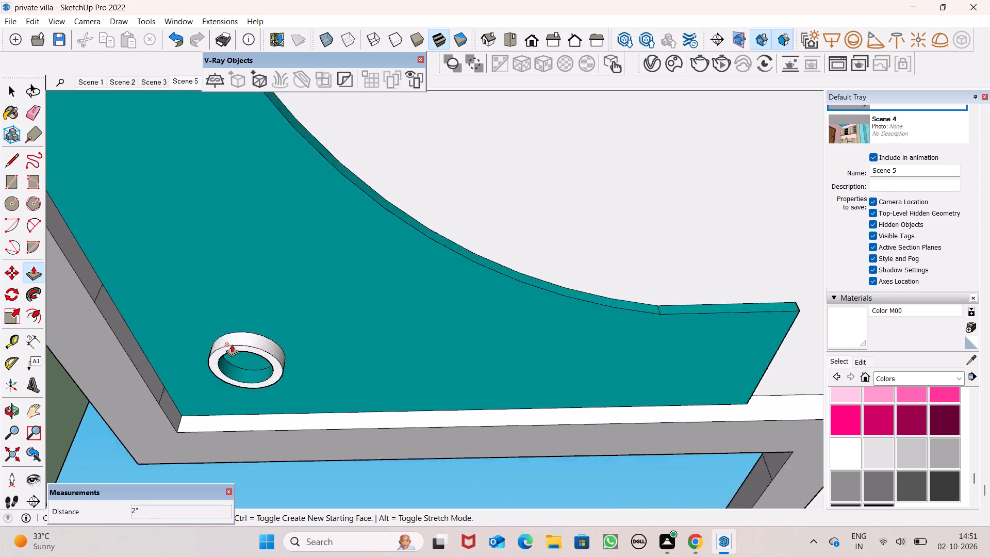
{"action": "scroll", "coordinate": [232, 344], "scroll_direction": "up", "scroll_amount": 12}
{"action": "left_click_drag", "start_coordinate": [263, 343], "coordinate": [274, 336]}
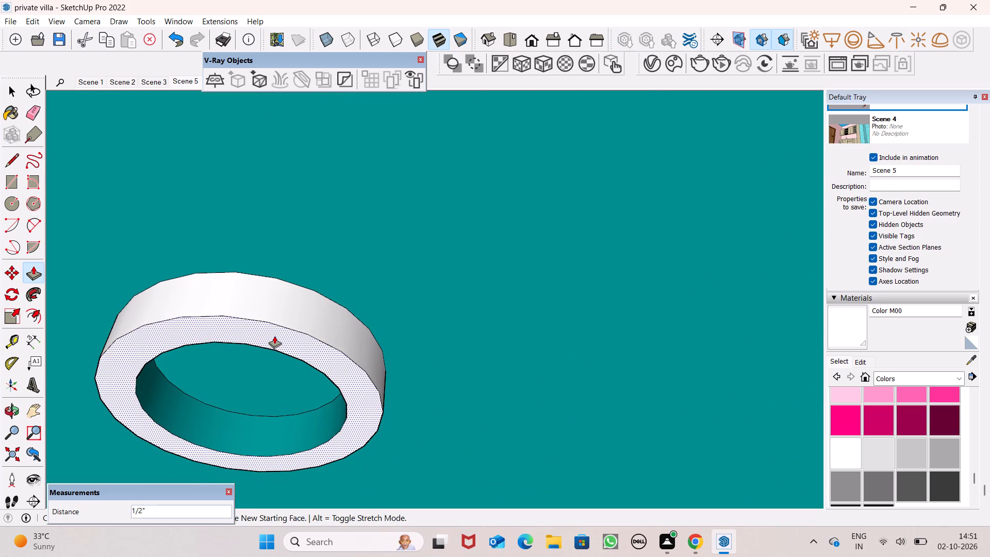
{"action": "left_click_drag", "start_coordinate": [274, 336], "coordinate": [295, 321]}
{"action": "key", "text": "2"}
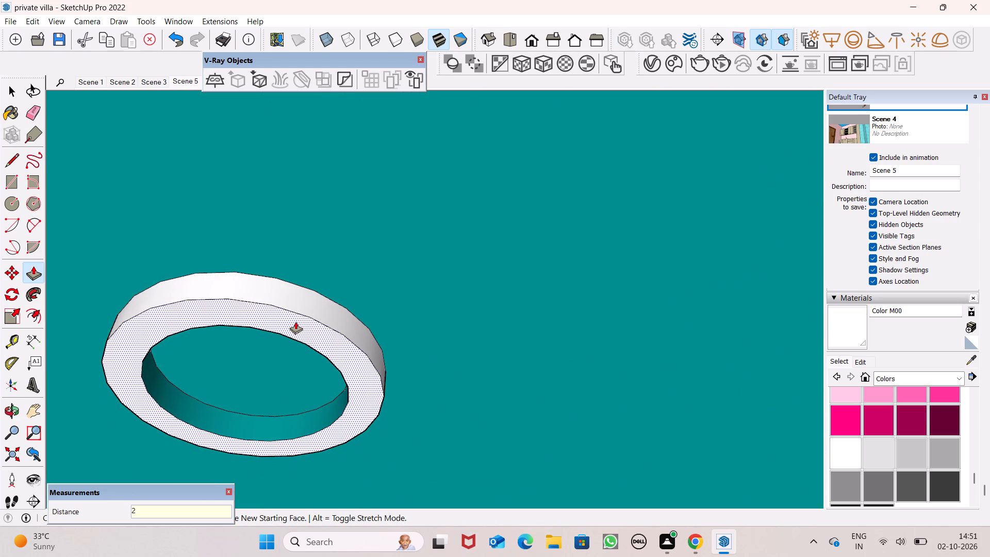
{"action": "left_click_drag", "start_coordinate": [295, 321], "coordinate": [295, 321]}
{"action": "key", "text": "shift+quotedbl"}
{"action": "key", "text": "Return"}
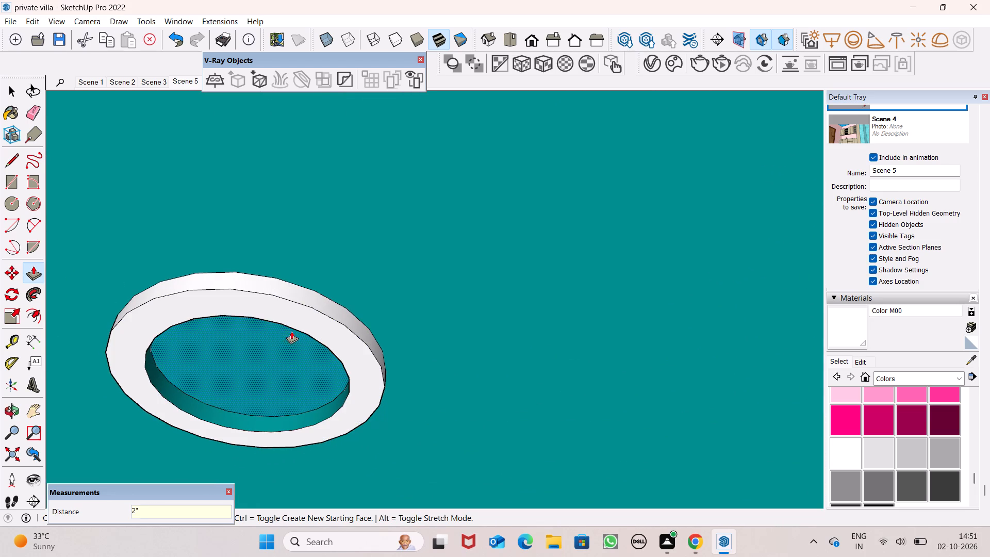
{"action": "key", "text": "space"}
{"action": "key", "text": "space"}
Examine the furnished separate layout beside the main villa plan from above and at an angle.
{"action": "scroll", "coordinate": [298, 315], "scroll_direction": "down", "scroll_amount": 6}
{"action": "scroll", "coordinate": [354, 365], "scroll_direction": "up", "scroll_amount": 1}
{"action": "scroll", "coordinate": [438, 393], "scroll_direction": "down", "scroll_amount": 1}
{"action": "scroll", "coordinate": [537, 396], "scroll_direction": "down", "scroll_amount": 5}
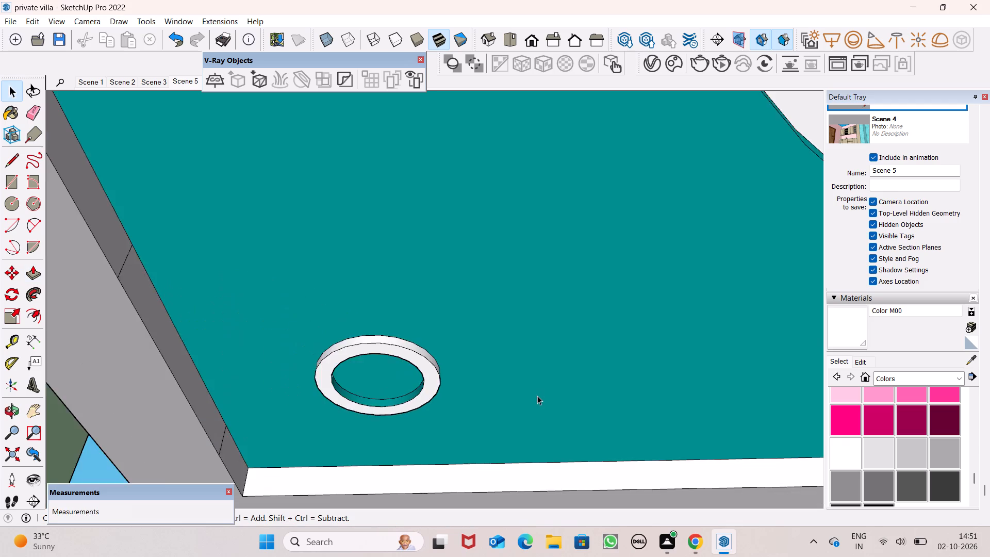
{"action": "scroll", "coordinate": [537, 396], "scroll_direction": "down", "scroll_amount": 17}
{"action": "scroll", "coordinate": [514, 384], "scroll_direction": "down", "scroll_amount": 5}
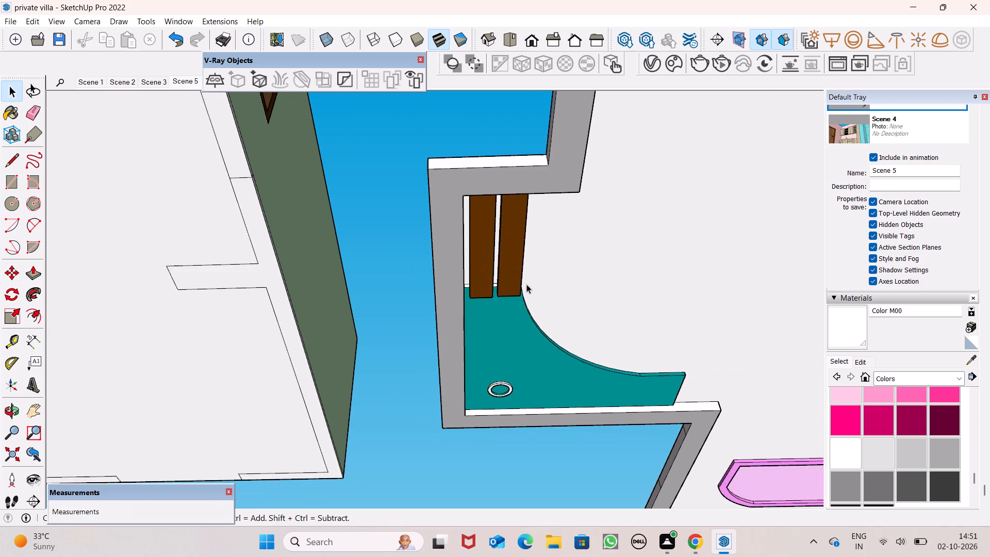
{"action": "scroll", "coordinate": [539, 230], "scroll_direction": "down", "scroll_amount": 11}
{"action": "scroll", "coordinate": [577, 165], "scroll_direction": "down", "scroll_amount": 13}
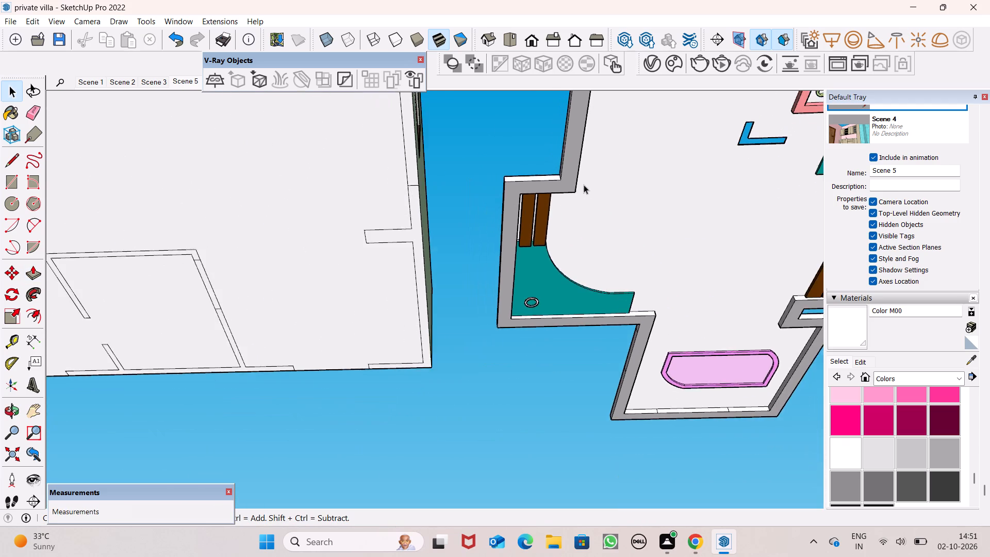
{"action": "scroll", "coordinate": [584, 185], "scroll_direction": "down", "scroll_amount": 4}
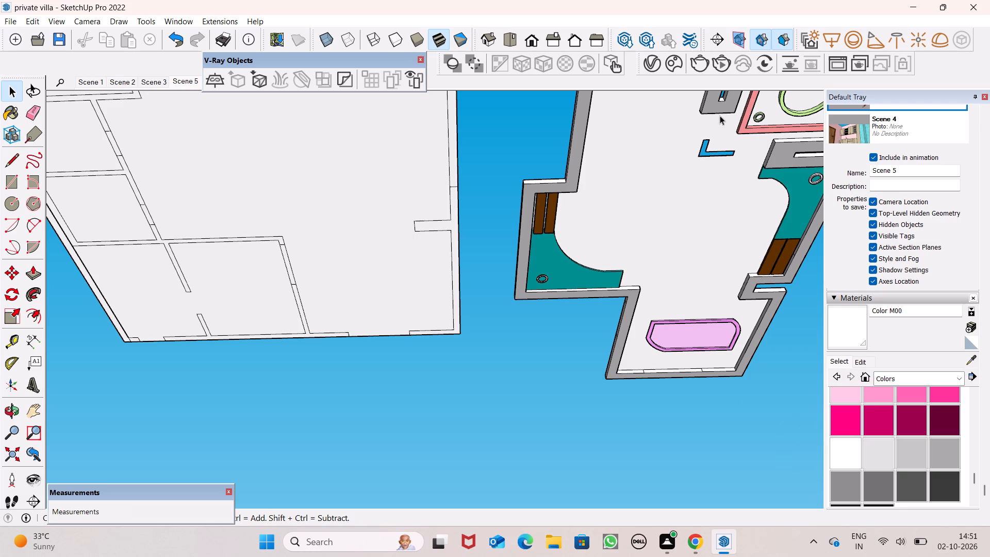
{"action": "scroll", "coordinate": [699, 187], "scroll_direction": "down", "scroll_amount": 1}
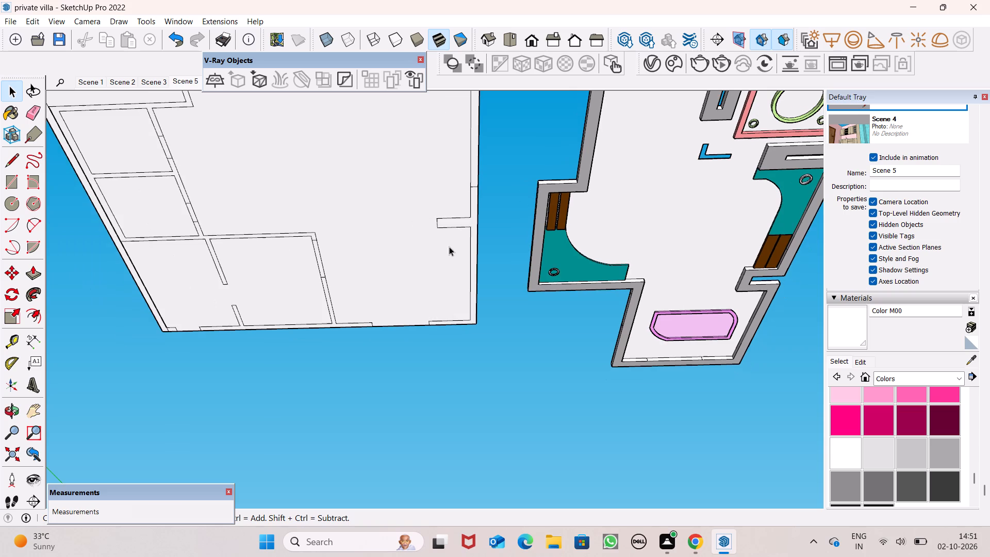
{"action": "scroll", "coordinate": [684, 303], "scroll_direction": "down", "scroll_amount": 7}
{"action": "scroll", "coordinate": [583, 296], "scroll_direction": "down", "scroll_amount": 12}
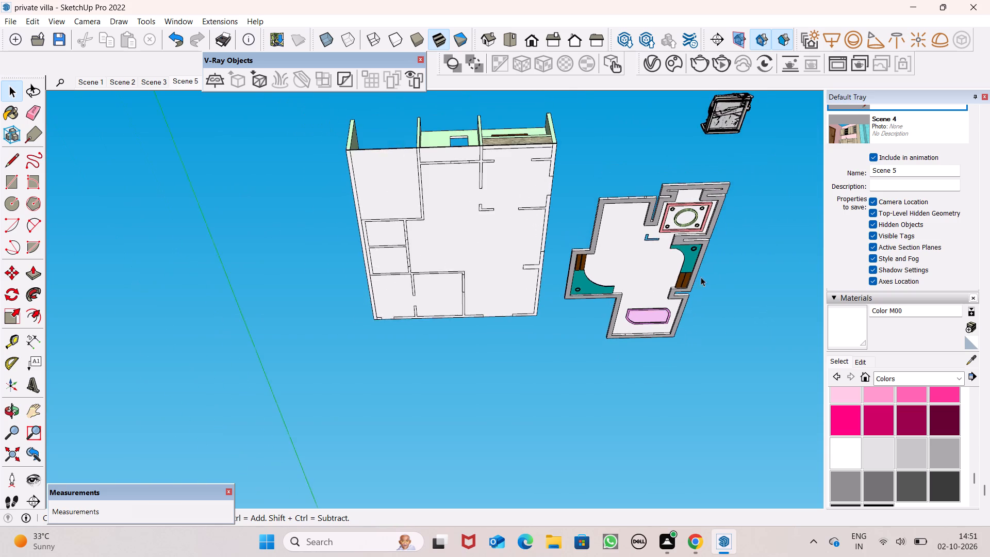
{"action": "scroll", "coordinate": [736, 267], "scroll_direction": "up", "scroll_amount": 8}
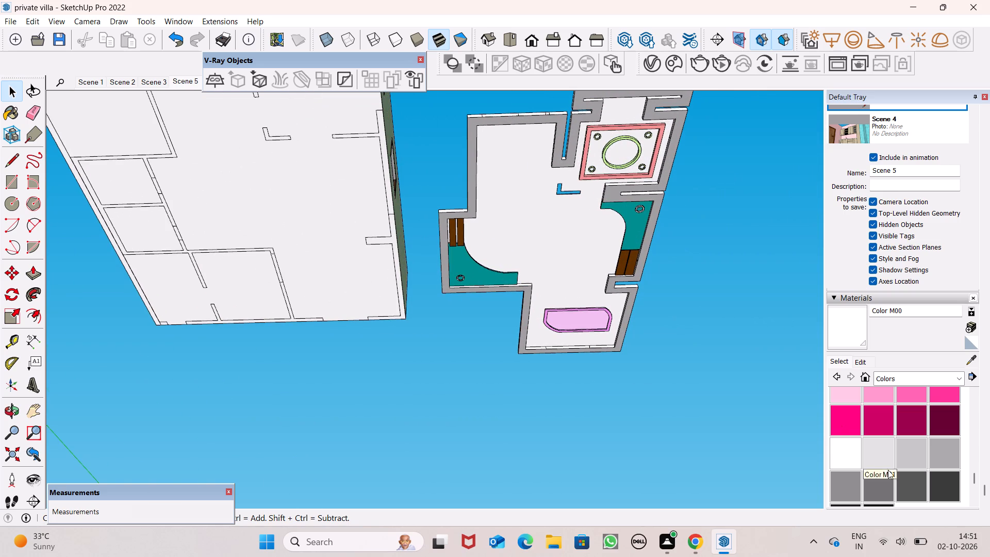
{"action": "scroll", "coordinate": [899, 470], "scroll_direction": "up", "scroll_amount": 1}
{"action": "scroll", "coordinate": [907, 470], "scroll_direction": "down", "scroll_amount": 1}
{"action": "scroll", "coordinate": [907, 468], "scroll_direction": "up", "scroll_amount": 1}
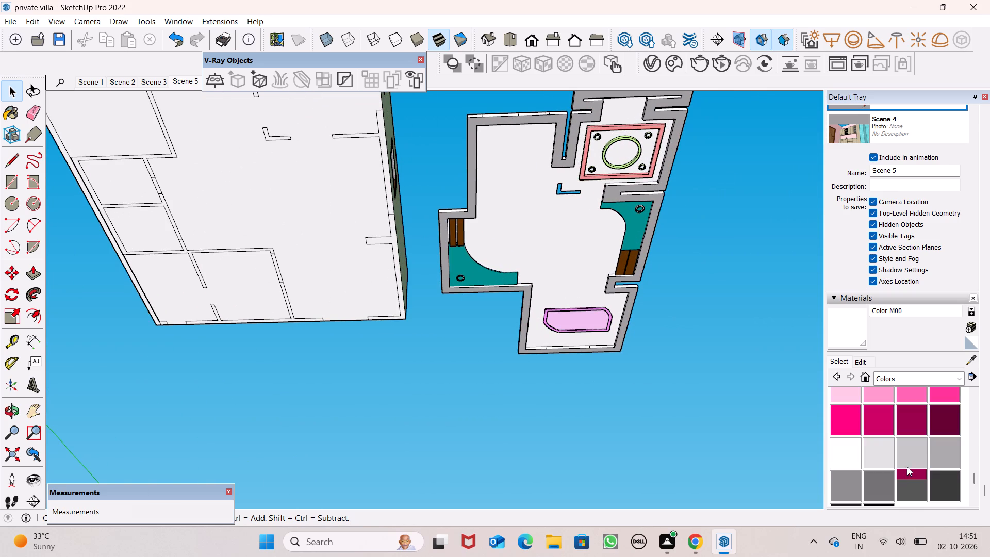
{"action": "scroll", "coordinate": [907, 466], "scroll_direction": "down", "scroll_amount": 2}
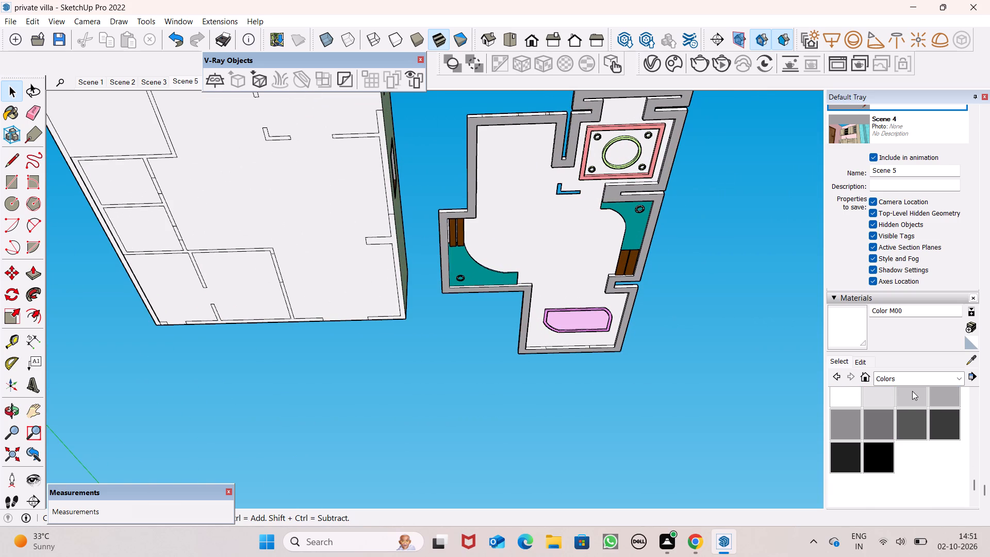
{"action": "scroll", "coordinate": [632, 202], "scroll_direction": "down", "scroll_amount": 10}
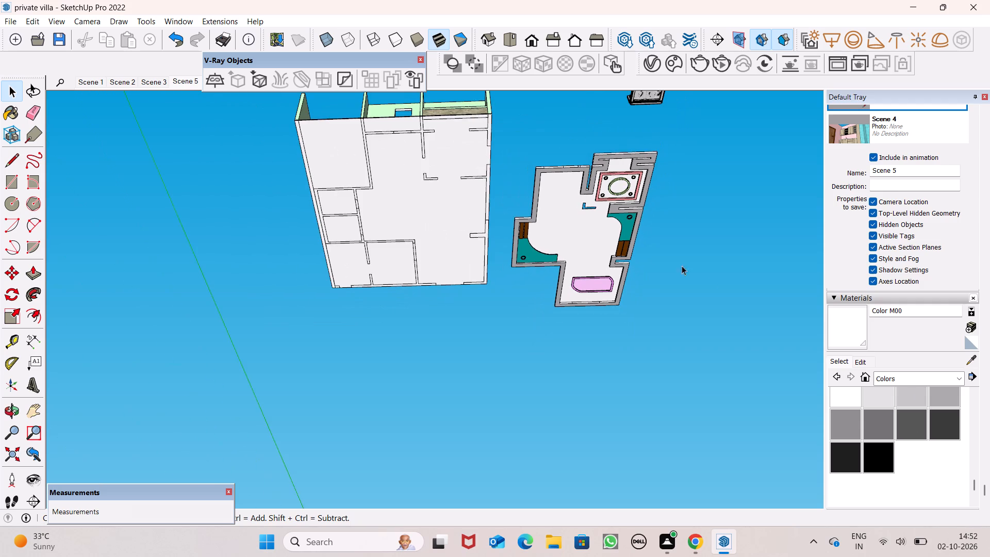
{"action": "middle_click_drag", "start_coordinate": [711, 277], "coordinate": [709, 131]}
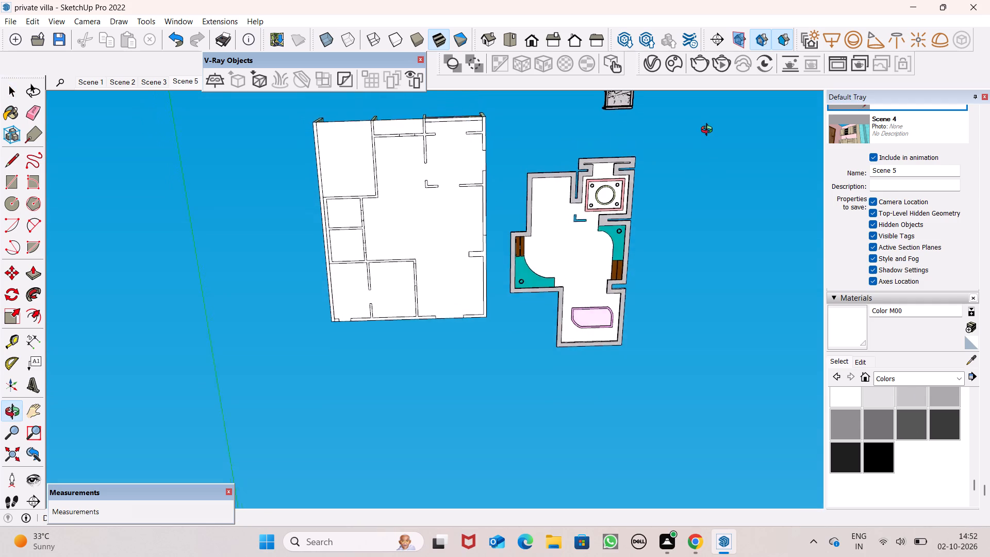
{"action": "middle_click_drag", "start_coordinate": [709, 131], "coordinate": [709, 125]}
{"action": "scroll", "coordinate": [709, 126], "scroll_direction": "up", "scroll_amount": 2}
{"action": "scroll", "coordinate": [606, 417], "scroll_direction": "up", "scroll_amount": 2}
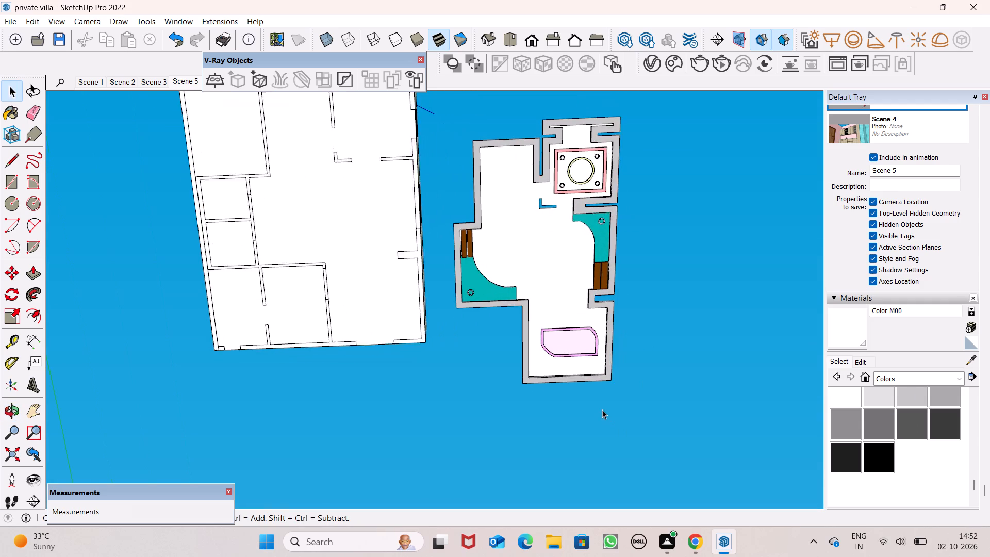
{"action": "scroll", "coordinate": [602, 409], "scroll_direction": "up", "scroll_amount": 1}
{"action": "scroll", "coordinate": [553, 268], "scroll_direction": "down", "scroll_amount": 6}
{"action": "scroll", "coordinate": [586, 242], "scroll_direction": "up", "scroll_amount": 4}
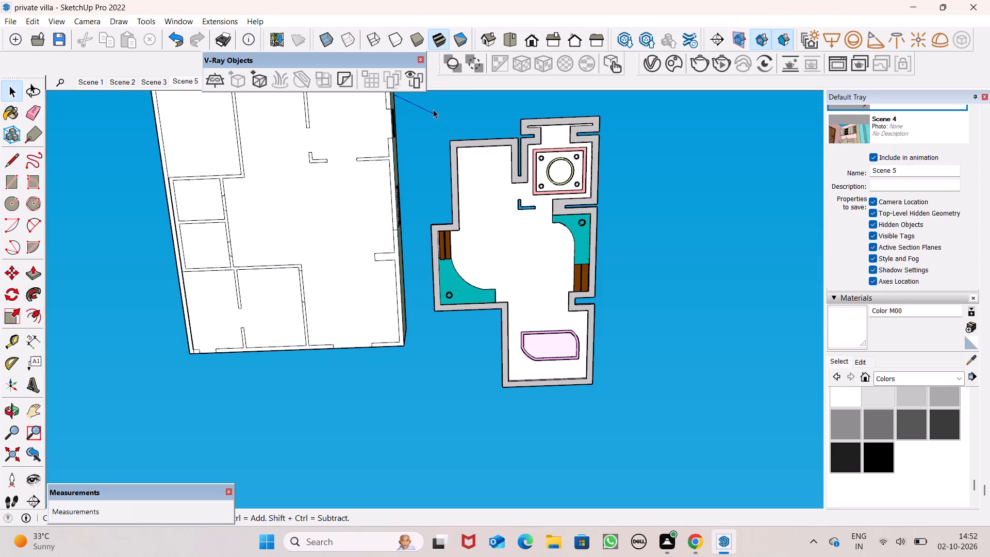
{"action": "left_click", "coordinate": [410, 99]}
{"action": "scroll", "coordinate": [495, 306], "scroll_direction": "down", "scroll_amount": 7}
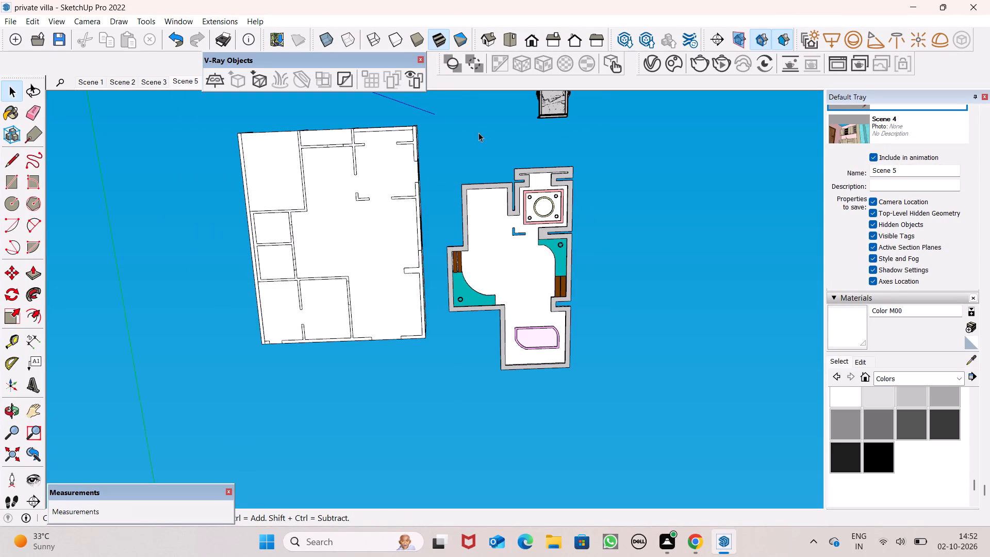
{"action": "scroll", "coordinate": [451, 248], "scroll_direction": "down", "scroll_amount": 7}
{"action": "middle_click_drag", "start_coordinate": [447, 217], "coordinate": [457, 247]}
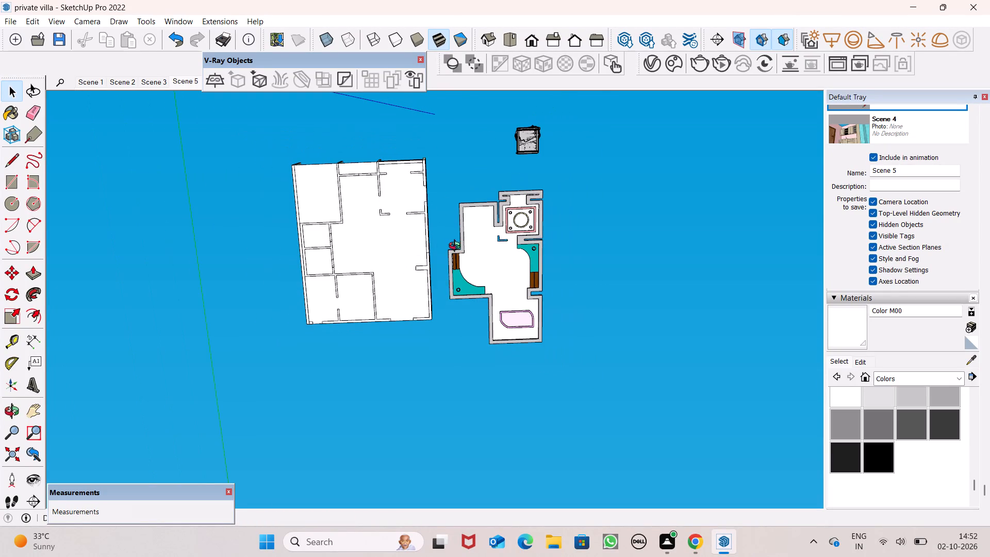
{"action": "middle_click_drag", "start_coordinate": [457, 247], "coordinate": [511, 431]}
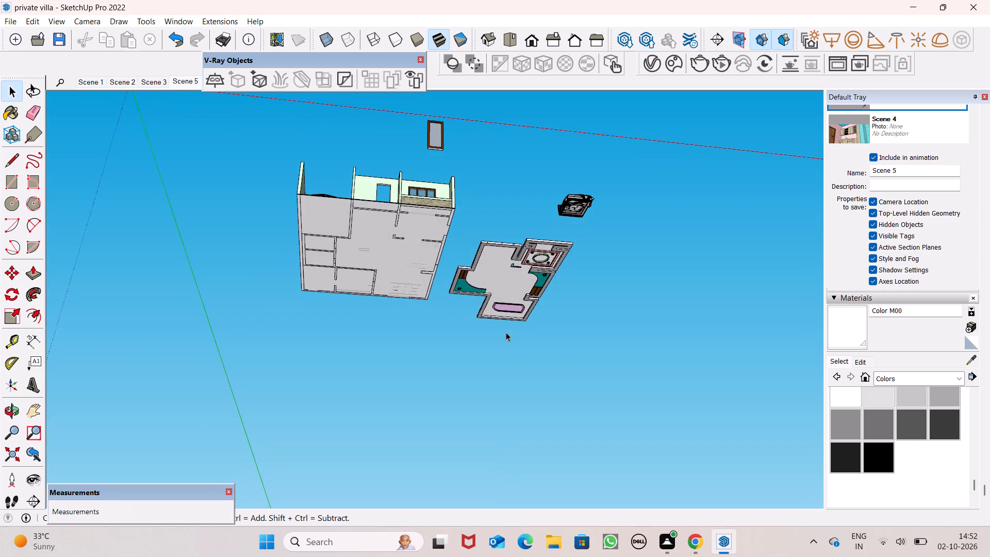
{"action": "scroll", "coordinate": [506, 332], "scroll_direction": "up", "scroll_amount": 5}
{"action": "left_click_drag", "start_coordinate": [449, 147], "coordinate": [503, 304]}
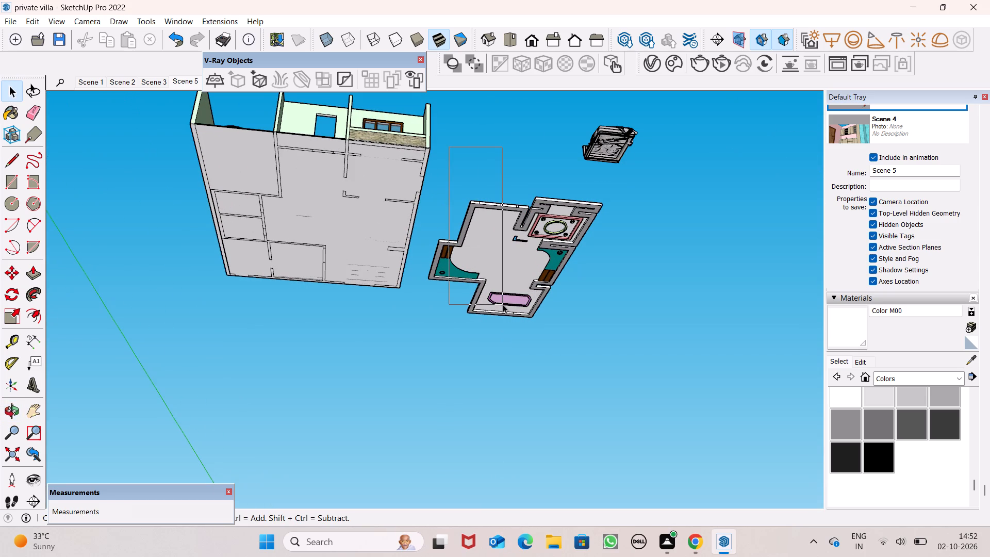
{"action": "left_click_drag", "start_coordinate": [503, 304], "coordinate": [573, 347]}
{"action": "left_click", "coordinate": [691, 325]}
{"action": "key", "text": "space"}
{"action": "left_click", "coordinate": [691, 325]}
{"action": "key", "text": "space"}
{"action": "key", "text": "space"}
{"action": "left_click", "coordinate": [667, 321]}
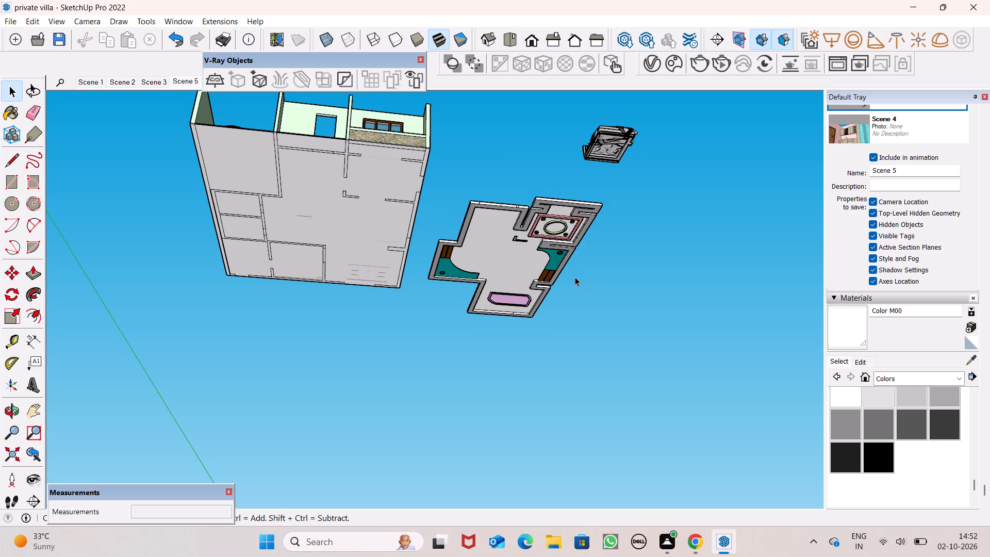
Select the entire separate layout with its walls, floor and coloured furnishings, and make it a group.
{"action": "scroll", "coordinate": [575, 277], "scroll_direction": "down", "scroll_amount": 2}
{"action": "middle_click_drag", "start_coordinate": [608, 313], "coordinate": [574, 139]}
{"action": "scroll", "coordinate": [608, 313], "scroll_direction": "up", "scroll_amount": 1}
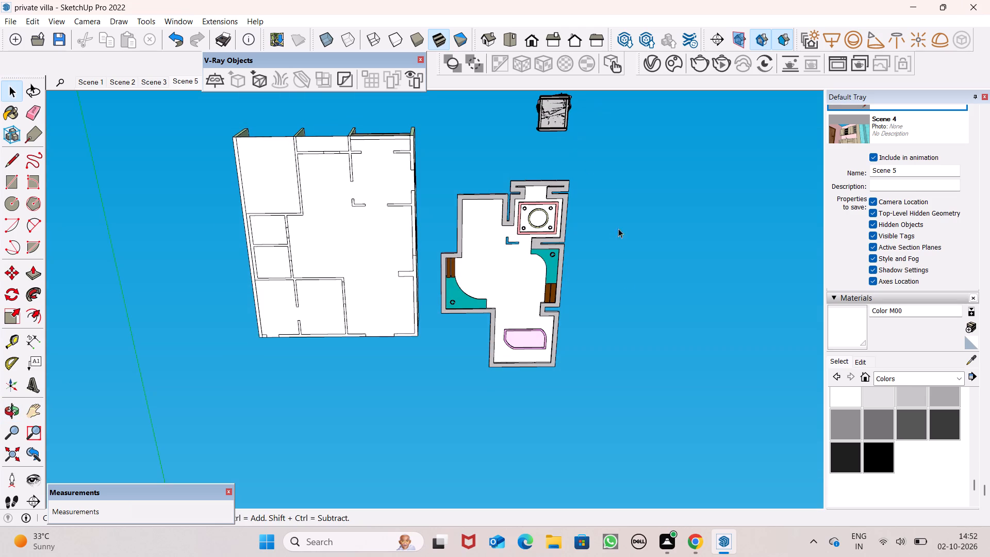
{"action": "middle_click_drag", "start_coordinate": [629, 317], "coordinate": [638, 214]}
{"action": "scroll", "coordinate": [638, 215], "scroll_direction": "up", "scroll_amount": 1}
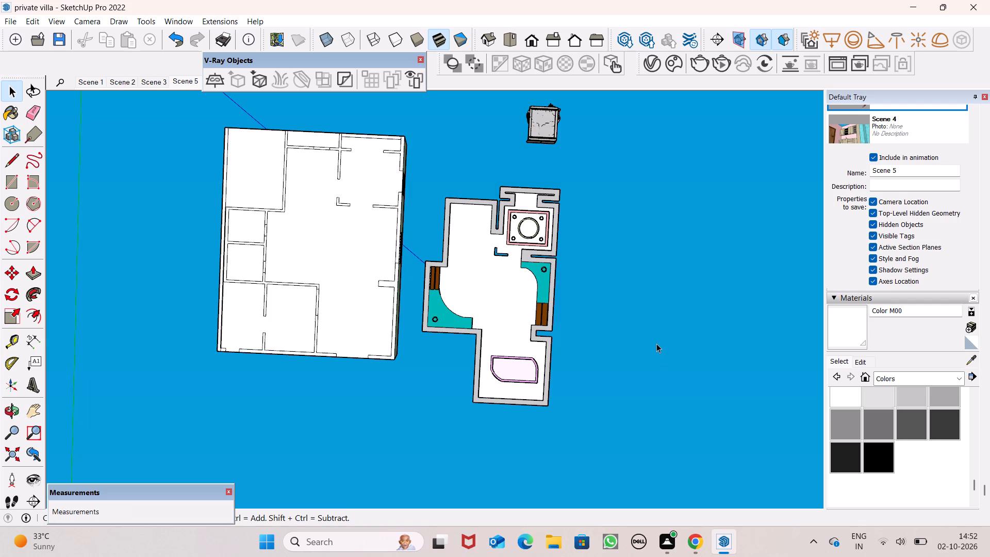
{"action": "middle_click_drag", "start_coordinate": [631, 396], "coordinate": [625, 352]}
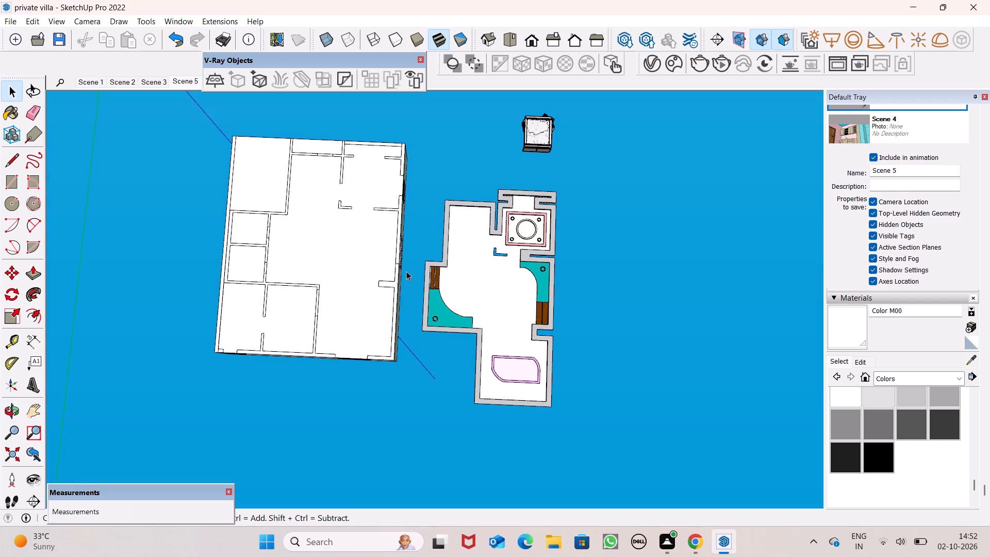
{"action": "left_click_drag", "start_coordinate": [418, 149], "coordinate": [431, 203]}
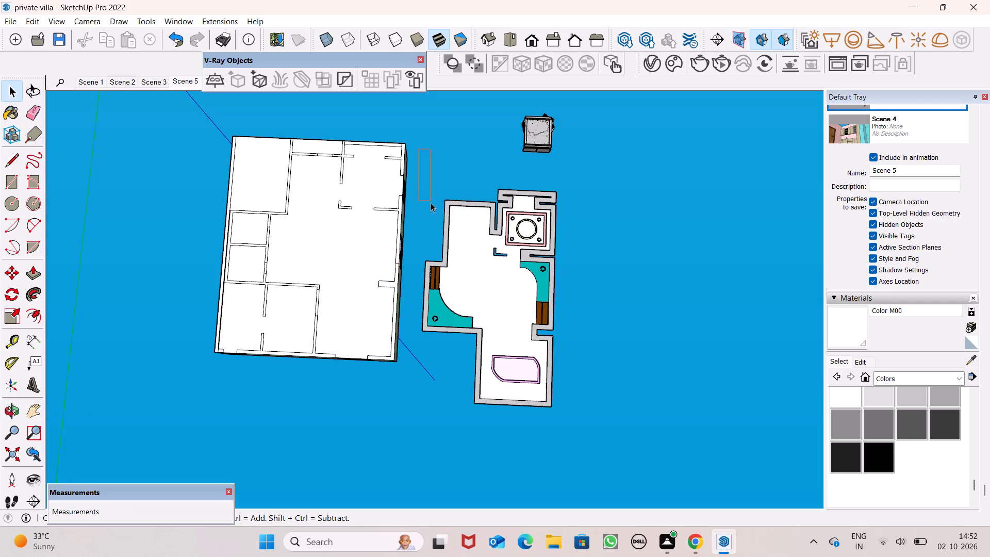
{"action": "left_click_drag", "start_coordinate": [431, 203], "coordinate": [580, 445]}
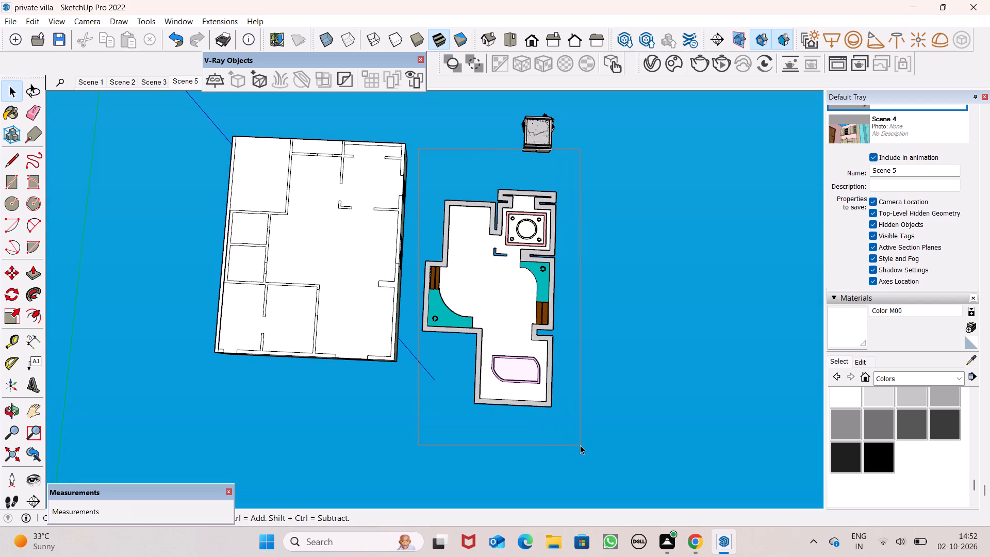
{"action": "left_click_drag", "start_coordinate": [580, 445], "coordinate": [582, 444]}
{"action": "right_click", "coordinate": [555, 384], "text": "ctrl"}
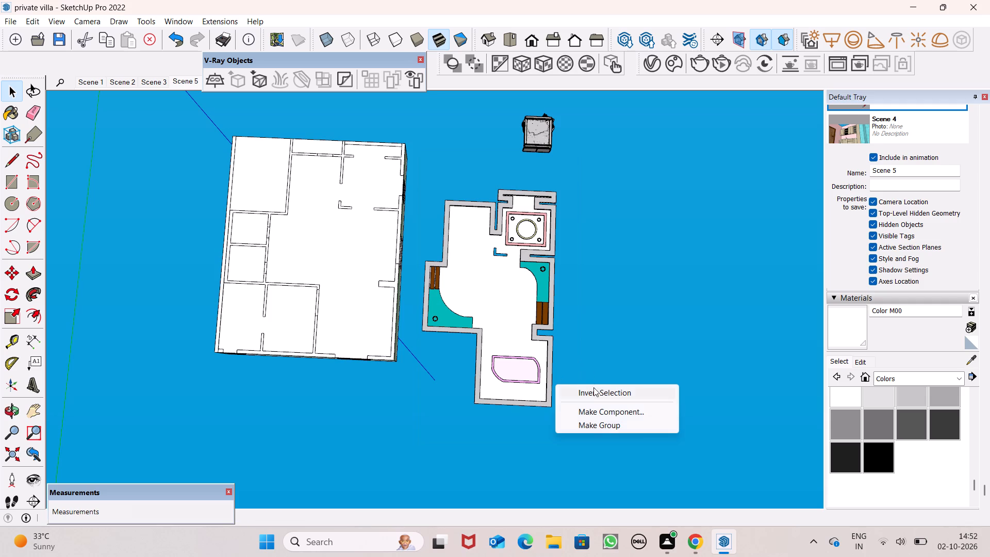
{"action": "triple_click", "coordinate": [521, 289]}
{"action": "left_click", "coordinate": [520, 287]}
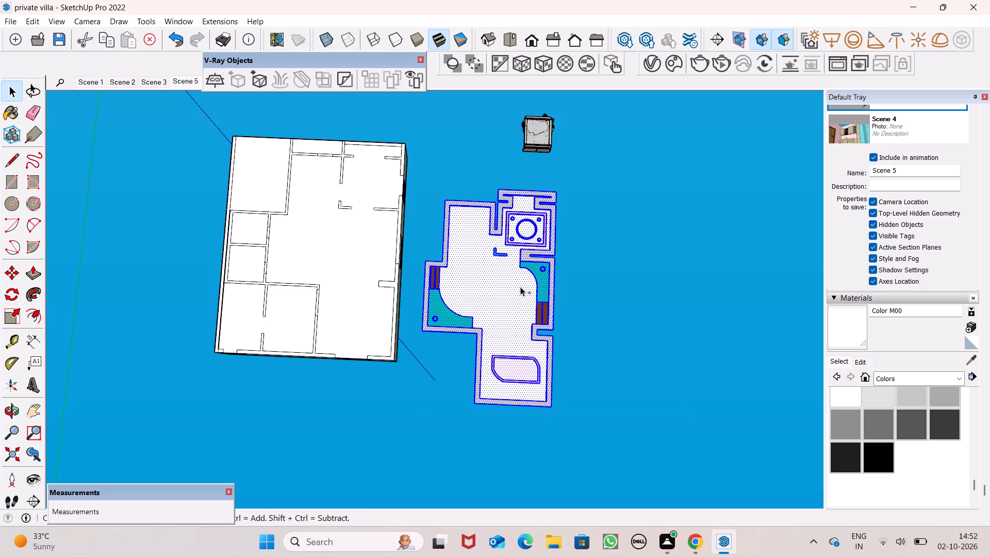
{"action": "right_click", "coordinate": [520, 286], "text": "ctrl"}
{"action": "left_click", "coordinate": [558, 342], "text": "ctrl"}
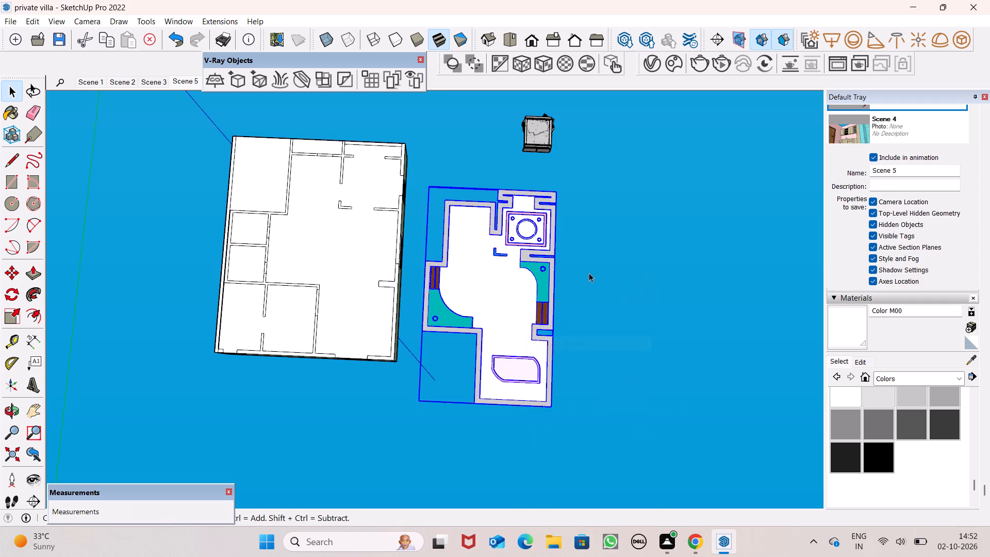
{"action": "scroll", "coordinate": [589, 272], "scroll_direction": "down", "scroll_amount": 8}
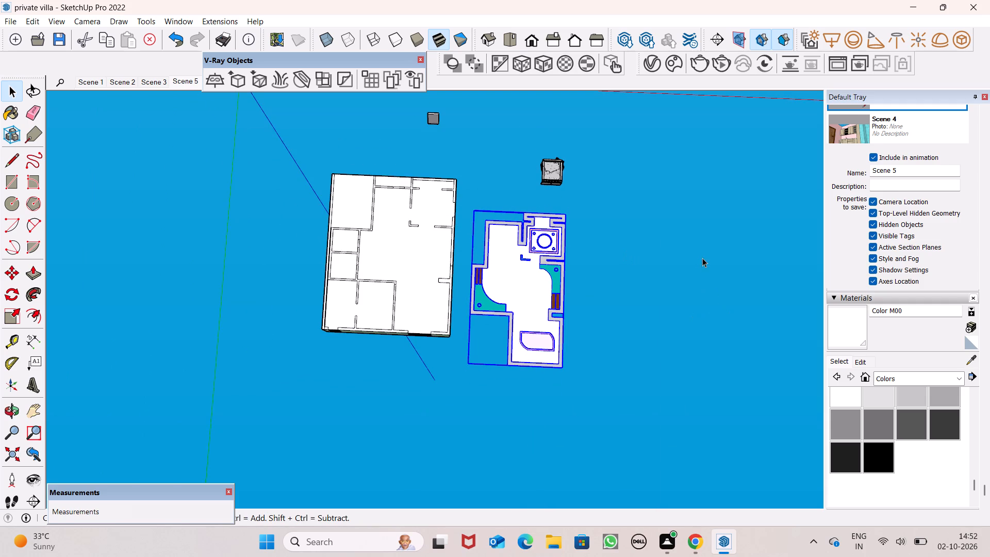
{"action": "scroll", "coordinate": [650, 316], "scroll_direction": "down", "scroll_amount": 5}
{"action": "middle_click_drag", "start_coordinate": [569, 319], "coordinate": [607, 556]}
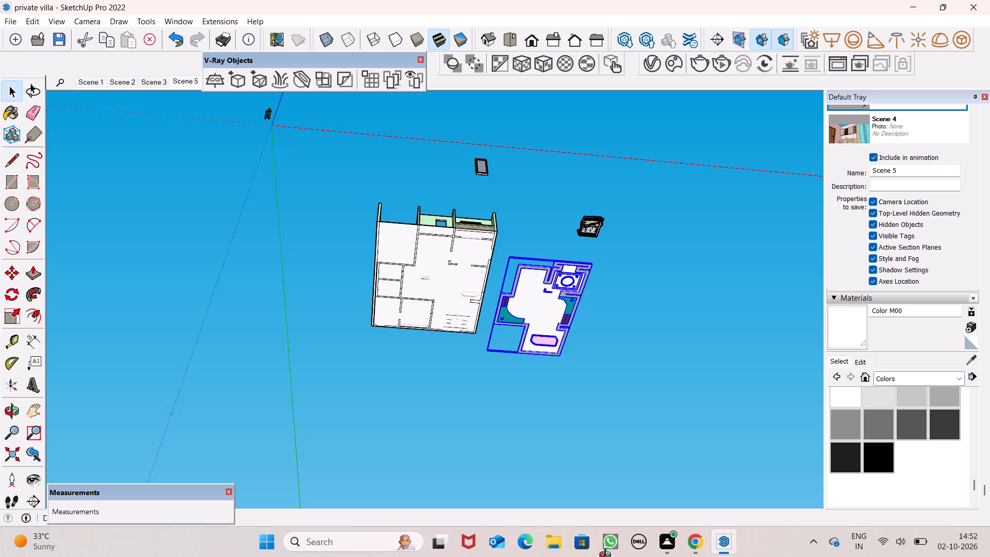
Examine the grouped layout and the main villa from below, at floor level and from above.
{"action": "middle_click_drag", "start_coordinate": [607, 556], "coordinate": [600, 542]}
{"action": "scroll", "coordinate": [622, 239], "scroll_direction": "down", "scroll_amount": 8}
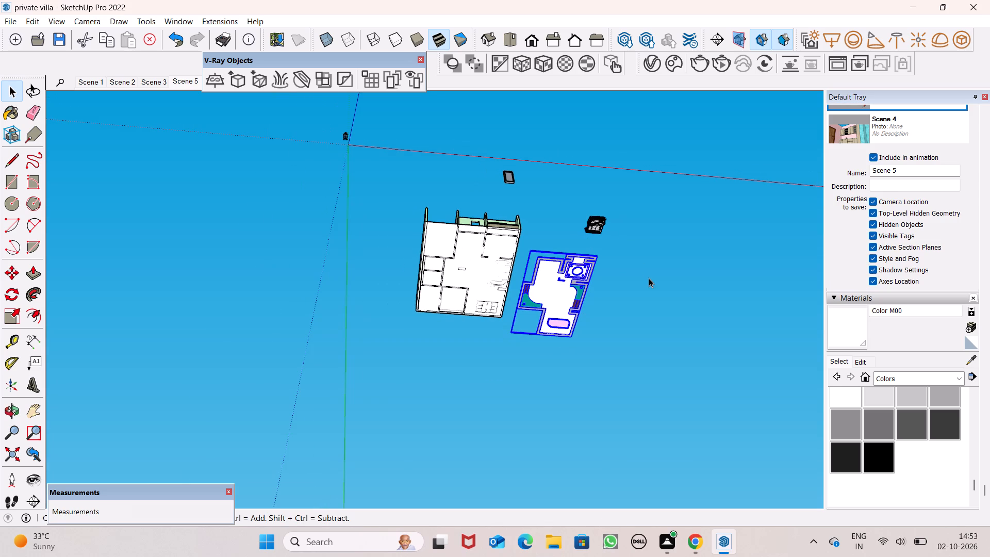
{"action": "scroll", "coordinate": [649, 276], "scroll_direction": "down", "scroll_amount": 4}
{"action": "middle_click_drag", "start_coordinate": [642, 279], "coordinate": [701, 554]}
{"action": "scroll", "coordinate": [587, 274], "scroll_direction": "up", "scroll_amount": 1}
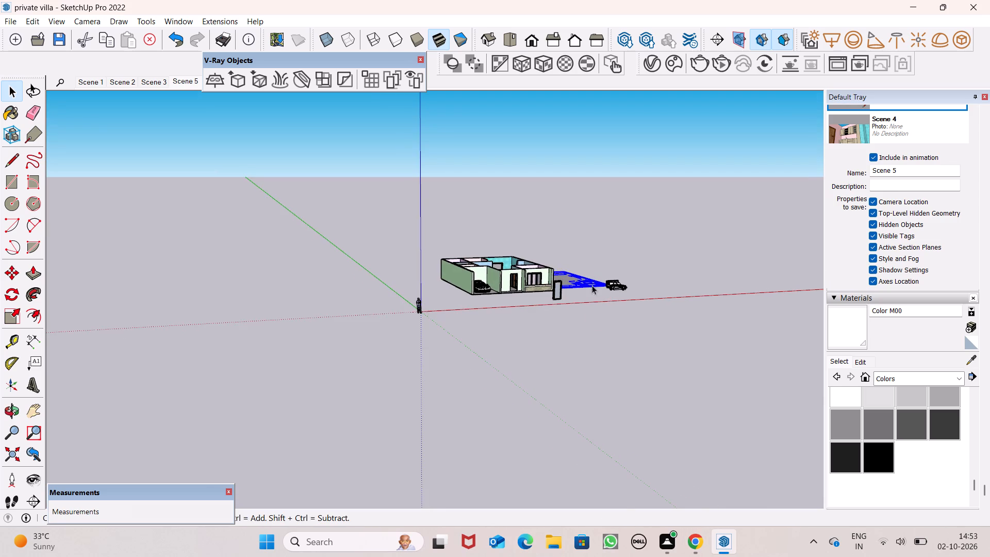
{"action": "middle_click_drag", "start_coordinate": [593, 298], "coordinate": [461, 473]}
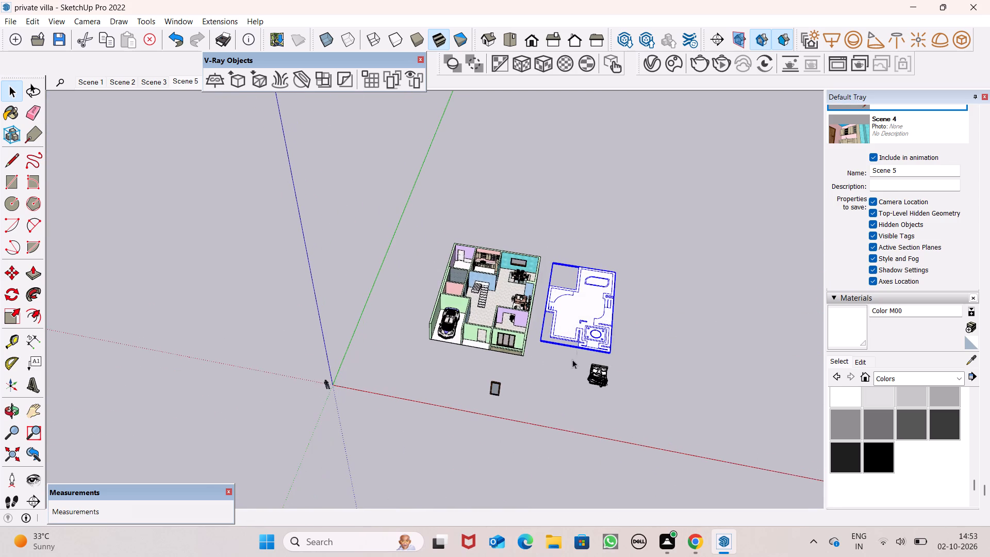
{"action": "scroll", "coordinate": [577, 344], "scroll_direction": "up", "scroll_amount": 8}
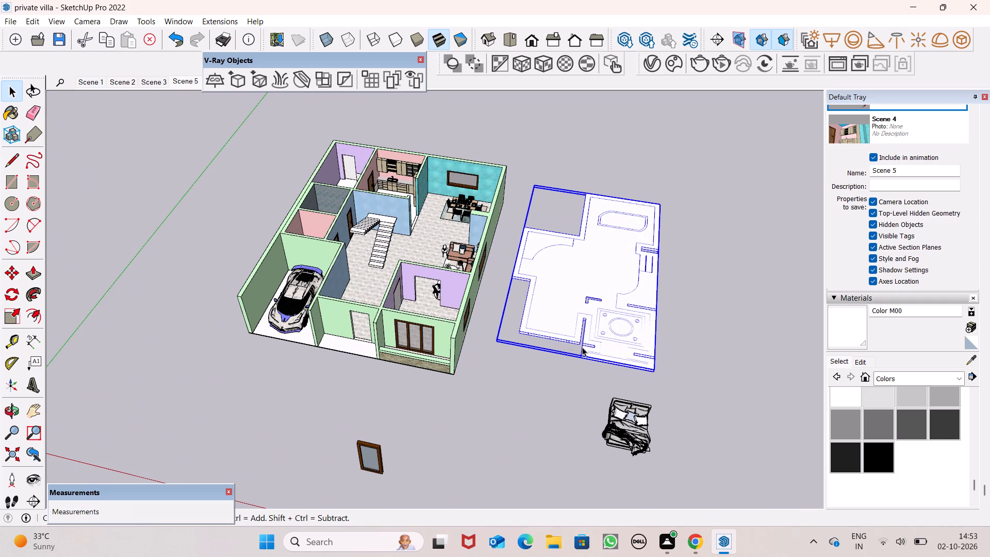
{"action": "scroll", "coordinate": [569, 310], "scroll_direction": "up", "scroll_amount": 3}
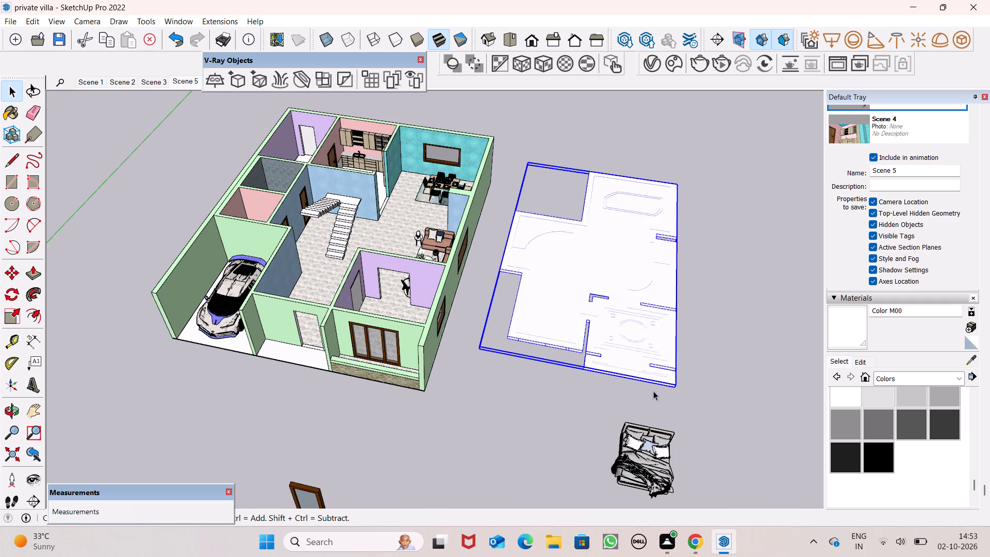
{"action": "middle_click_drag", "start_coordinate": [630, 394], "coordinate": [643, 325]}
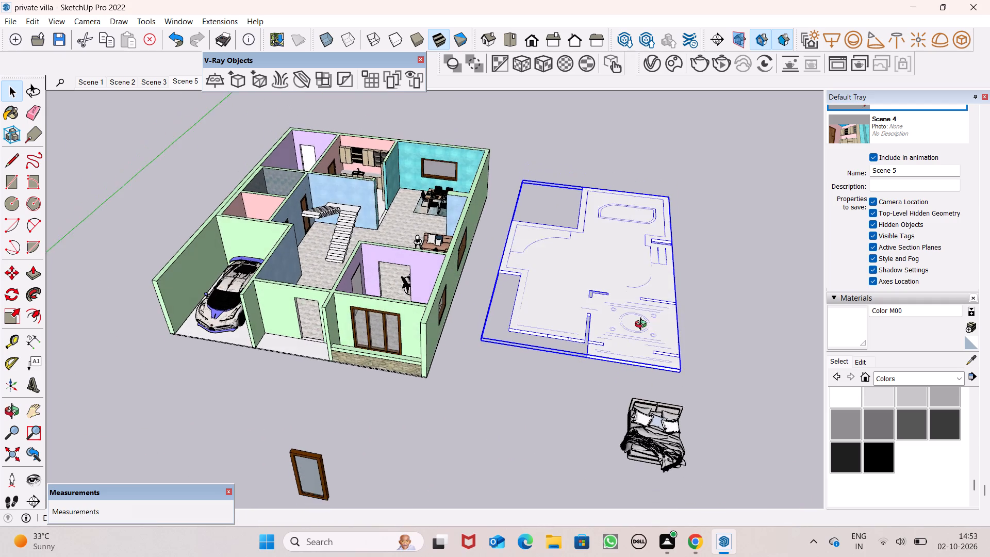
{"action": "middle_click_drag", "start_coordinate": [643, 325], "coordinate": [714, 0]}
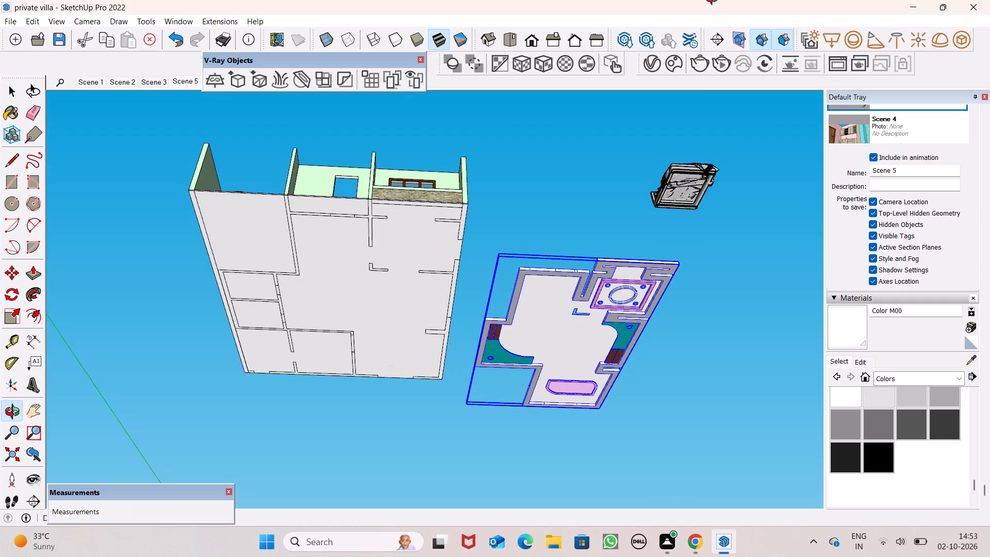
{"action": "middle_click_drag", "start_coordinate": [714, 0], "coordinate": [713, 24]}
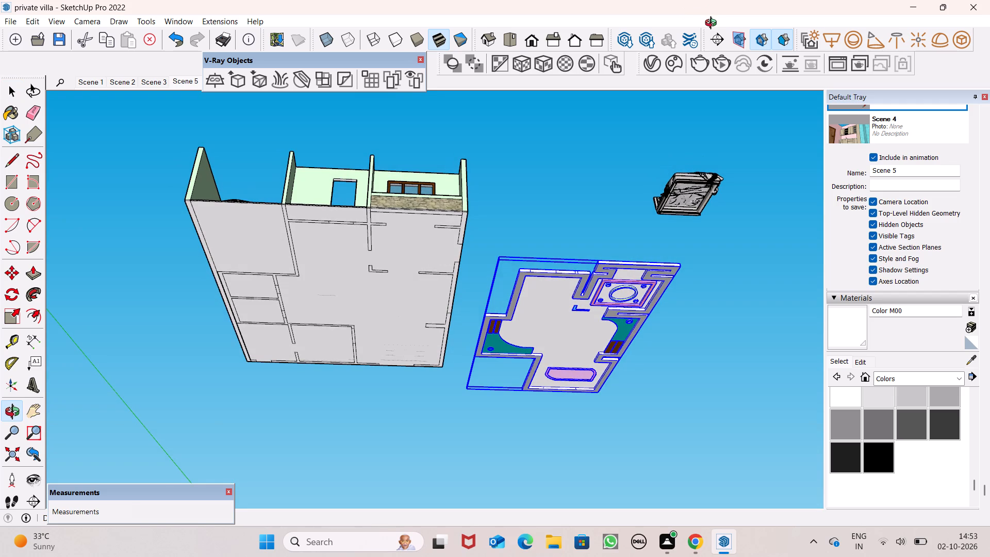
{"action": "middle_click_drag", "start_coordinate": [713, 24], "coordinate": [716, 78]}
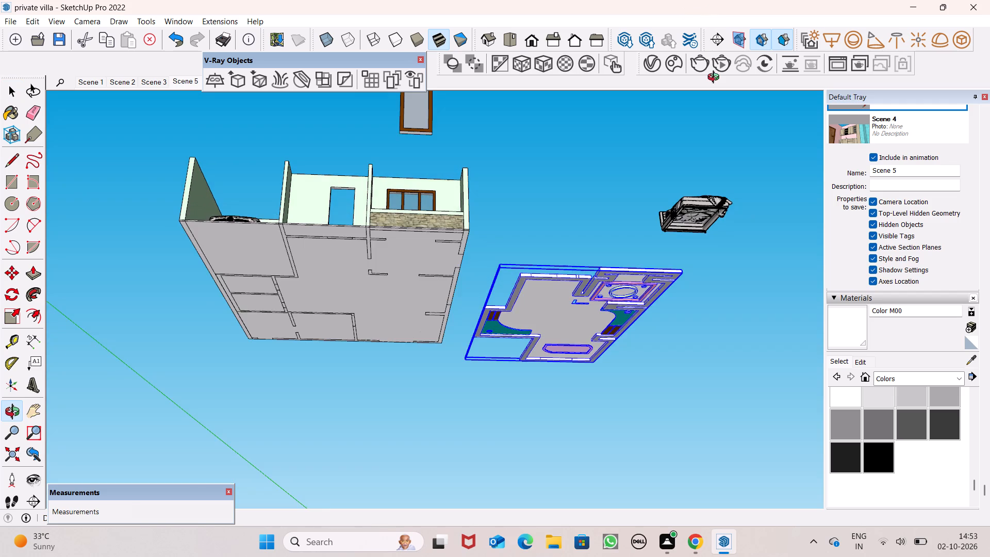
{"action": "middle_click_drag", "start_coordinate": [716, 78], "coordinate": [704, 265]}
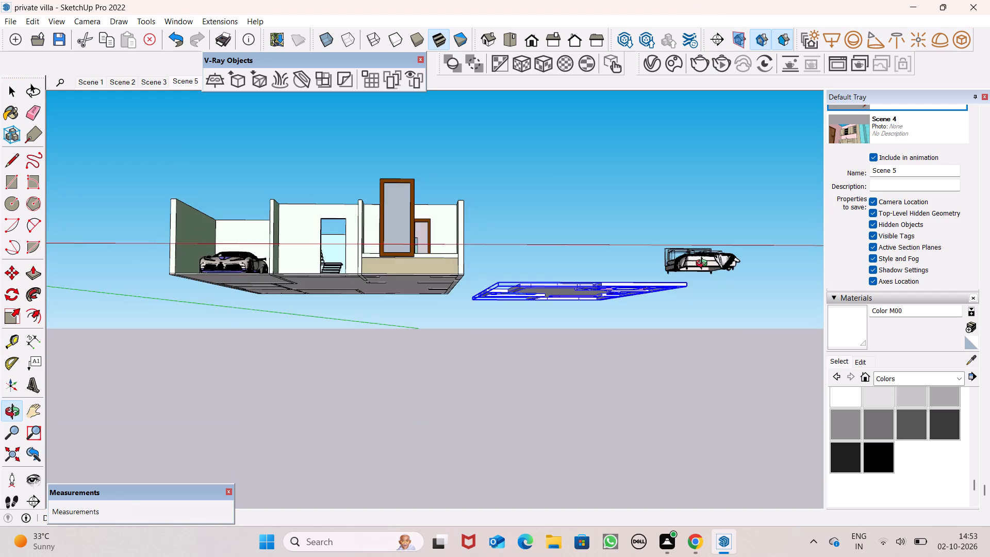
{"action": "middle_click_drag", "start_coordinate": [704, 265], "coordinate": [659, 378]}
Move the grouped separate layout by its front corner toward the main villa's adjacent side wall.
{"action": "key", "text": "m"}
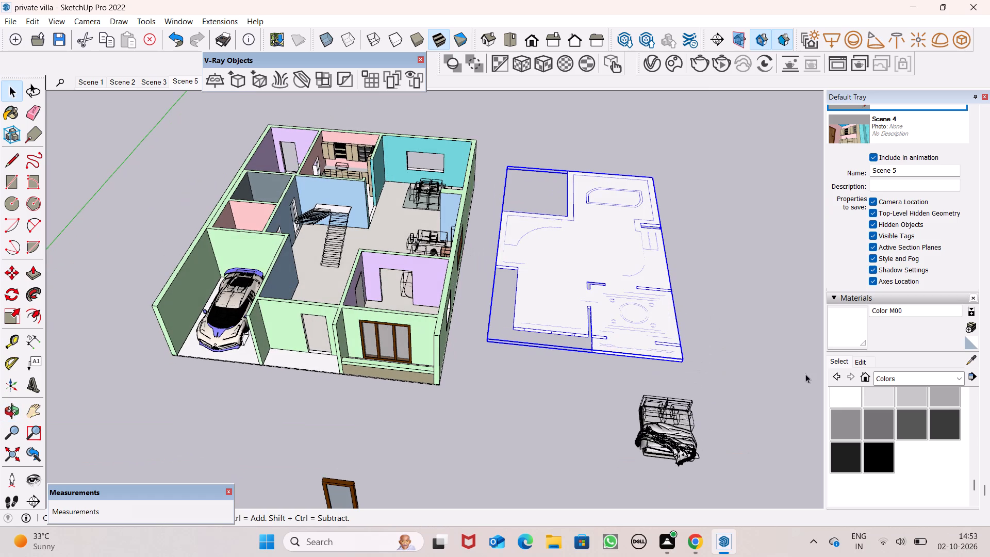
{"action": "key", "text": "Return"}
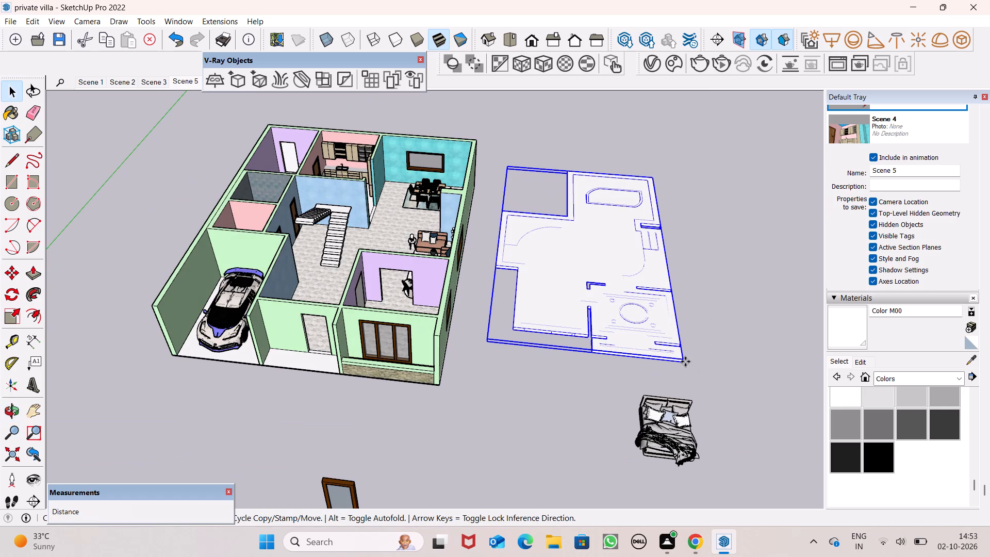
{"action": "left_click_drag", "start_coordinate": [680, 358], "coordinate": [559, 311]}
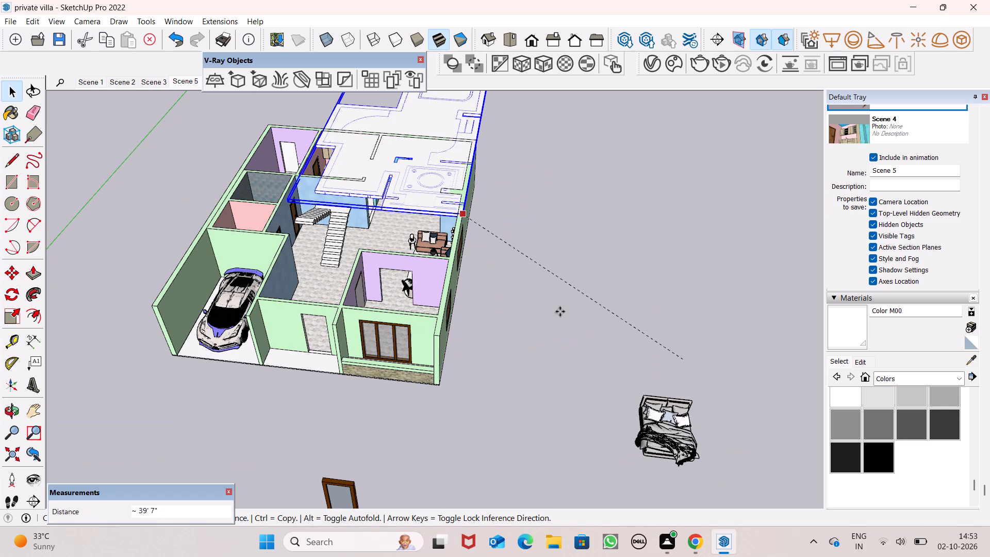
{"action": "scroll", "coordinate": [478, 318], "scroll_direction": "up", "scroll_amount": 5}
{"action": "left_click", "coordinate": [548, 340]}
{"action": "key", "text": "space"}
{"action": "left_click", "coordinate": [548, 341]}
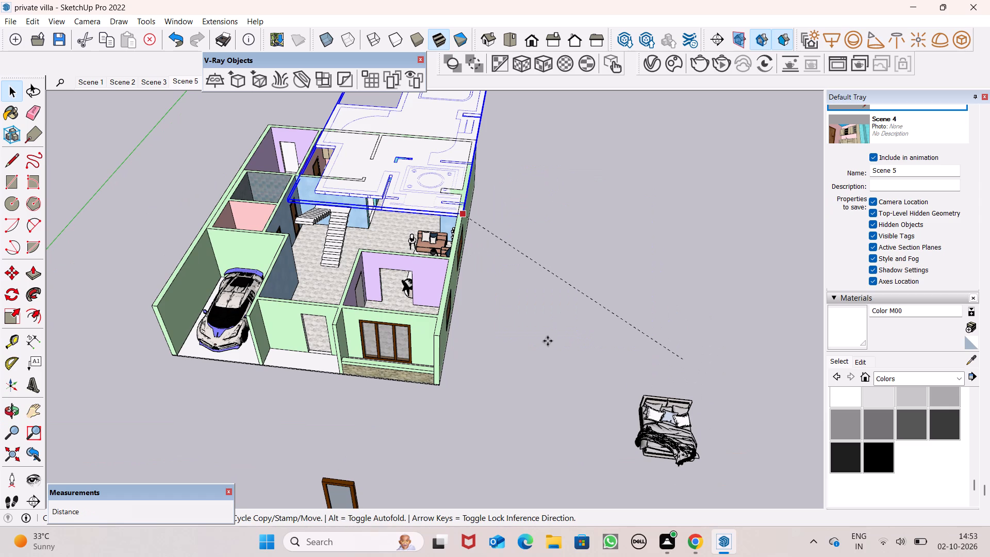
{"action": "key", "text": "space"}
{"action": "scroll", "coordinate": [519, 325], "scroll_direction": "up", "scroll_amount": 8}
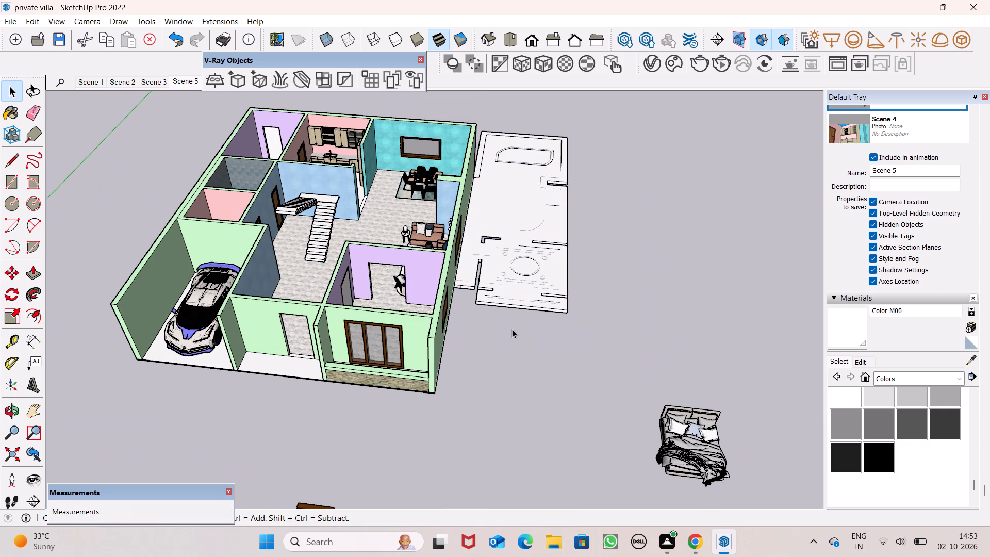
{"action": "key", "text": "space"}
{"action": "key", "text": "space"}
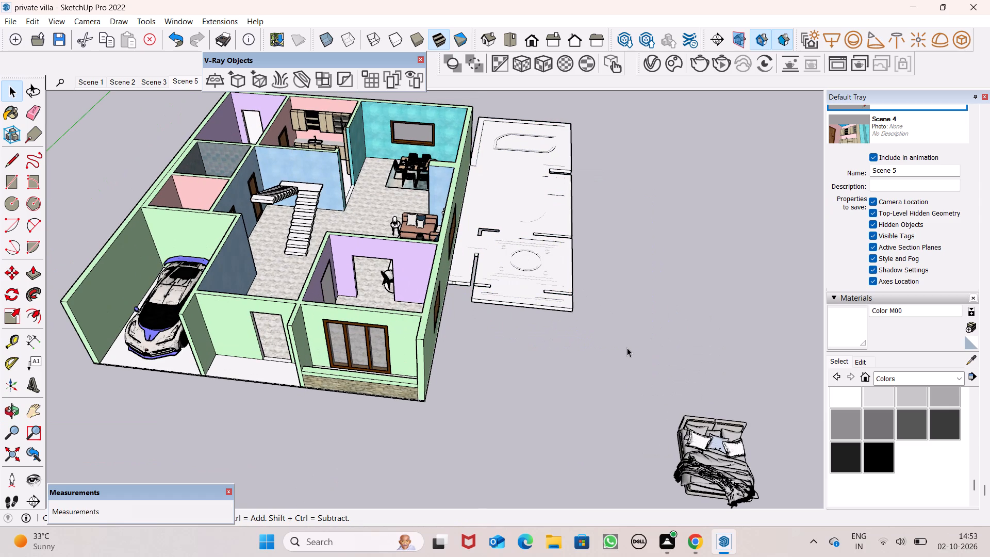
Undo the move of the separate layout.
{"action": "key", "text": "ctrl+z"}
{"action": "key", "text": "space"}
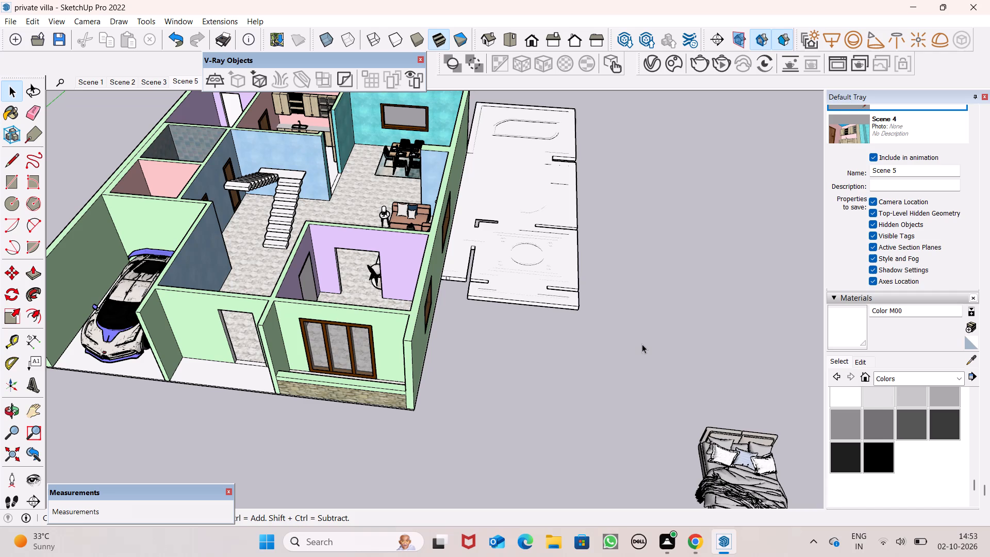
Examine how the separate layout sits beside the main villa plan, from an angle and from above.
{"action": "left_click", "coordinate": [585, 322]}
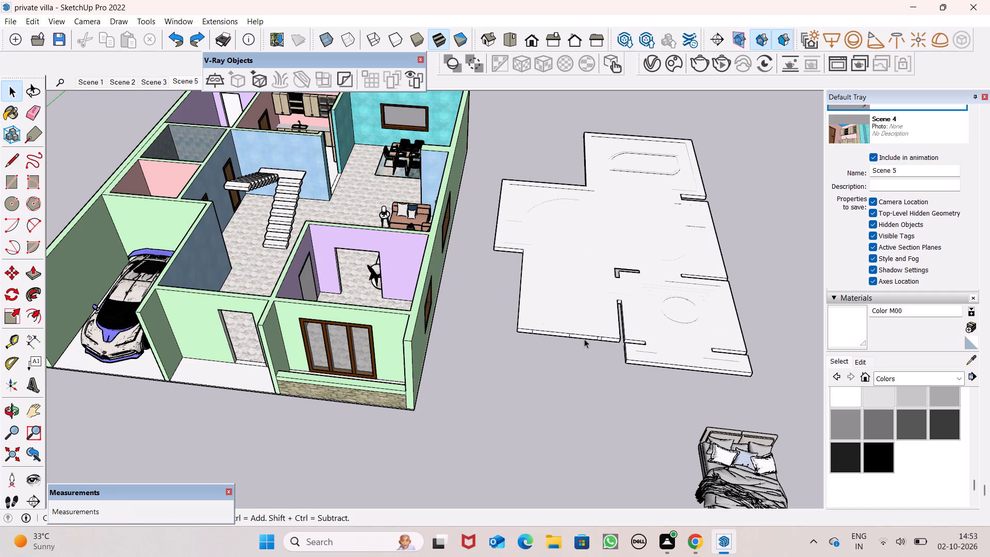
{"action": "scroll", "coordinate": [596, 354], "scroll_direction": "down", "scroll_amount": 4}
{"action": "left_click", "coordinate": [587, 394]}
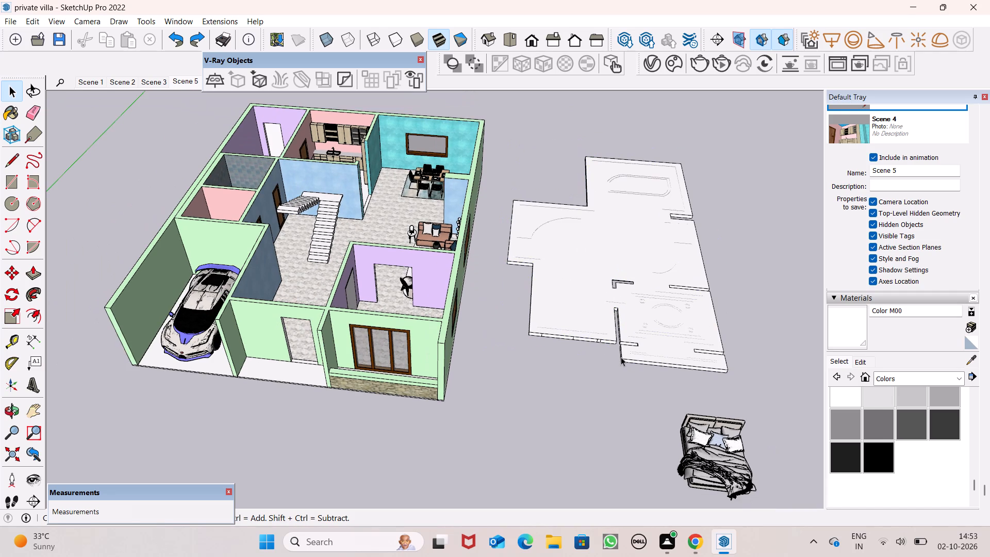
{"action": "left_click", "coordinate": [418, 328]}
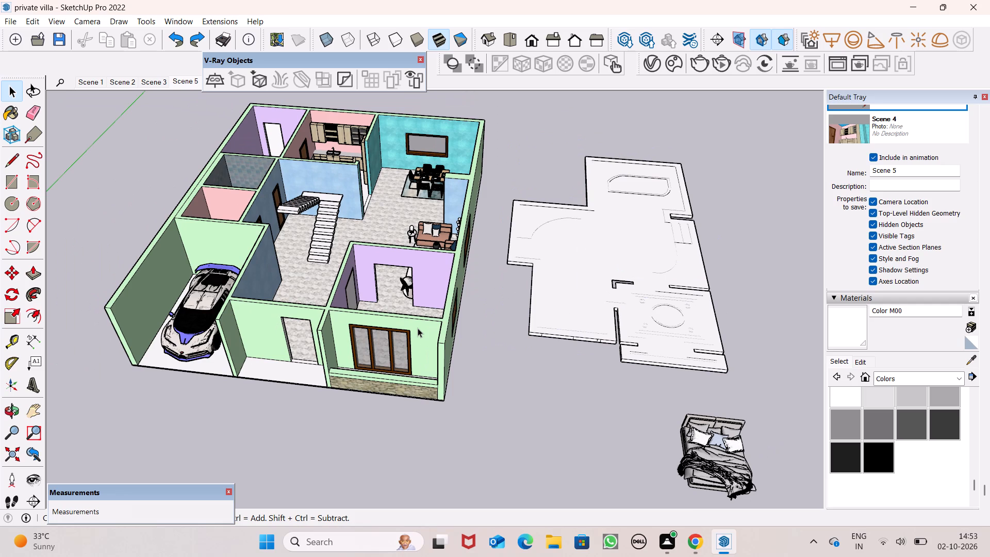
{"action": "left_click", "coordinate": [491, 391]}
{"action": "scroll", "coordinate": [488, 371], "scroll_direction": "down", "scroll_amount": 8}
{"action": "scroll", "coordinate": [507, 373], "scroll_direction": "up", "scroll_amount": 1}
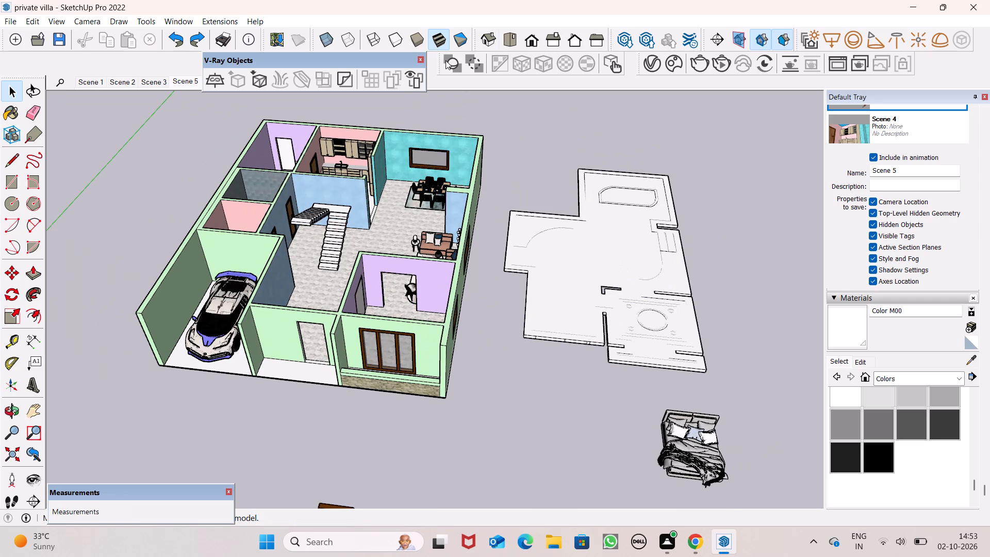
{"action": "scroll", "coordinate": [457, 166], "scroll_direction": "down", "scroll_amount": 14}
{"action": "middle_click_drag", "start_coordinate": [488, 224], "coordinate": [521, 265]}
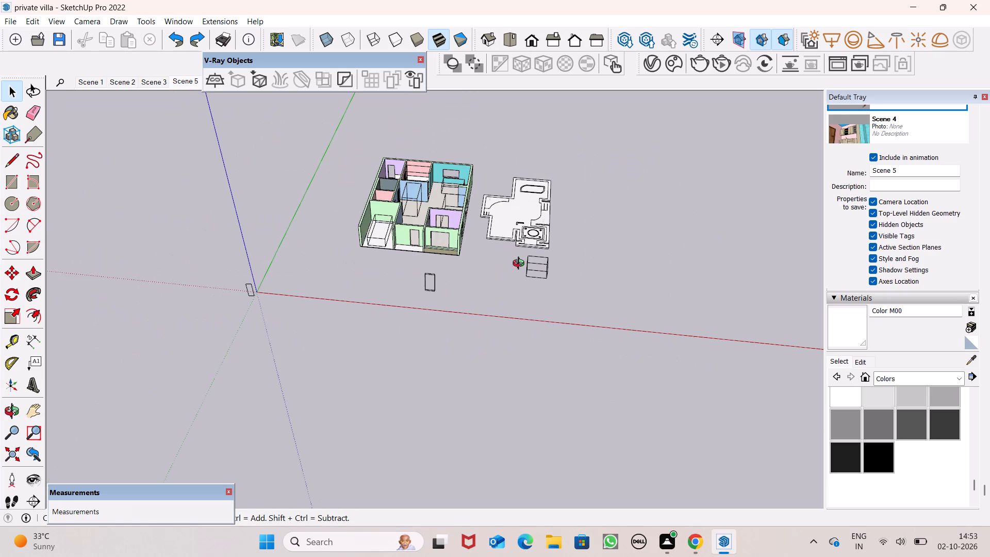
{"action": "middle_click_drag", "start_coordinate": [521, 265], "coordinate": [547, 306]}
{"action": "scroll", "coordinate": [472, 181], "scroll_direction": "up", "scroll_amount": 13}
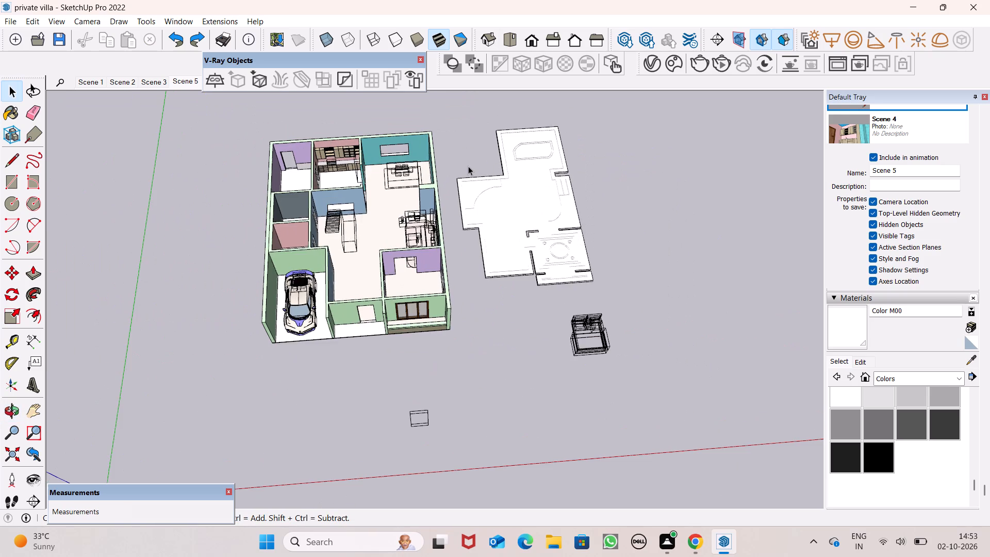
{"action": "scroll", "coordinate": [468, 166], "scroll_direction": "up", "scroll_amount": 1}
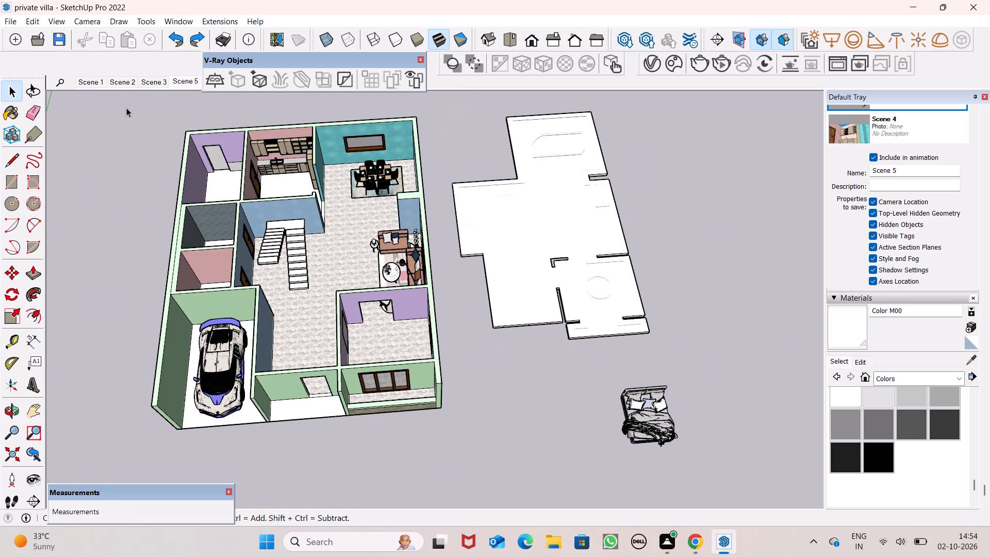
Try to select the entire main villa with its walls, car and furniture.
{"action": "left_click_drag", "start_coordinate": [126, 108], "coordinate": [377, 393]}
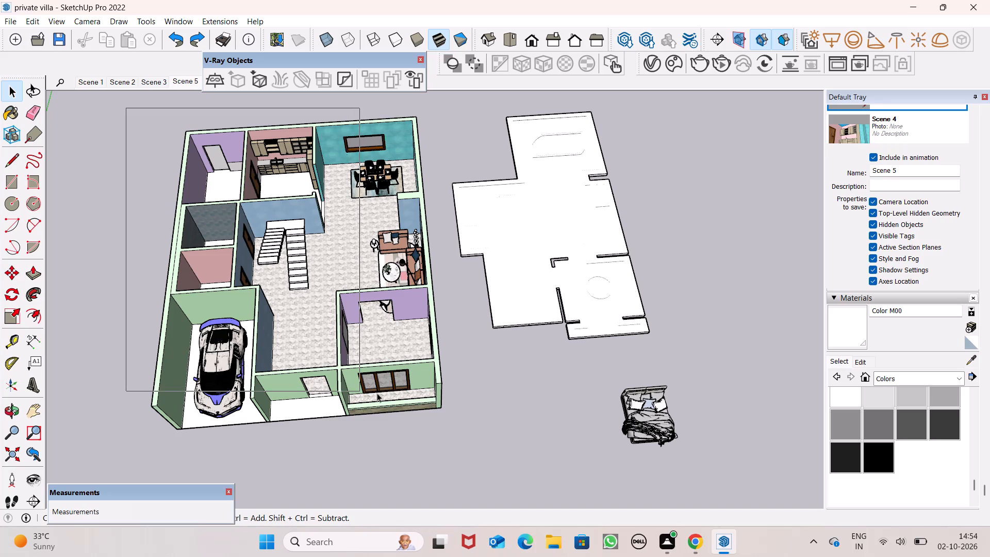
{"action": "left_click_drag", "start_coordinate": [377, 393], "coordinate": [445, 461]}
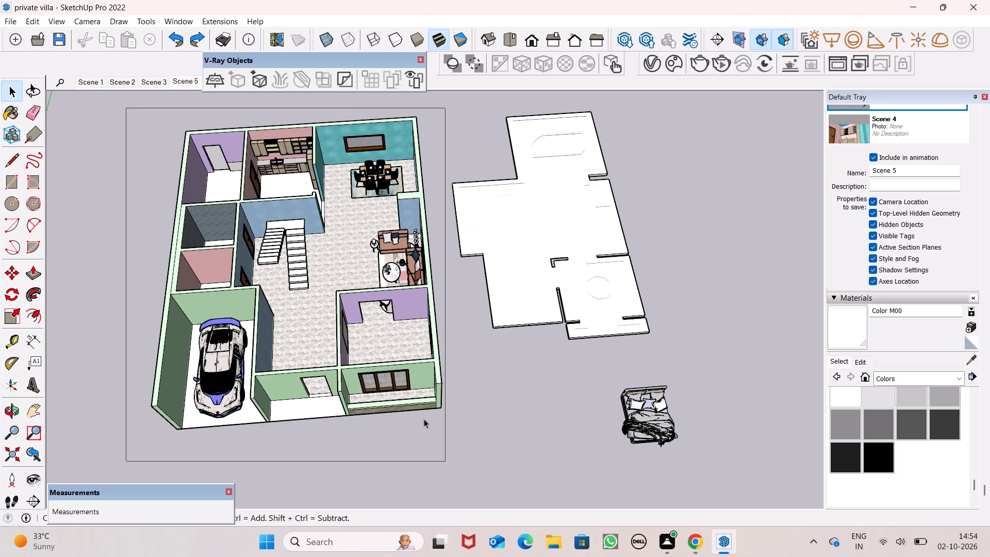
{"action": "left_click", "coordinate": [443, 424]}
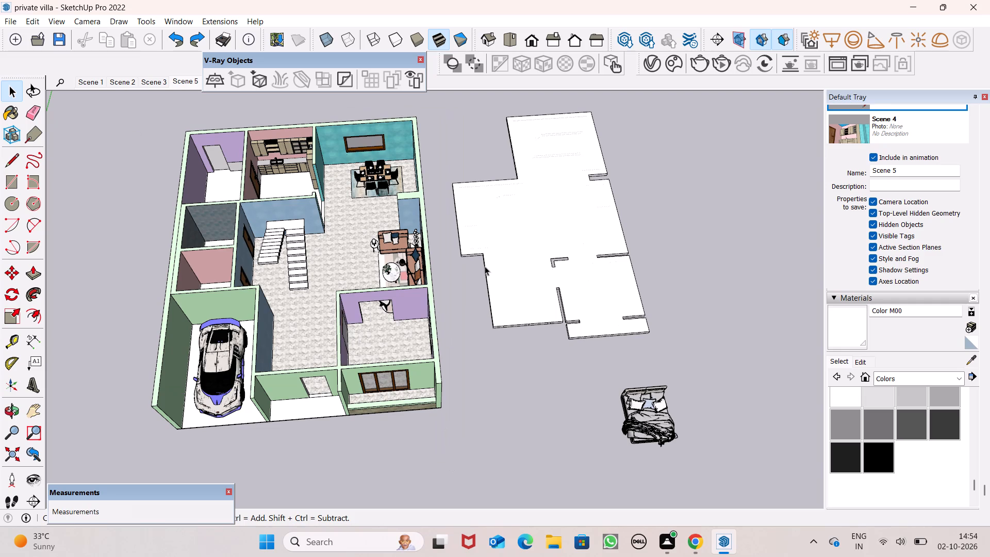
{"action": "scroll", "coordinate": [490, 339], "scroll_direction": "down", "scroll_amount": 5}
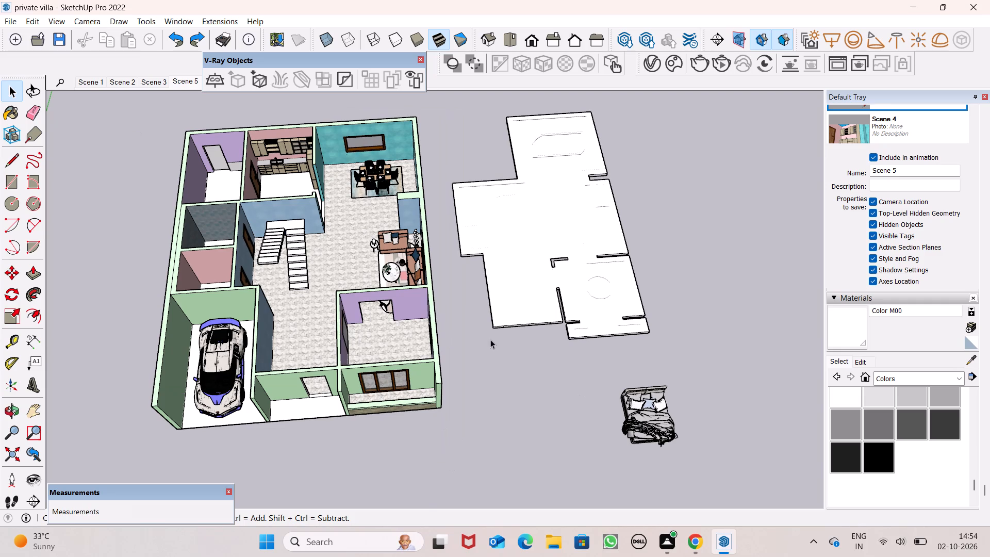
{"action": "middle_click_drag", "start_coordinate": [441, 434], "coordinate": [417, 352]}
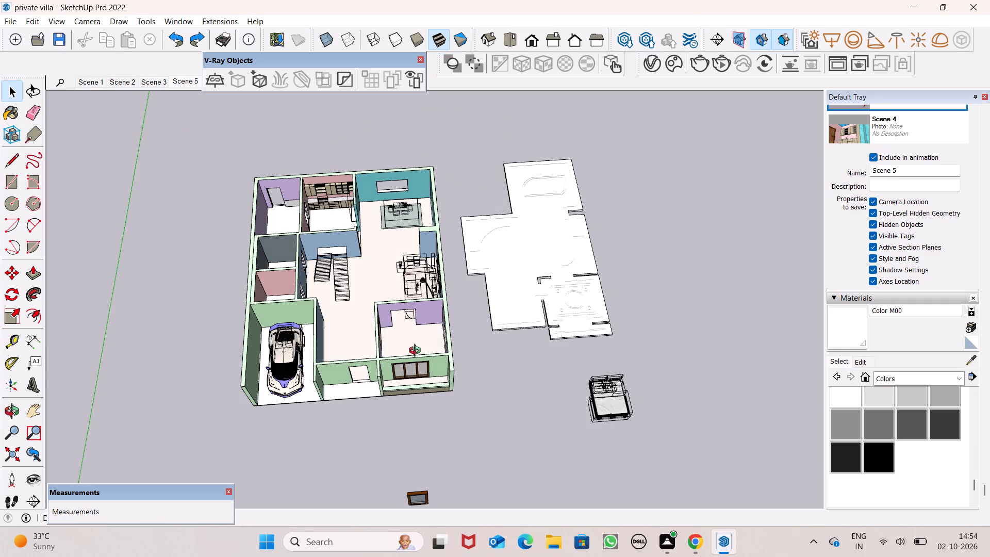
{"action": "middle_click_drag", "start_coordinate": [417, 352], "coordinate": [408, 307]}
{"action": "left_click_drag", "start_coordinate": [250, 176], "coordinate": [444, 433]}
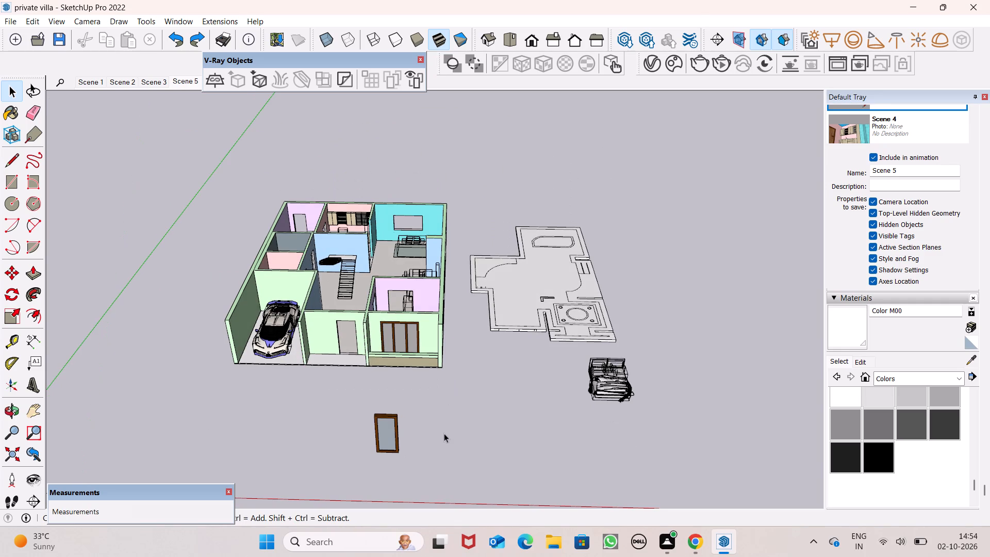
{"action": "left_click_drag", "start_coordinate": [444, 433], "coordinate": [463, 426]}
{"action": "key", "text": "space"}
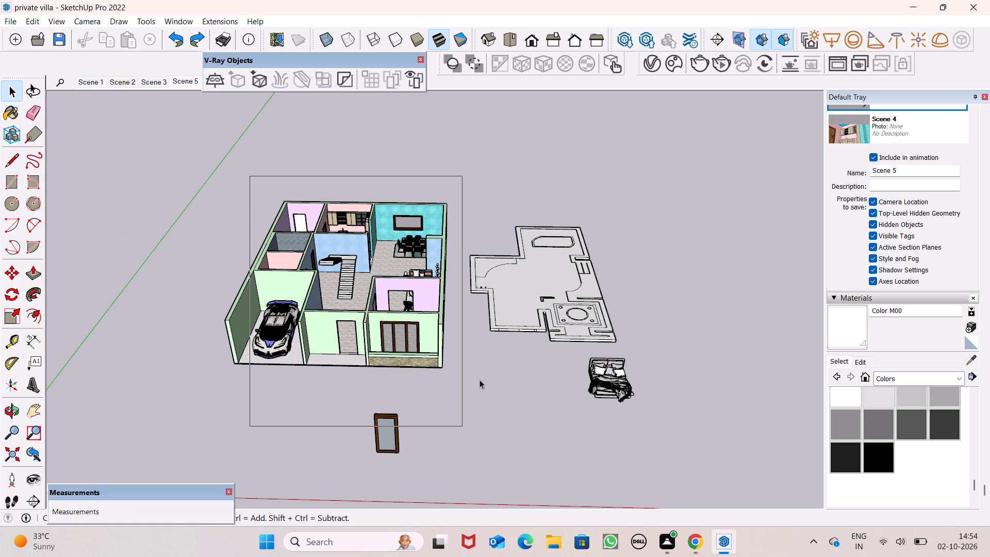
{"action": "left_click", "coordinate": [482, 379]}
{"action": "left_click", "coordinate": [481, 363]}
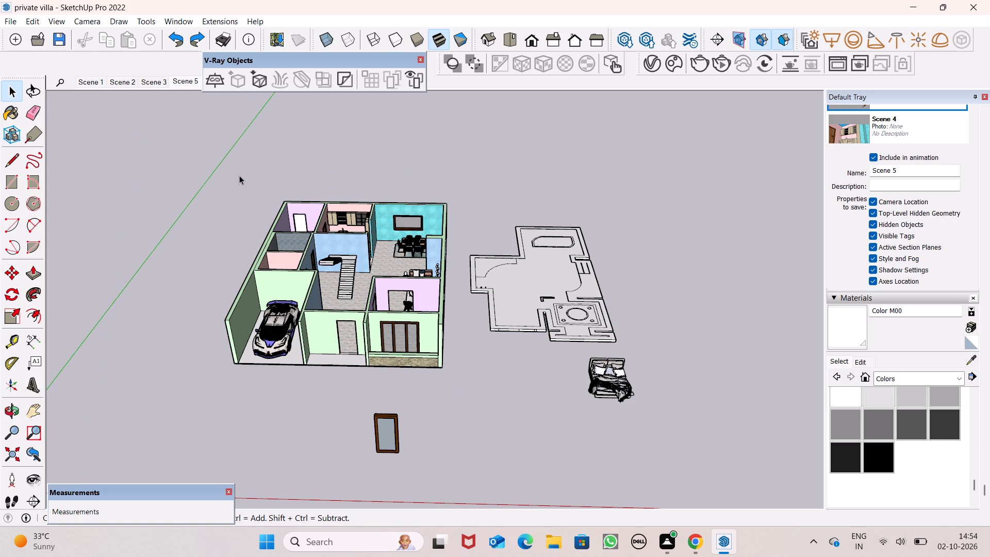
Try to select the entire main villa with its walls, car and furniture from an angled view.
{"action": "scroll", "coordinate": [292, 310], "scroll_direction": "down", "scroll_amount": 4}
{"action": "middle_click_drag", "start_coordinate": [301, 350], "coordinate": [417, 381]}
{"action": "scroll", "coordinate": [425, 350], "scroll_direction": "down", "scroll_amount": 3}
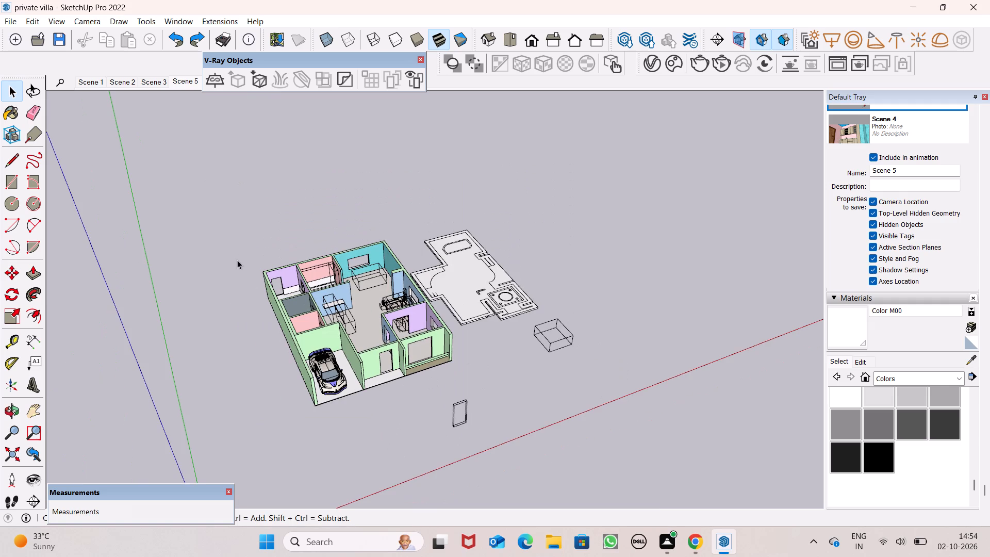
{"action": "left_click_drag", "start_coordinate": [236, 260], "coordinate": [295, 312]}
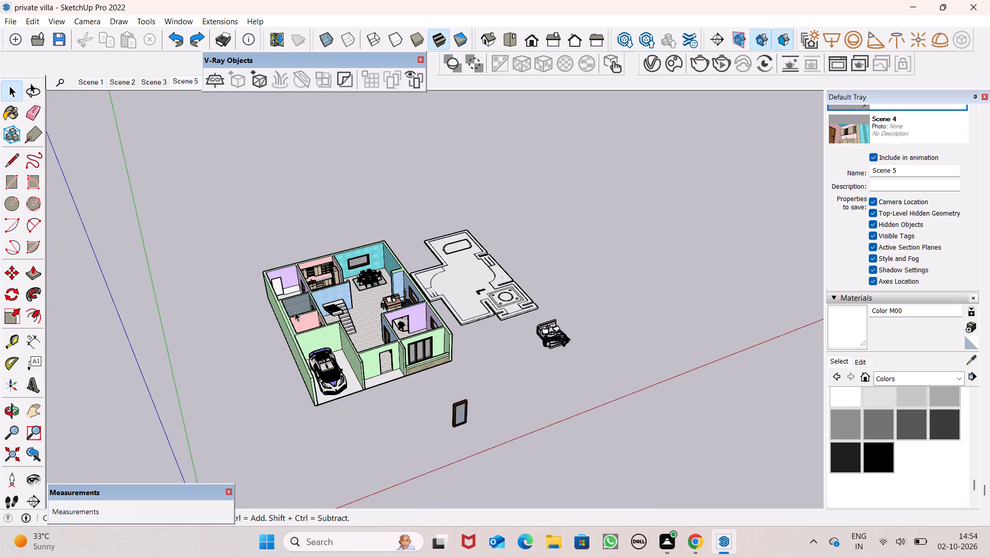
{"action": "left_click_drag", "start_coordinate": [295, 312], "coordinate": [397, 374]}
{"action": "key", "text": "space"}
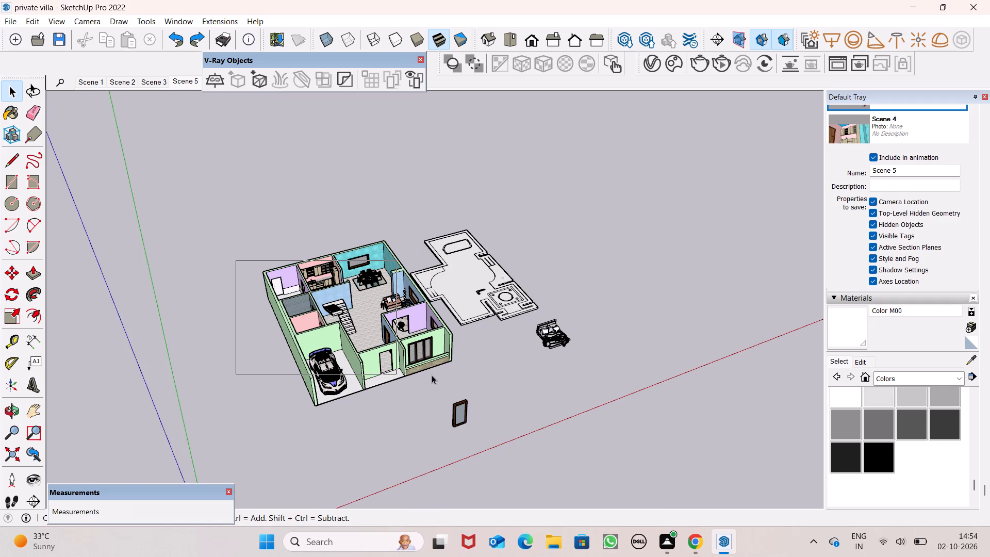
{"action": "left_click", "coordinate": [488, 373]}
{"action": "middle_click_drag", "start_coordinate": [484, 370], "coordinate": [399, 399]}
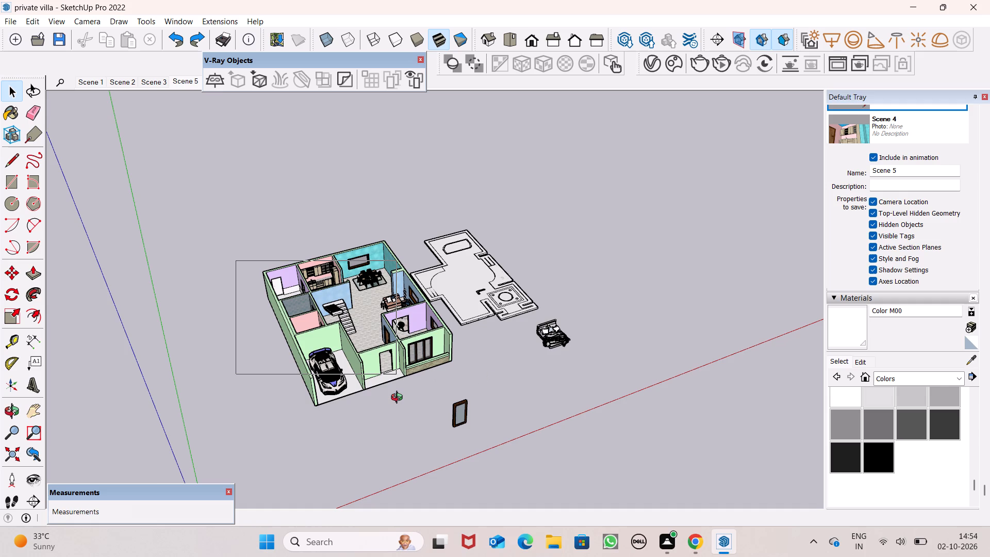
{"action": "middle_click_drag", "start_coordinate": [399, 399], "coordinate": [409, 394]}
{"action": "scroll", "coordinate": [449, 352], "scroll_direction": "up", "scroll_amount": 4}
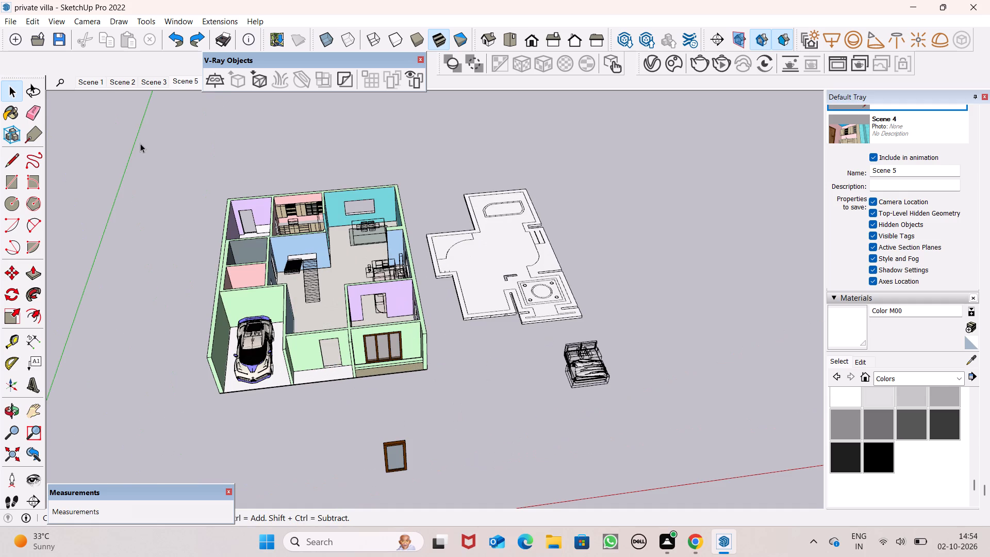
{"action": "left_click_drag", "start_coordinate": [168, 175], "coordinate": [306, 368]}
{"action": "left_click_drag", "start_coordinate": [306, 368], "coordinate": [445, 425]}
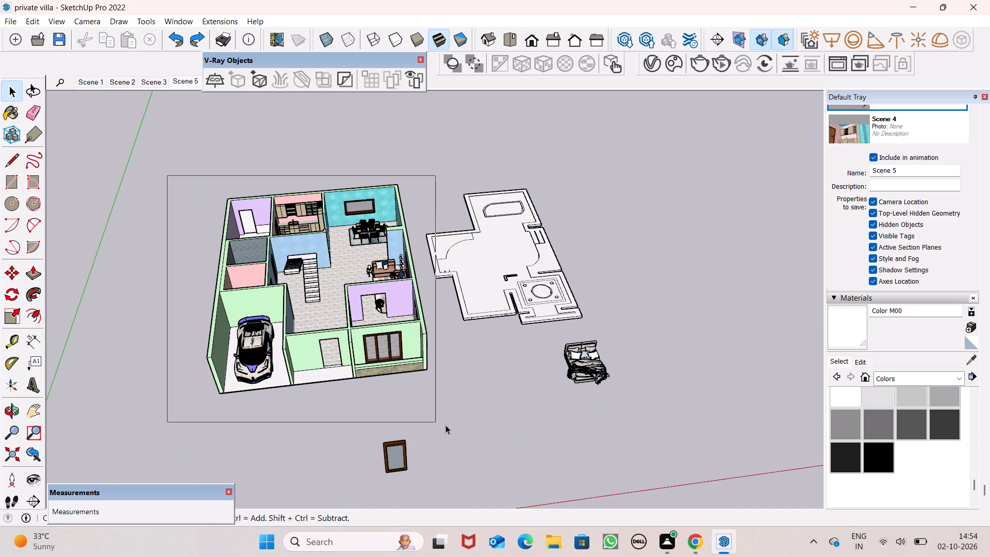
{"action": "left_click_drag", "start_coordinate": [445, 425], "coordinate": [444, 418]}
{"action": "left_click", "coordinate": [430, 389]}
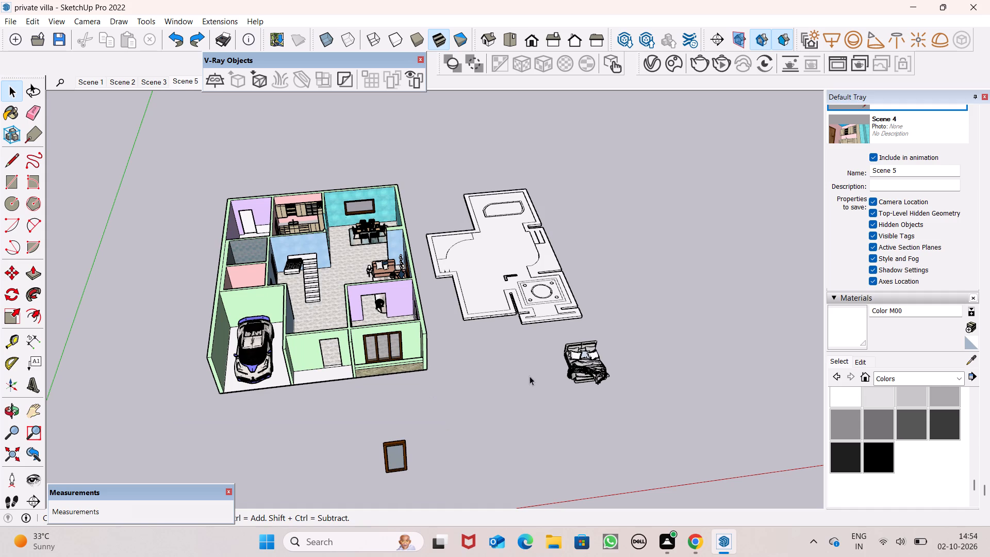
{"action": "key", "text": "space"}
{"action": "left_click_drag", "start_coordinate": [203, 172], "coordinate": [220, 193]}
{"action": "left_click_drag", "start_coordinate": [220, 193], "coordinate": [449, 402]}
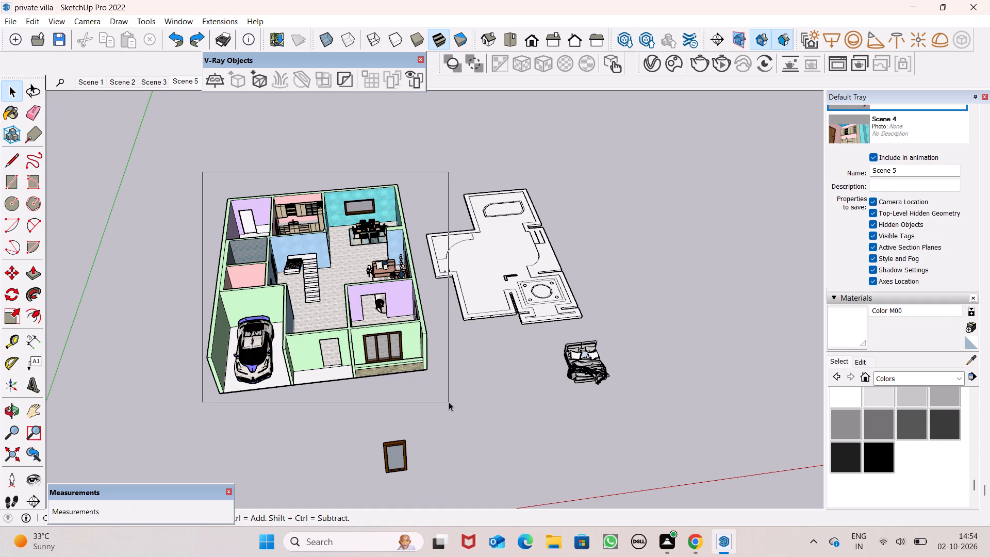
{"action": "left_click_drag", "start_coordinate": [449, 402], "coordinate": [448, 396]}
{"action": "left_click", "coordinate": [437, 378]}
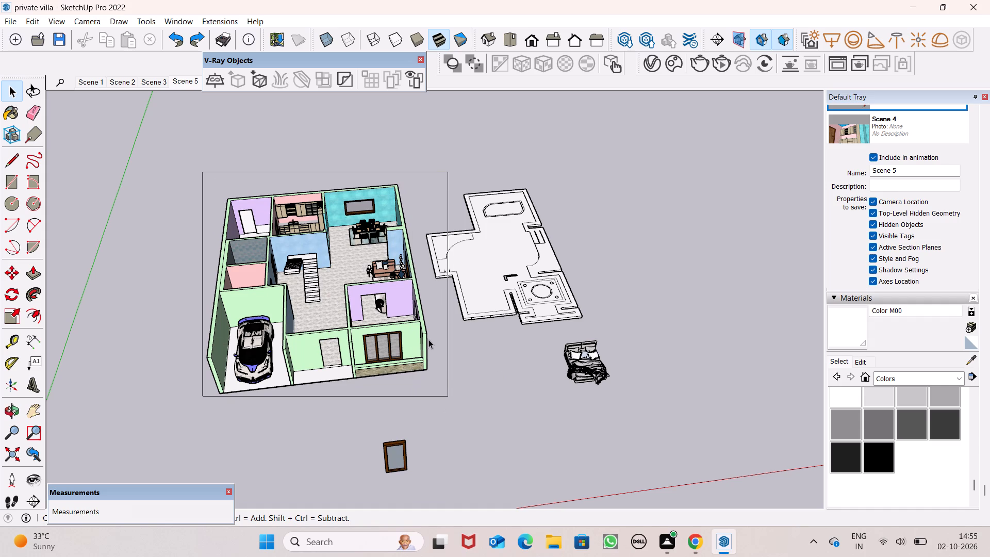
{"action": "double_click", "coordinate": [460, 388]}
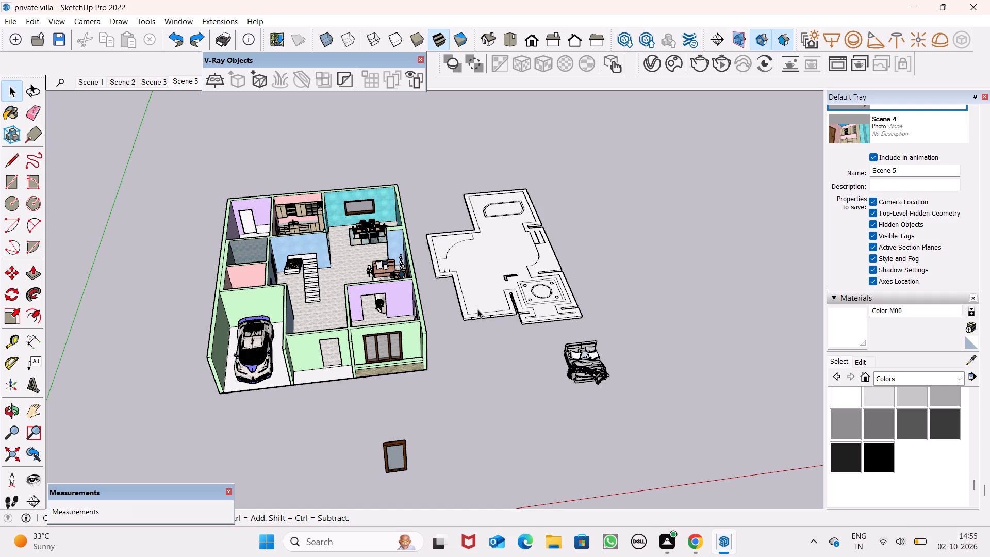
Examine the main villa and the separate layout from ground level, from an angle and in top view.
{"action": "scroll", "coordinate": [496, 312], "scroll_direction": "down", "scroll_amount": 2}
{"action": "middle_click_drag", "start_coordinate": [392, 390], "coordinate": [360, 215]}
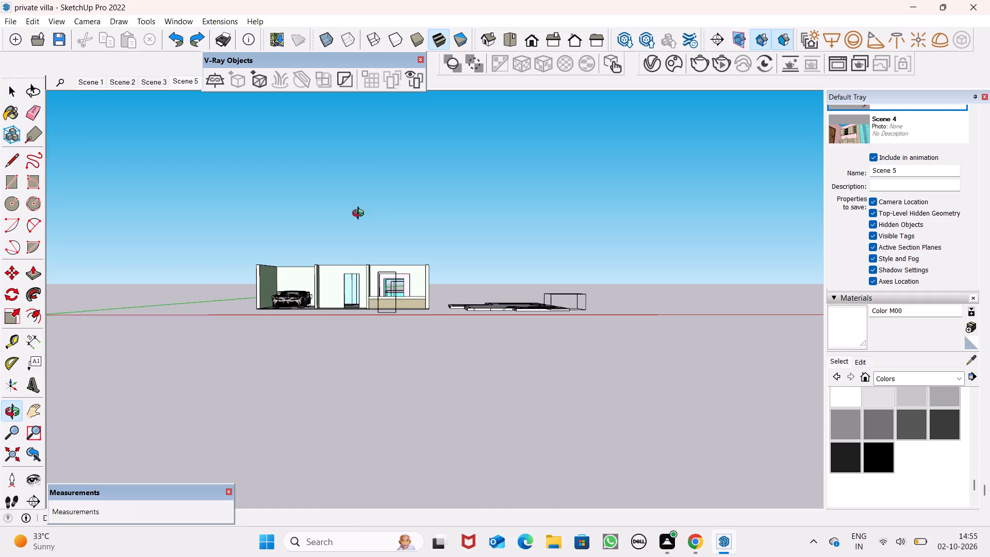
{"action": "middle_click_drag", "start_coordinate": [360, 215], "coordinate": [362, 290]}
{"action": "scroll", "coordinate": [406, 325], "scroll_direction": "up", "scroll_amount": 9}
{"action": "scroll", "coordinate": [424, 314], "scroll_direction": "down", "scroll_amount": 6}
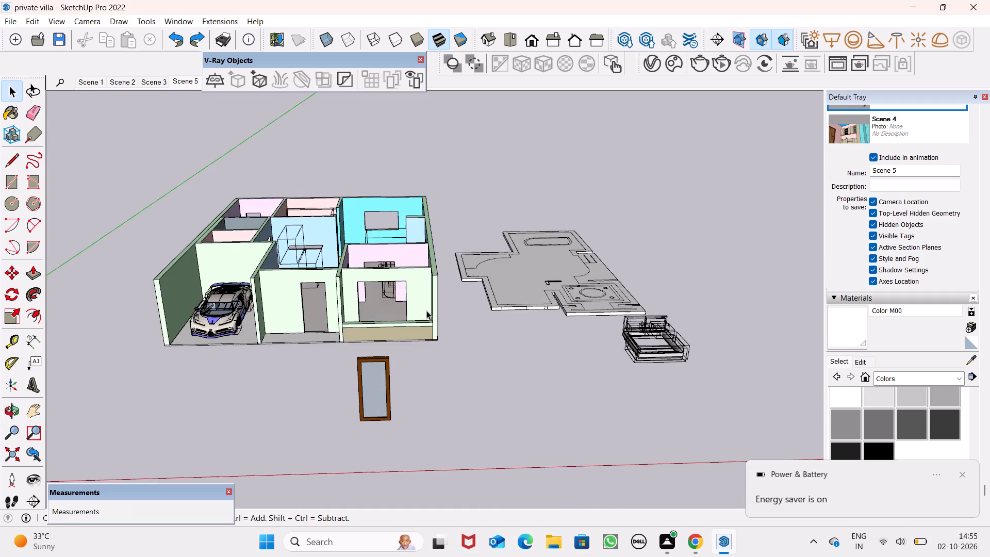
{"action": "scroll", "coordinate": [427, 310], "scroll_direction": "down", "scroll_amount": 4}
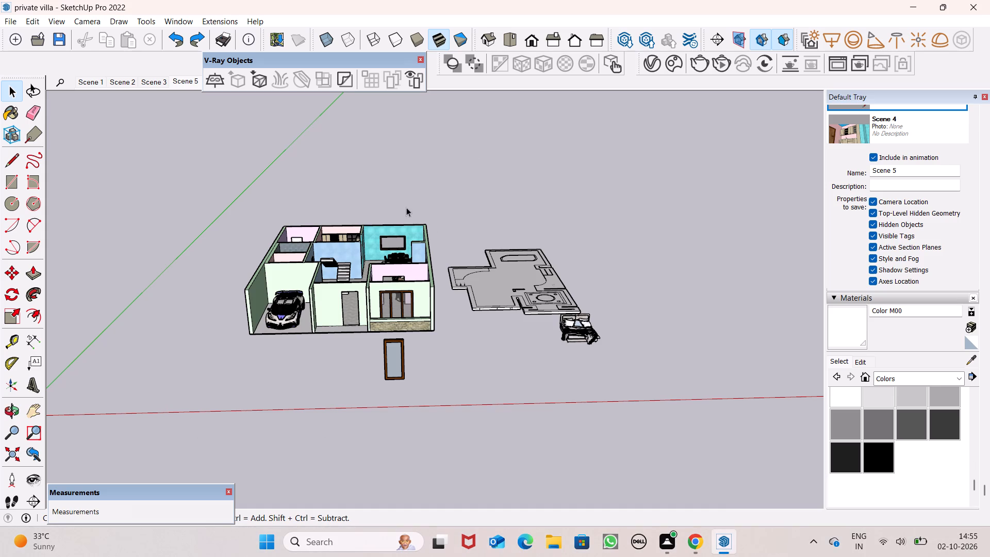
{"action": "scroll", "coordinate": [406, 207], "scroll_direction": "down", "scroll_amount": 7}
{"action": "middle_click_drag", "start_coordinate": [419, 203], "coordinate": [425, 503]}
{"action": "scroll", "coordinate": [463, 366], "scroll_direction": "up", "scroll_amount": 5}
{"action": "scroll", "coordinate": [386, 293], "scroll_direction": "down", "scroll_amount": 6}
{"action": "middle_click_drag", "start_coordinate": [384, 326], "coordinate": [310, 348]}
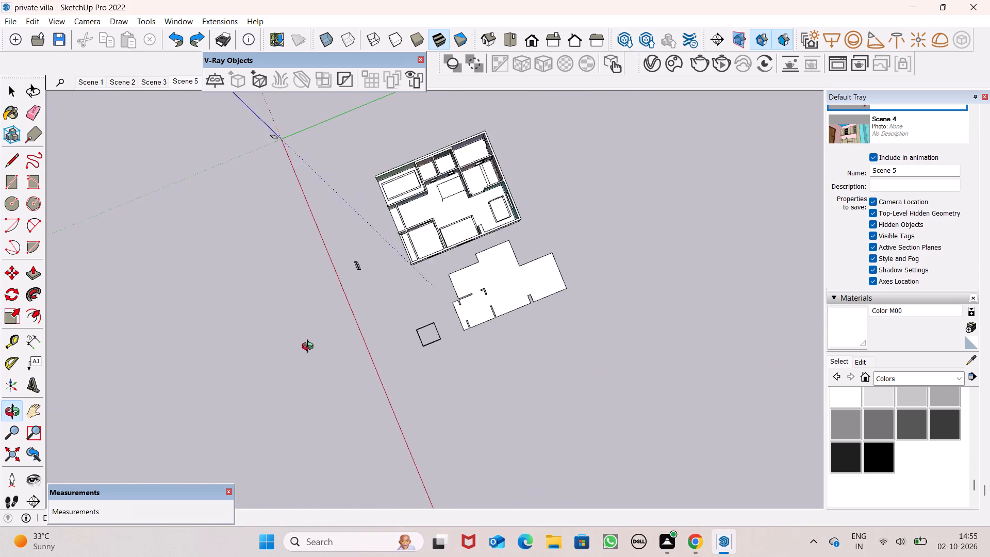
{"action": "middle_click_drag", "start_coordinate": [310, 348], "coordinate": [76, 234]}
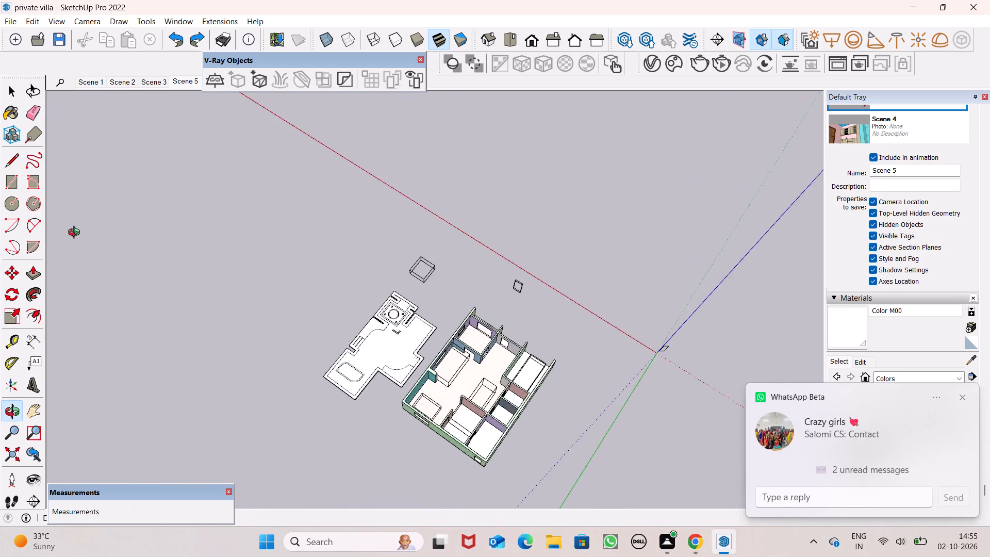
{"action": "middle_click_drag", "start_coordinate": [76, 234], "coordinate": [480, 301]}
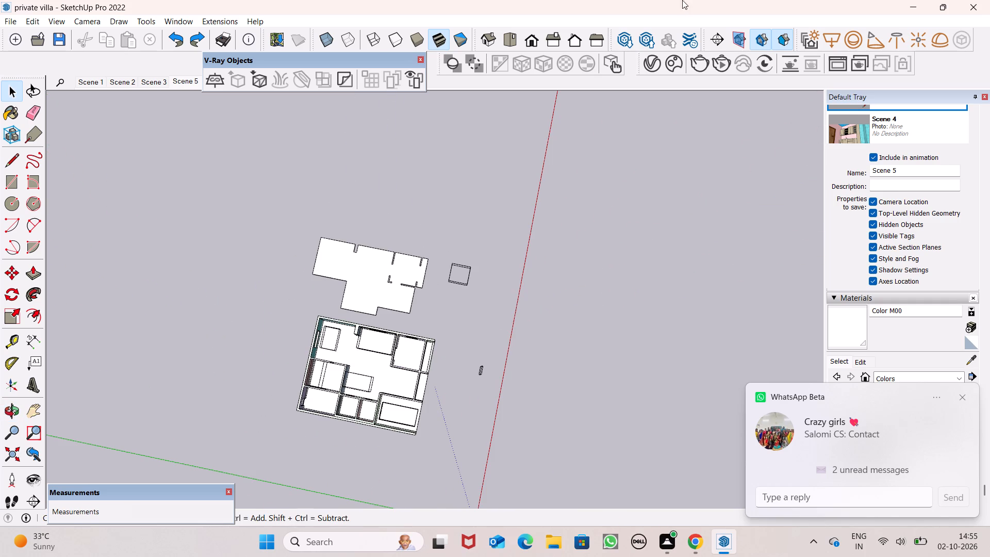
{"action": "left_click", "coordinate": [514, 43]}
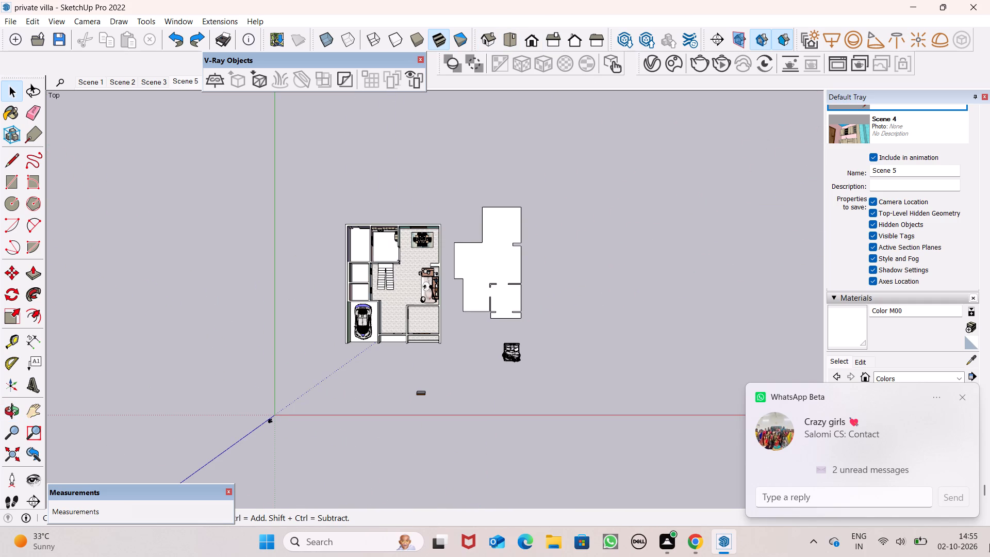
{"action": "left_click", "coordinate": [959, 395]}
Group the entire main villa, including its walls, floors, staircase, car and furniture, leaving out the separate layout, loose bed and window.
{"action": "scroll", "coordinate": [451, 374], "scroll_direction": "up", "scroll_amount": 8}
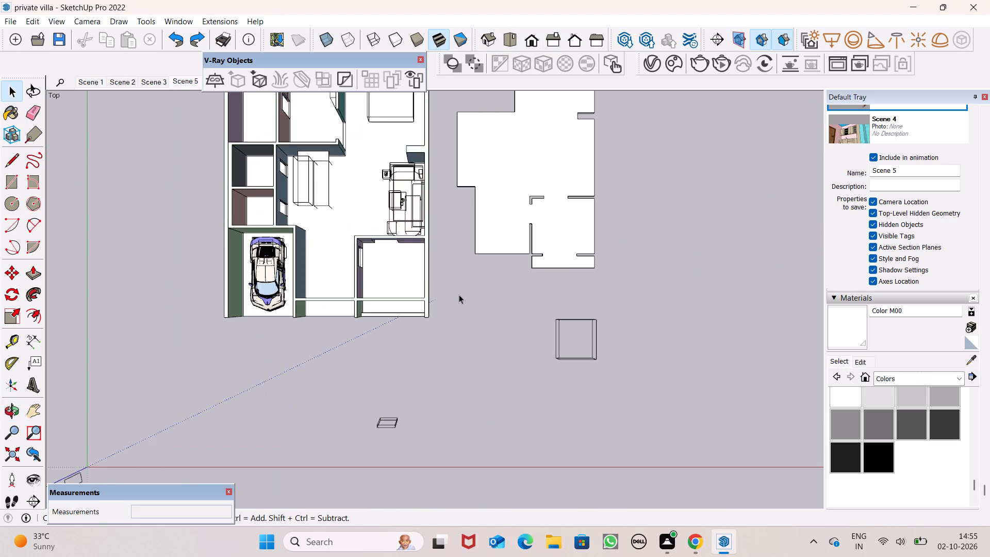
{"action": "scroll", "coordinate": [459, 301], "scroll_direction": "down", "scroll_amount": 6}
{"action": "middle_click_drag", "start_coordinate": [450, 314], "coordinate": [459, 161]}
{"action": "scroll", "coordinate": [406, 282], "scroll_direction": "up", "scroll_amount": 6}
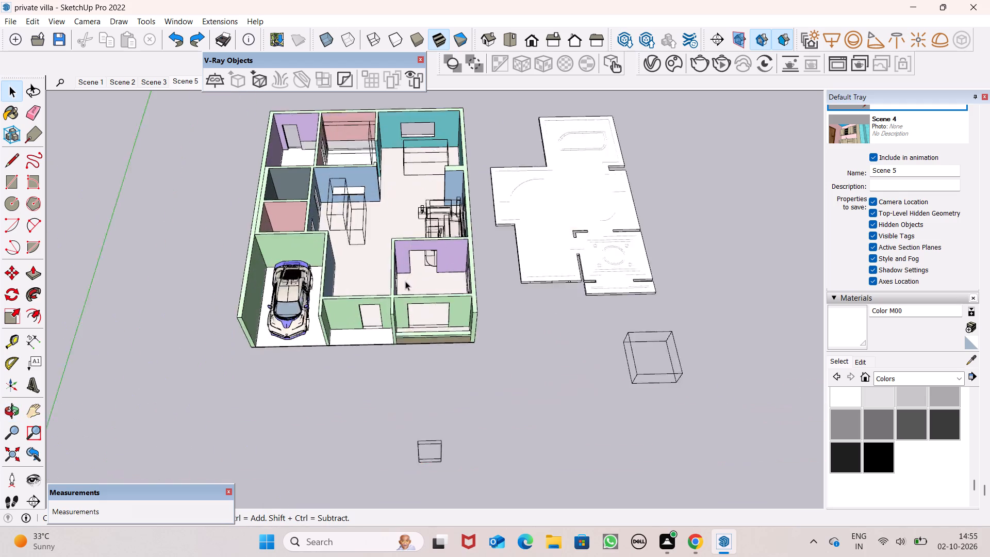
{"action": "scroll", "coordinate": [405, 281], "scroll_direction": "up", "scroll_amount": 2}
{"action": "scroll", "coordinate": [410, 268], "scroll_direction": "down", "scroll_amount": 4}
{"action": "scroll", "coordinate": [503, 198], "scroll_direction": "up", "scroll_amount": 2}
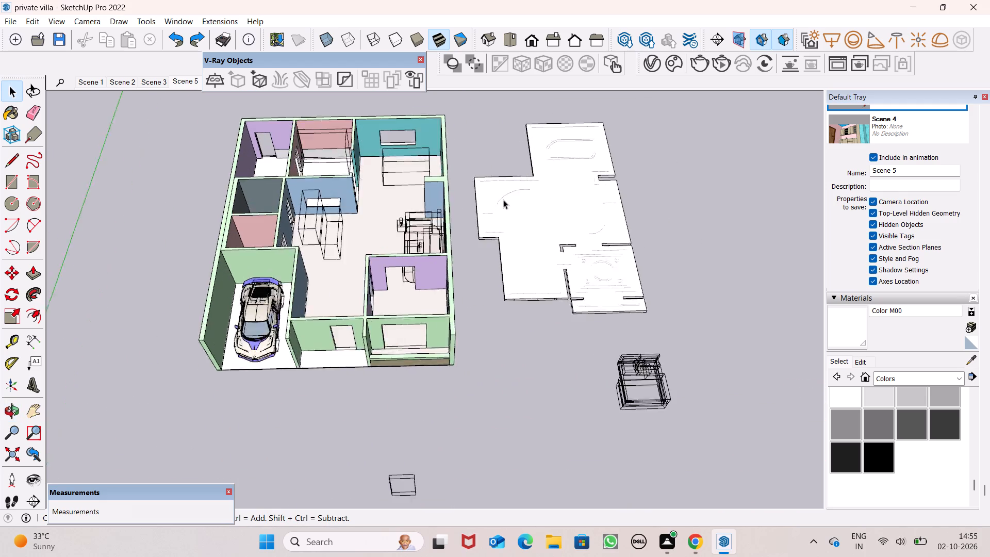
{"action": "scroll", "coordinate": [503, 200], "scroll_direction": "up", "scroll_amount": 2}
{"action": "scroll", "coordinate": [503, 200], "scroll_direction": "down", "scroll_amount": 3}
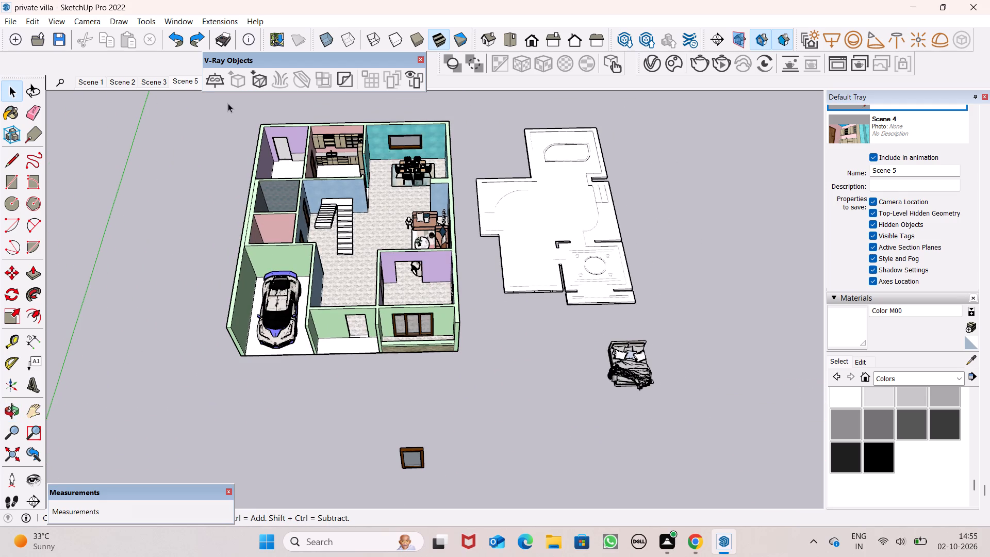
{"action": "left_click_drag", "start_coordinate": [228, 103], "coordinate": [465, 412]}
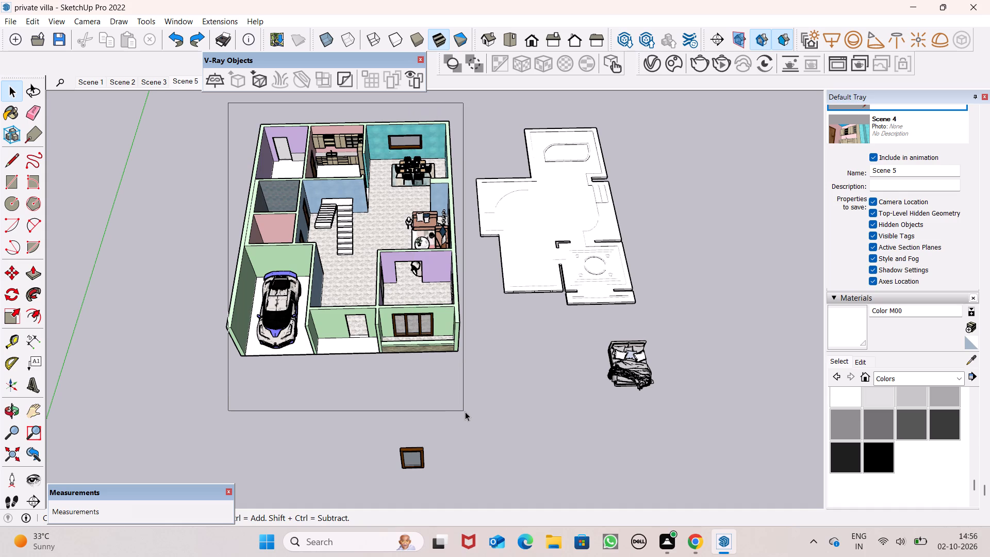
{"action": "left_click_drag", "start_coordinate": [465, 412], "coordinate": [467, 412]}
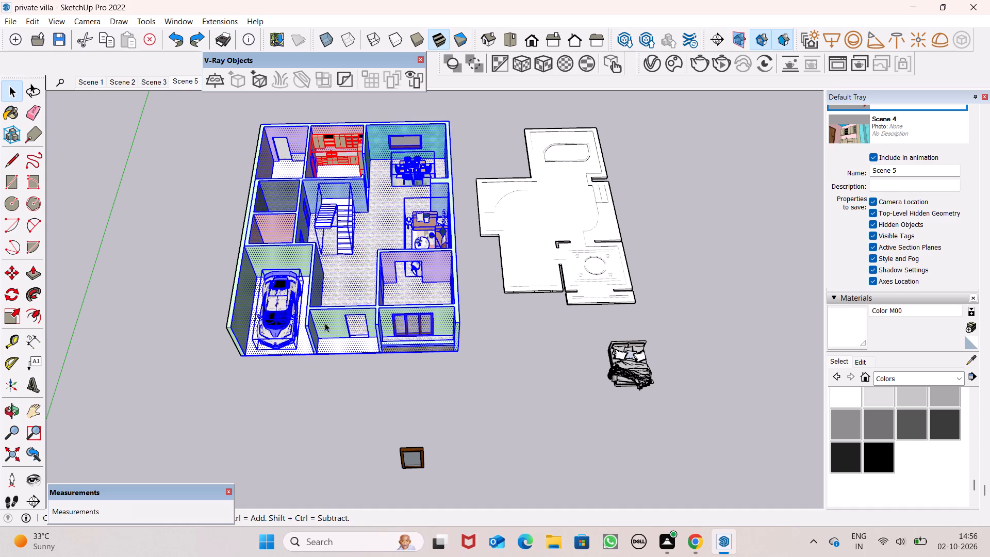
{"action": "left_click", "coordinate": [312, 402]}
{"action": "left_click_drag", "start_coordinate": [202, 101], "coordinate": [476, 443]}
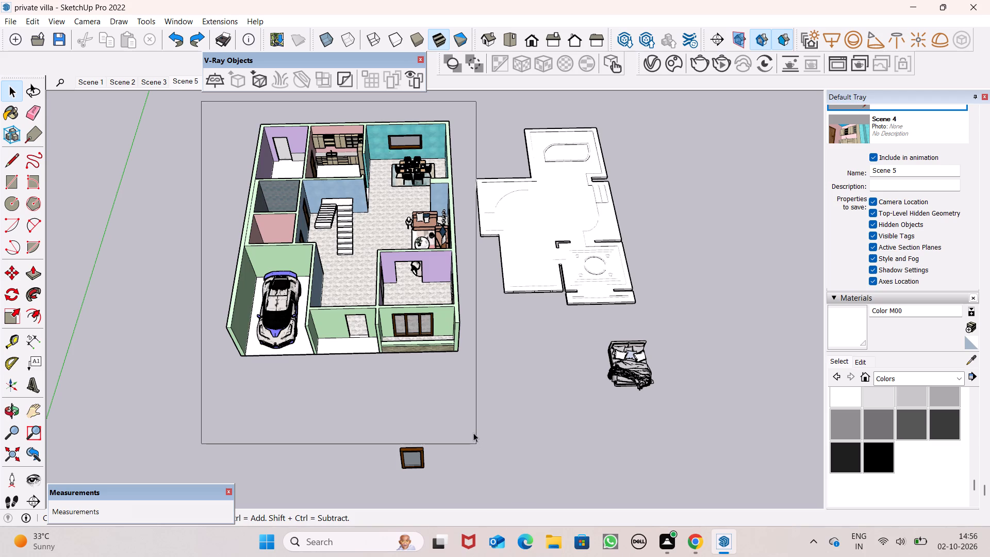
{"action": "right_click", "coordinate": [441, 327], "text": "ctrl"}
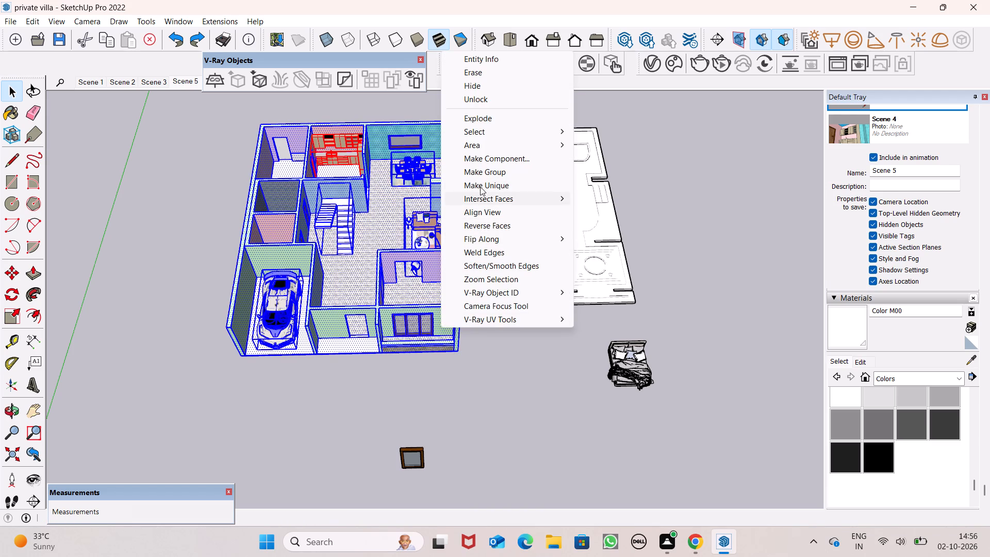
{"action": "left_click", "coordinate": [491, 171], "text": "ctrl"}
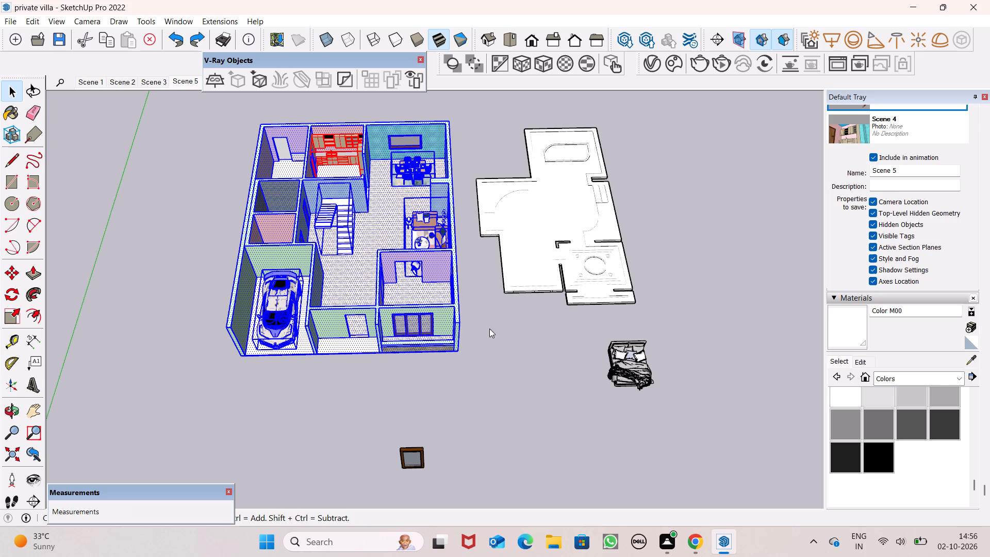
{"action": "left_click", "coordinate": [521, 389]}
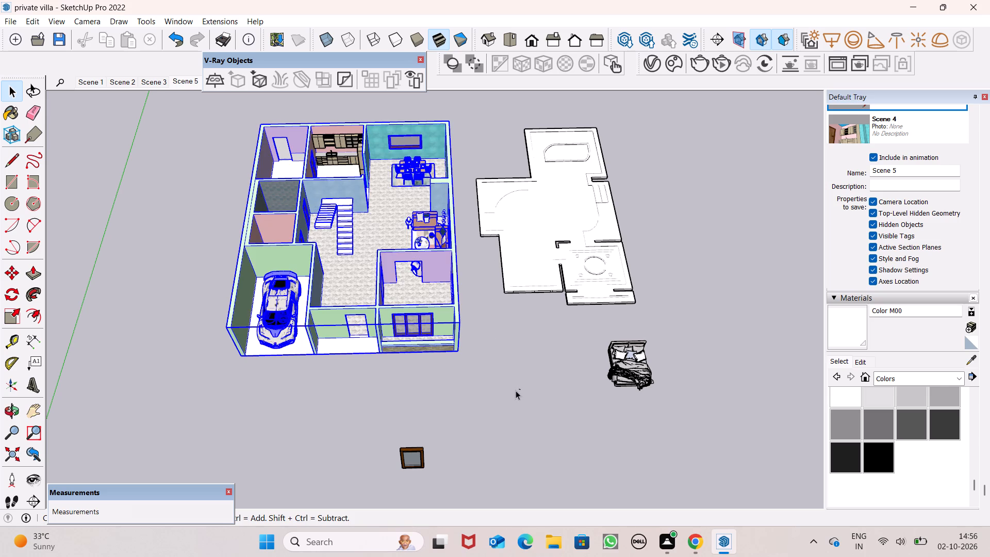
Examine the grouped main villa's rooms, staircase, dining set and living area up close from above.
{"action": "middle_click_drag", "start_coordinate": [516, 390], "coordinate": [401, 353]}
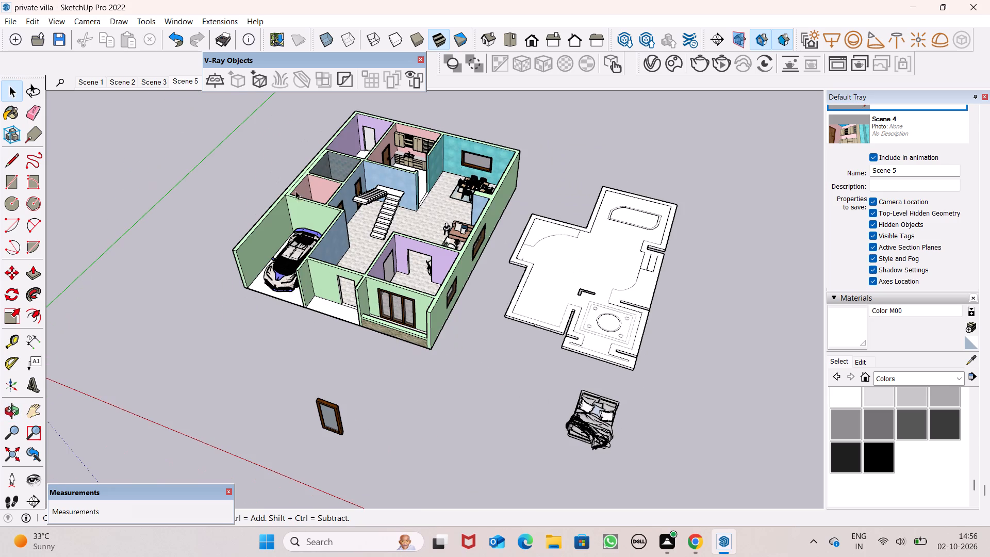
{"action": "scroll", "coordinate": [348, 123], "scroll_direction": "up", "scroll_amount": 8}
{"action": "scroll", "coordinate": [445, 244], "scroll_direction": "up", "scroll_amount": 8}
{"action": "scroll", "coordinate": [401, 194], "scroll_direction": "up", "scroll_amount": 2}
{"action": "middle_click_drag", "start_coordinate": [401, 193], "coordinate": [417, 326]}
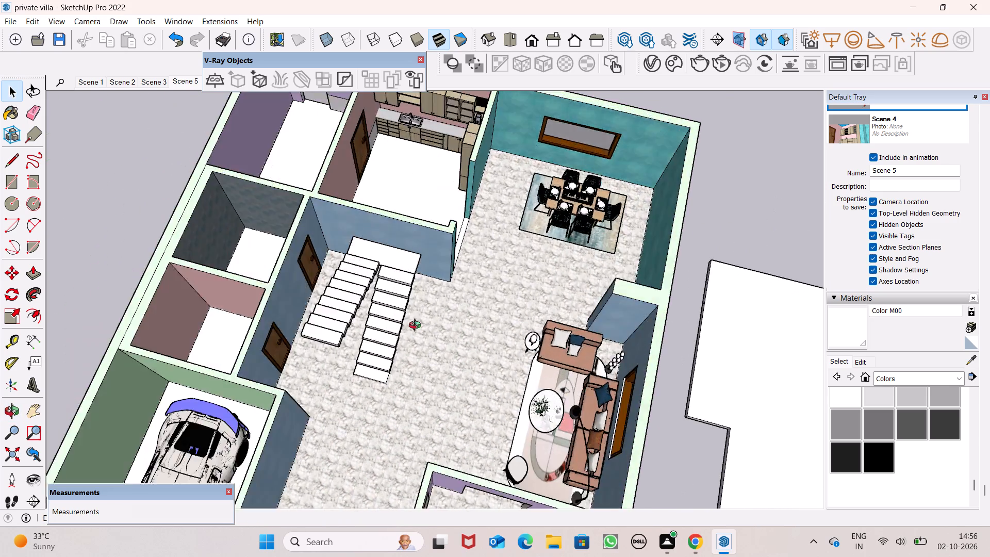
{"action": "middle_click_drag", "start_coordinate": [417, 326], "coordinate": [507, 261]}
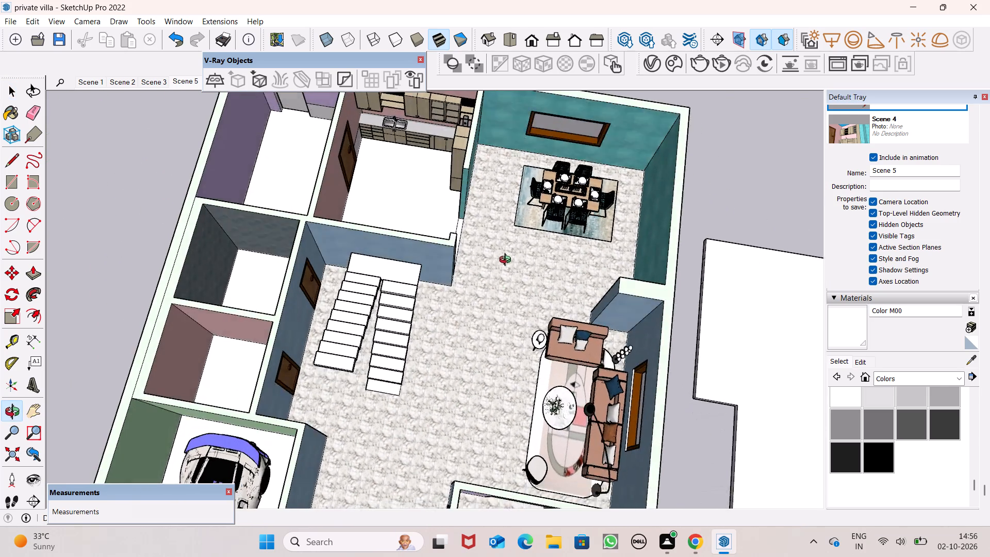
{"action": "middle_click_drag", "start_coordinate": [507, 261], "coordinate": [509, 226]}
{"action": "scroll", "coordinate": [512, 219], "scroll_direction": "down", "scroll_amount": 6}
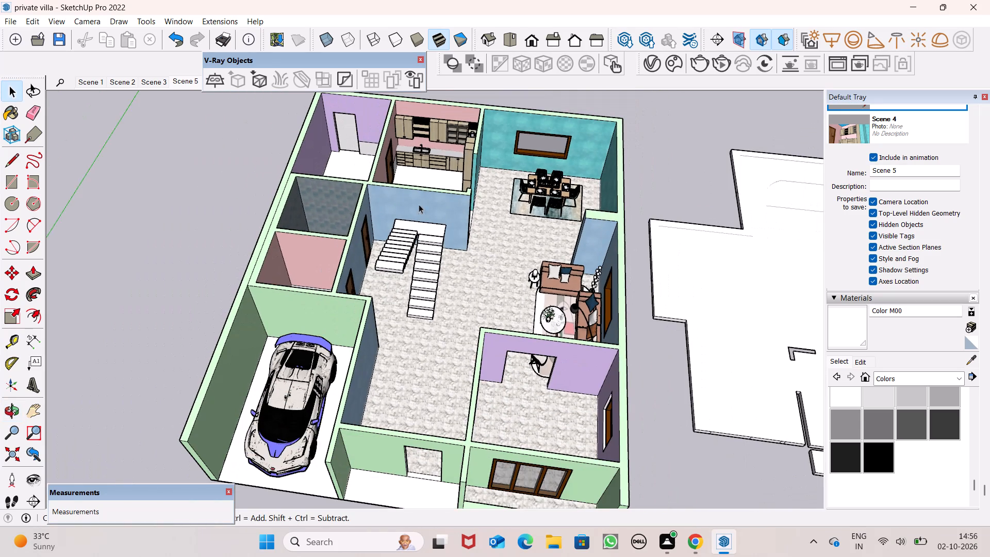
Open the main villa group for editing.
{"action": "left_click", "coordinate": [404, 188]}
{"action": "right_click", "coordinate": [404, 188]}
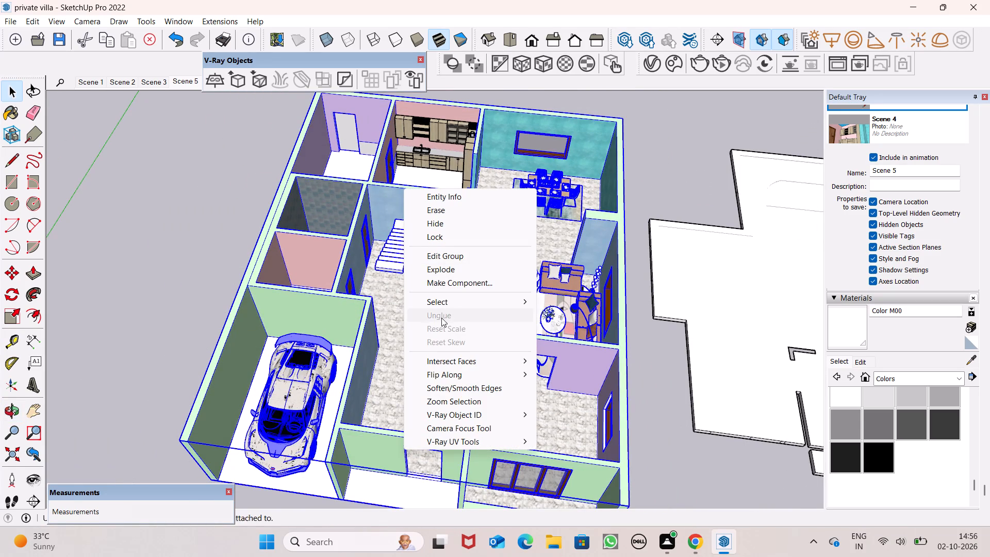
{"action": "left_click", "coordinate": [457, 257]}
{"action": "left_click", "coordinate": [202, 232]}
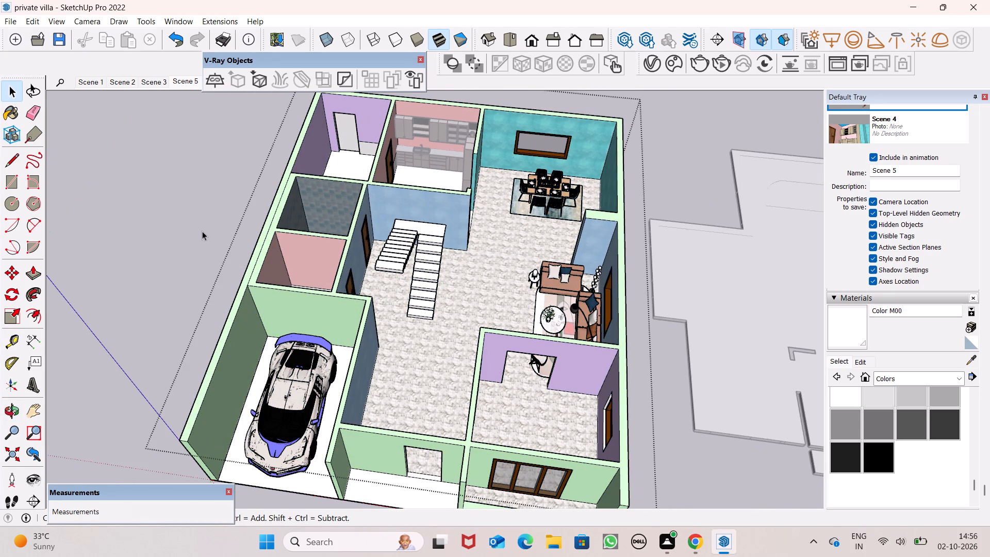
Examine the main villa from several angles, ending close to the lilac room, kitchen and staircase.
{"action": "scroll", "coordinate": [341, 287], "scroll_direction": "down", "scroll_amount": 6}
{"action": "scroll", "coordinate": [424, 287], "scroll_direction": "down", "scroll_amount": 14}
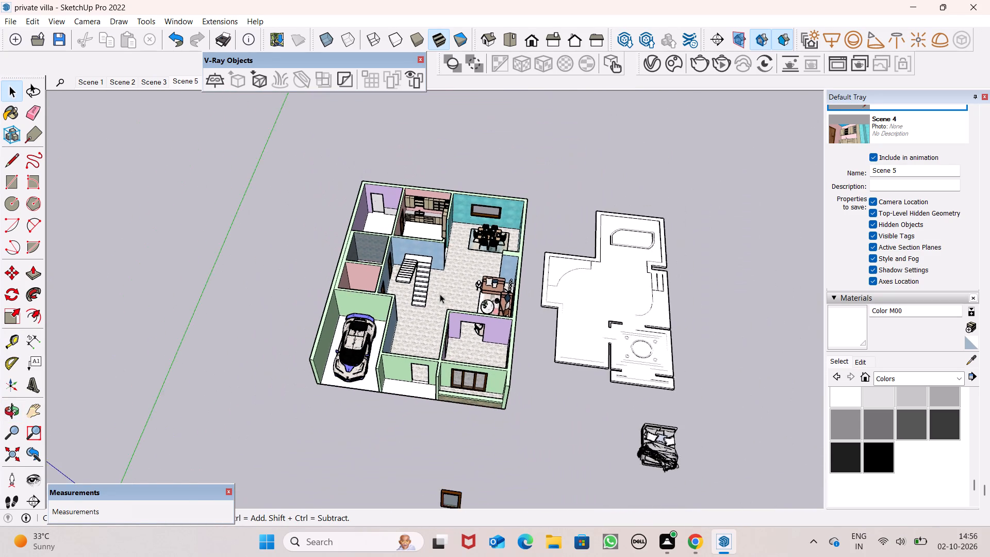
{"action": "scroll", "coordinate": [440, 294], "scroll_direction": "down", "scroll_amount": 5}
{"action": "middle_click_drag", "start_coordinate": [435, 412], "coordinate": [856, 436]}
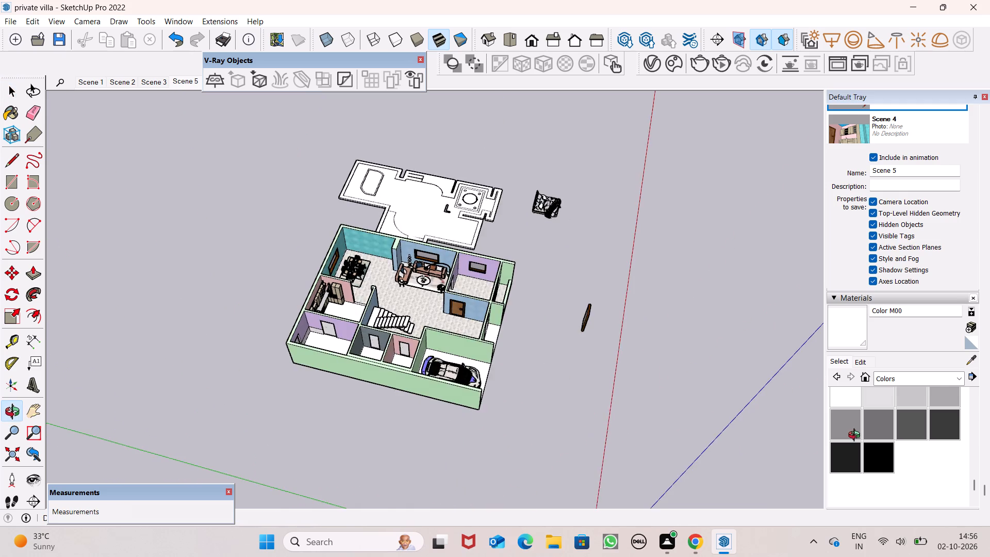
{"action": "middle_click_drag", "start_coordinate": [856, 436], "coordinate": [859, 436]}
{"action": "scroll", "coordinate": [359, 420], "scroll_direction": "up", "scroll_amount": 7}
{"action": "scroll", "coordinate": [336, 360], "scroll_direction": "up", "scroll_amount": 1}
{"action": "middle_click_drag", "start_coordinate": [336, 360], "coordinate": [527, 386]}
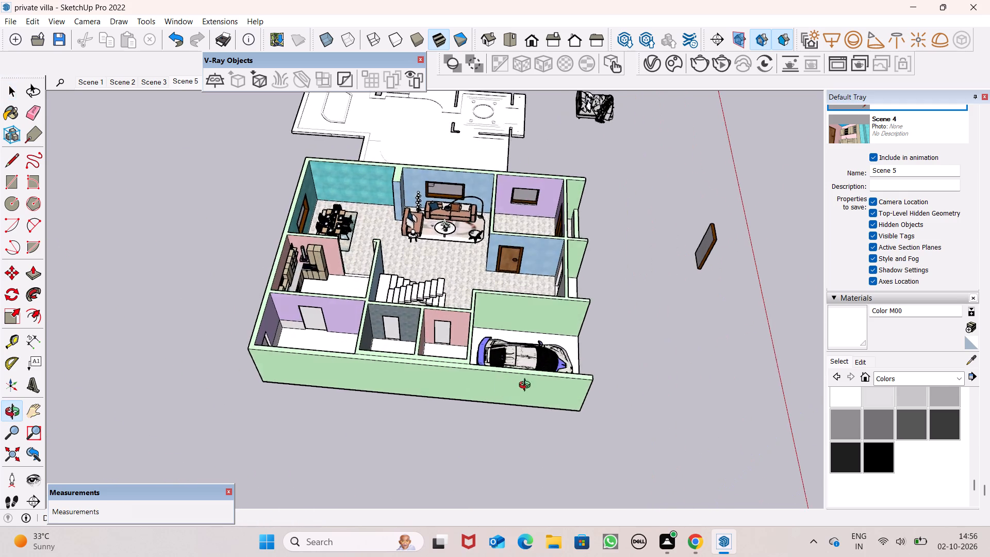
{"action": "middle_click_drag", "start_coordinate": [527, 386], "coordinate": [167, 427]}
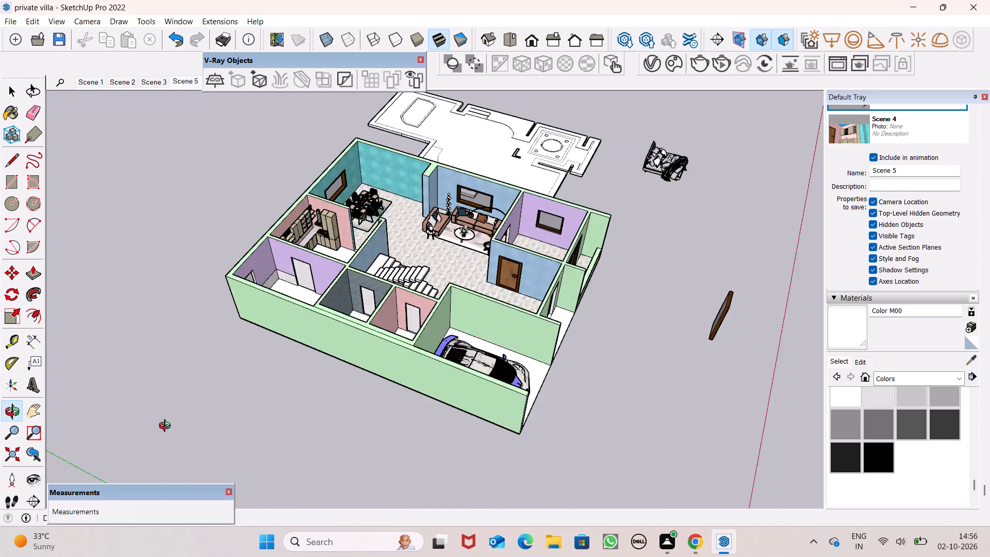
{"action": "middle_click_drag", "start_coordinate": [167, 427], "coordinate": [145, 398]}
{"action": "scroll", "coordinate": [305, 265], "scroll_direction": "up", "scroll_amount": 8}
{"action": "middle_click_drag", "start_coordinate": [340, 270], "coordinate": [216, 329]}
{"action": "scroll", "coordinate": [350, 191], "scroll_direction": "up", "scroll_amount": 8}
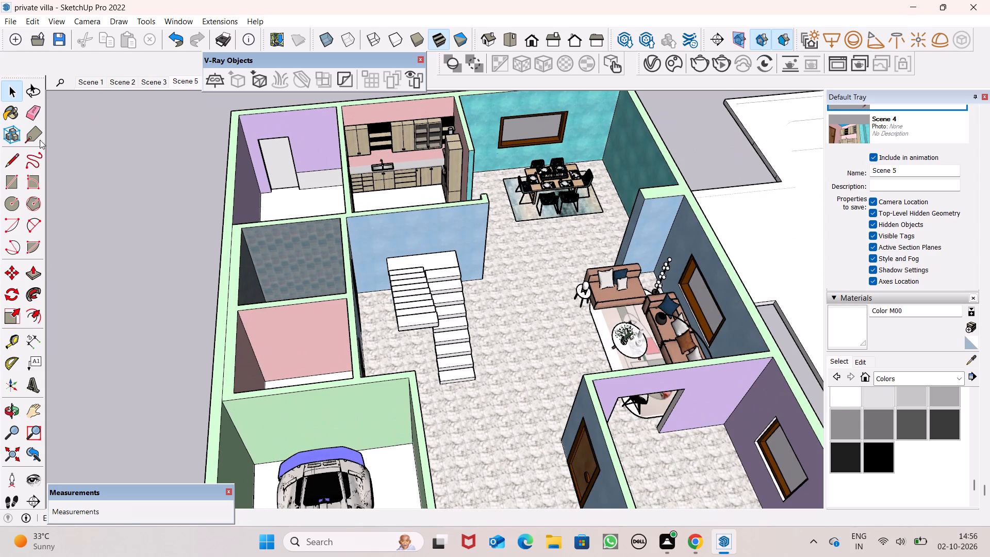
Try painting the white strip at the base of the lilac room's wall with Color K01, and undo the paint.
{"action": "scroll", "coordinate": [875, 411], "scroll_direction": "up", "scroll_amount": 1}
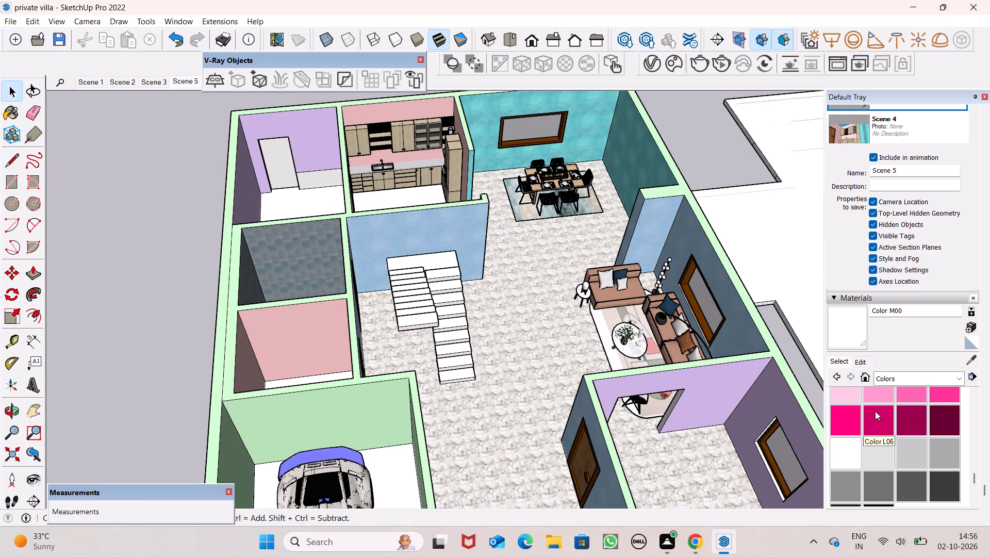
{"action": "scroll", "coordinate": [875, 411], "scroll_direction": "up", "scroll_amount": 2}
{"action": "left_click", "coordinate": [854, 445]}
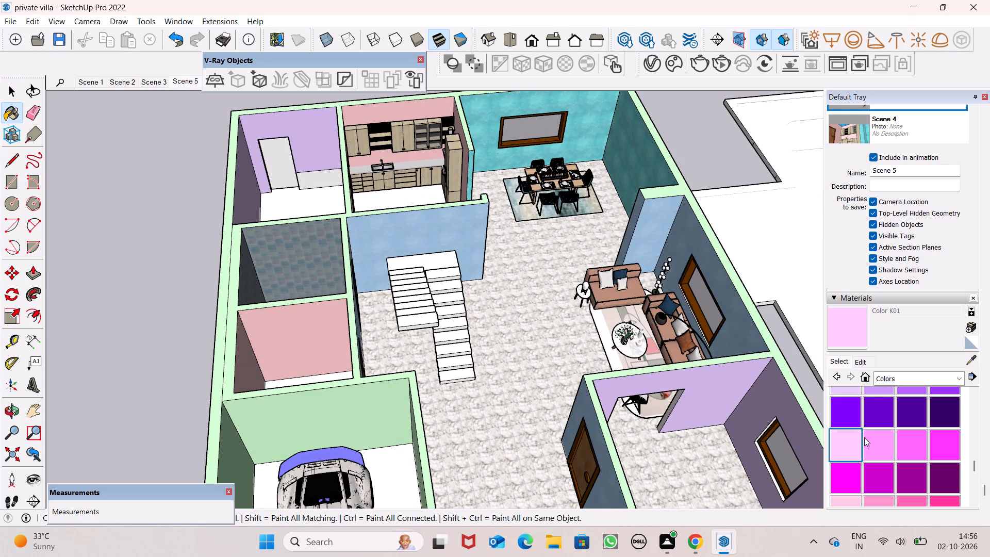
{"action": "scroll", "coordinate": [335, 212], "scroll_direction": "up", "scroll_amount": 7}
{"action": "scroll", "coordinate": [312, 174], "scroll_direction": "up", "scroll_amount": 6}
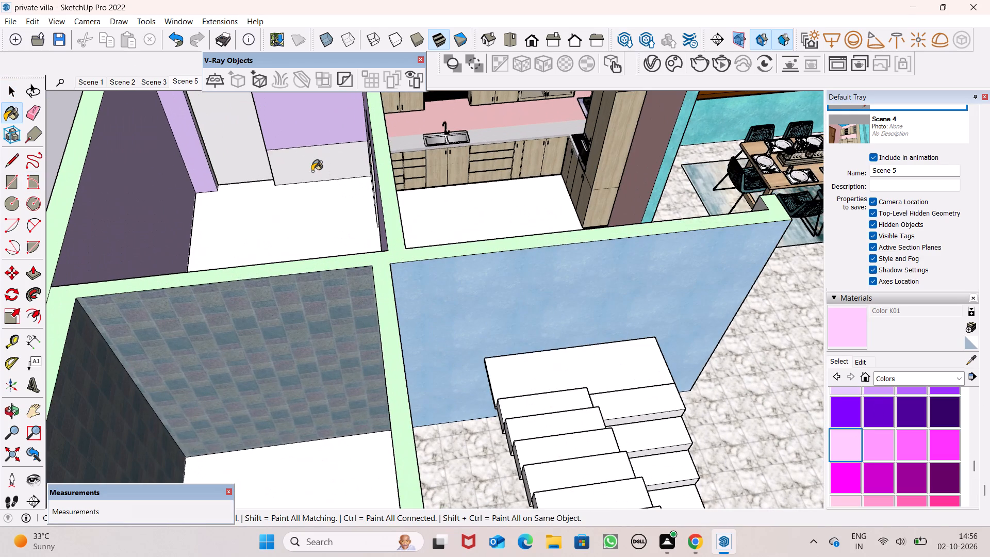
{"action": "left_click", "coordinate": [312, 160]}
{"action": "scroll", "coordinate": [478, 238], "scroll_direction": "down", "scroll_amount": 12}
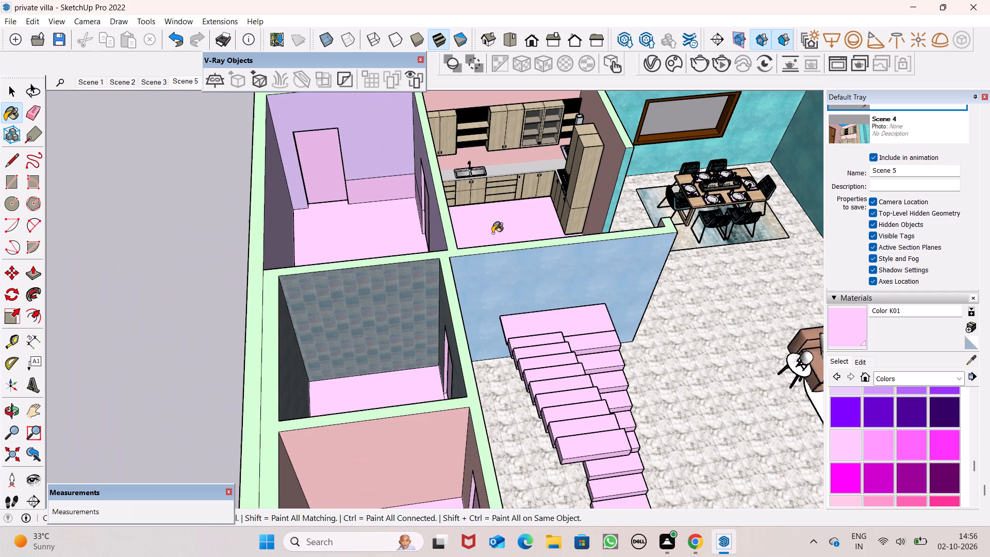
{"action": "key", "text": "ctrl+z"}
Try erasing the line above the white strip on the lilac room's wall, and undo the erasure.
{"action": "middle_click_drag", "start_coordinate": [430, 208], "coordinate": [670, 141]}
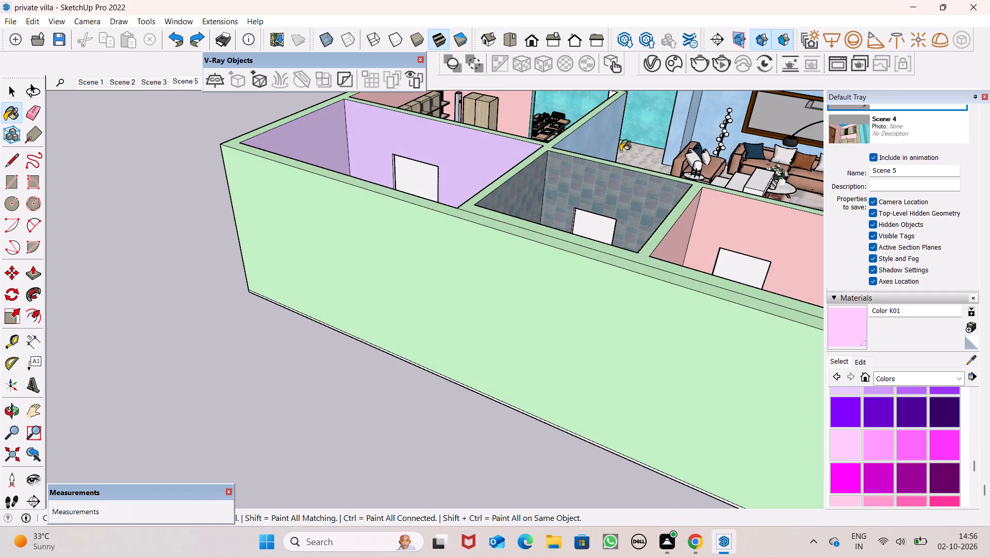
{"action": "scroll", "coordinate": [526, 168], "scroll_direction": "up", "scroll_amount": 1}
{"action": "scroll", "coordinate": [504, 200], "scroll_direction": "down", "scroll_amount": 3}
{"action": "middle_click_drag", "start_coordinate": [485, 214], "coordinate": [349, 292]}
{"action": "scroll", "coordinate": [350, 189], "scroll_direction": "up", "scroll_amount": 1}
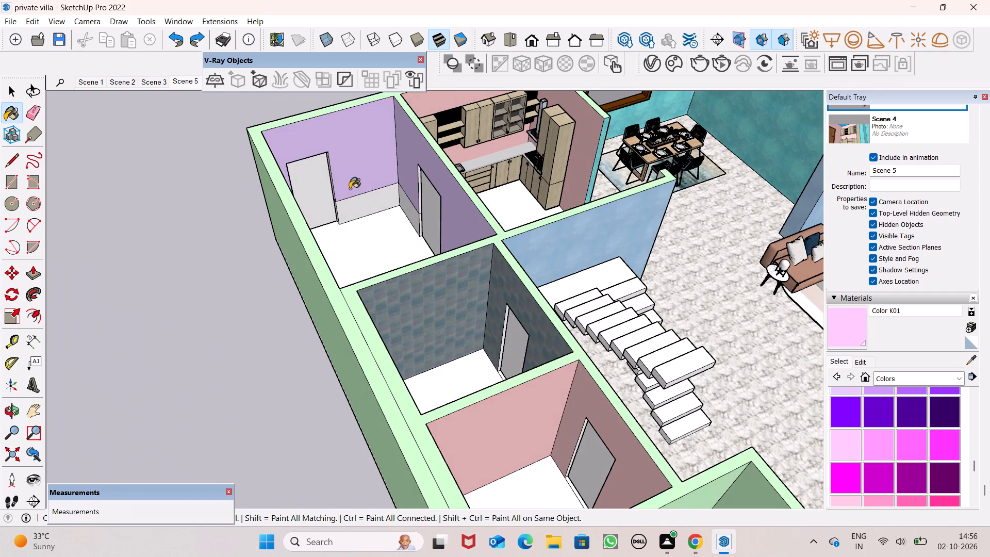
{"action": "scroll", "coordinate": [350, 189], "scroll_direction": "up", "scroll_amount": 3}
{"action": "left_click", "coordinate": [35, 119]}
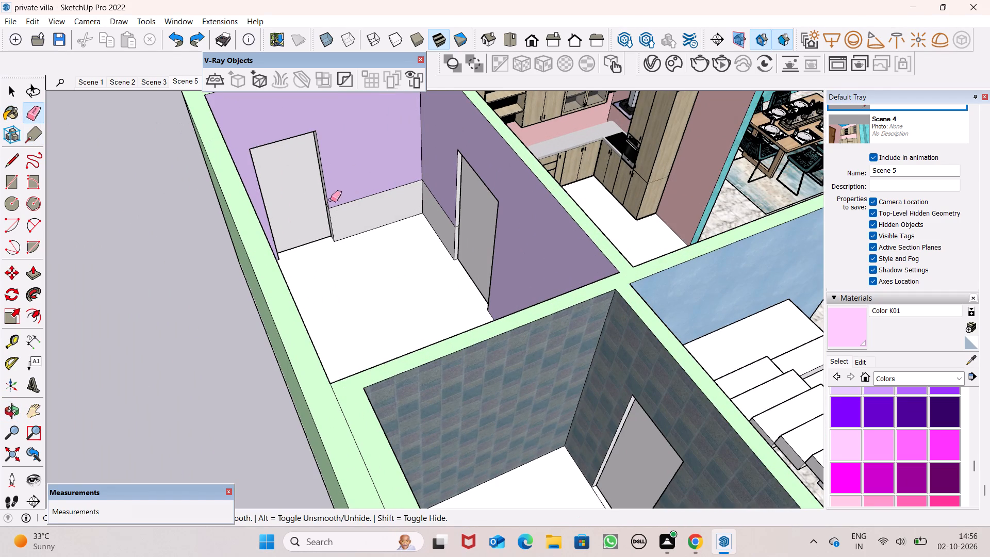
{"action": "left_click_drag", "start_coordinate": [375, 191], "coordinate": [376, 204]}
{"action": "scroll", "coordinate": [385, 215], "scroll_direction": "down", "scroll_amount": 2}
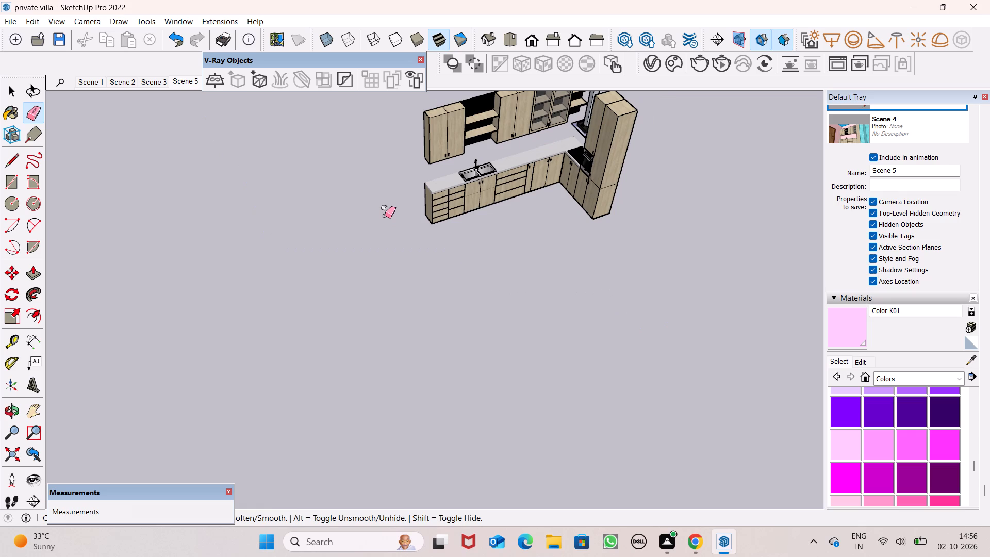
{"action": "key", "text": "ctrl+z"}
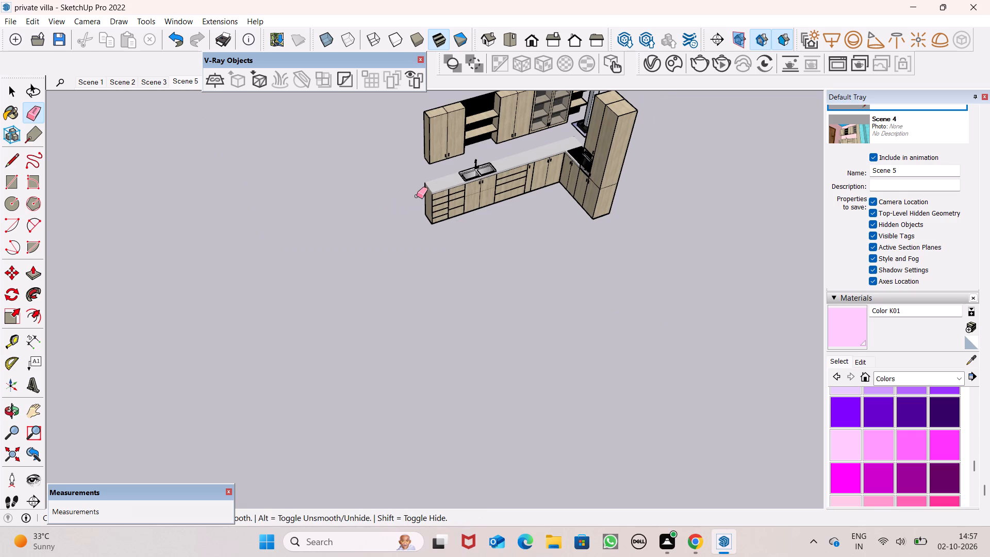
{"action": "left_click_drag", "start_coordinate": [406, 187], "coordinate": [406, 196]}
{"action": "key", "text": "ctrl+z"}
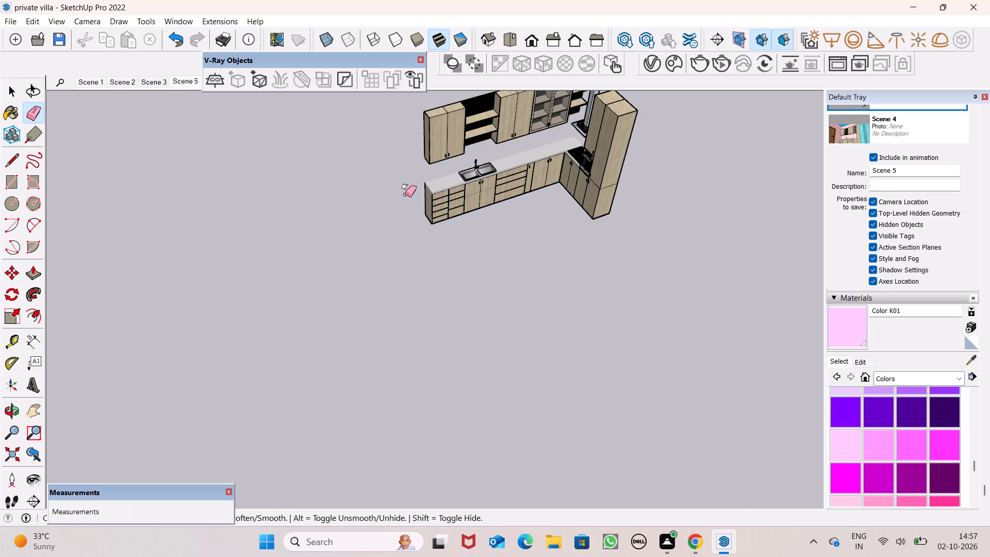
Explode the nested group that holds the villa's walls, floors, staircase and furniture.
{"action": "key", "text": "space"}
{"action": "scroll", "coordinate": [493, 247], "scroll_direction": "down", "scroll_amount": 7}
{"action": "left_click", "coordinate": [514, 233]}
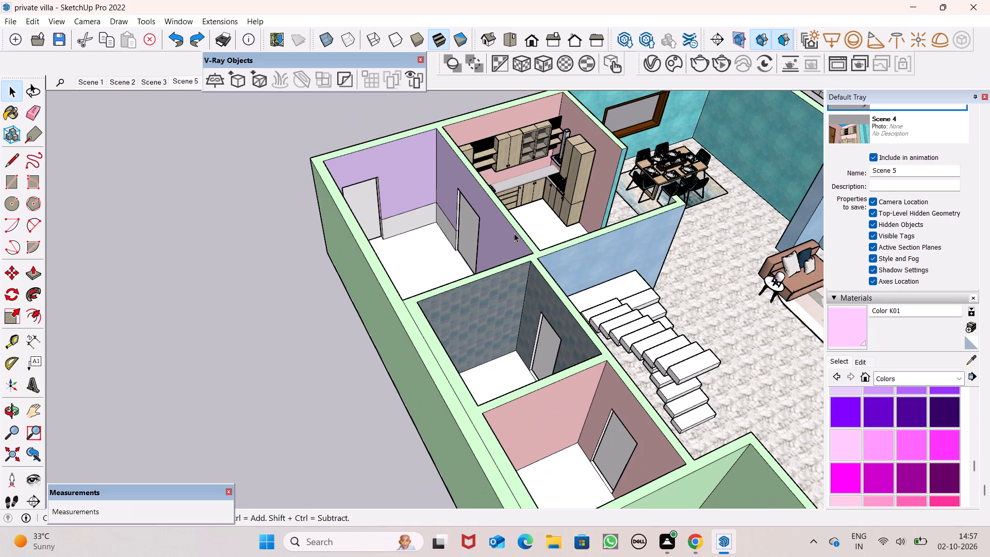
{"action": "right_click", "coordinate": [514, 233]}
{"action": "left_click", "coordinate": [562, 316]}
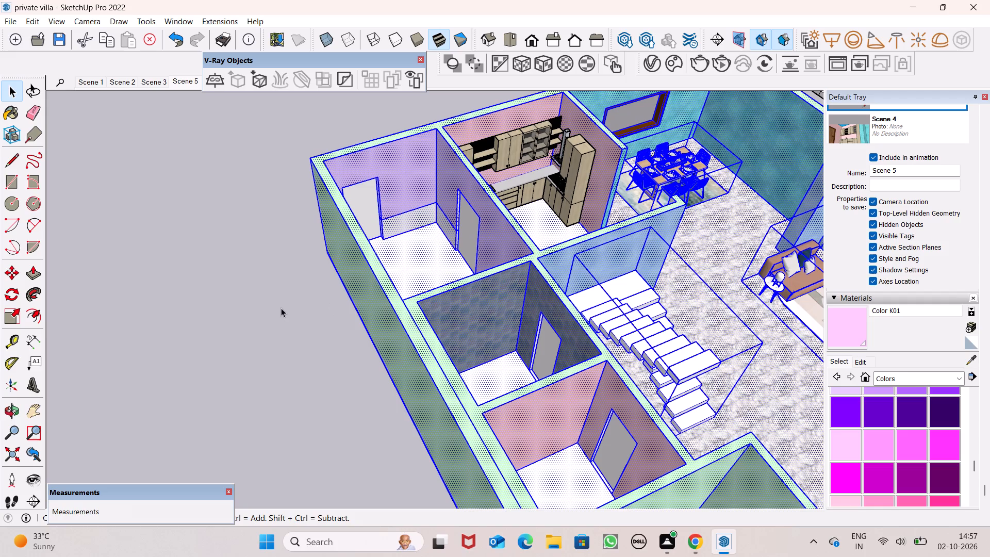
{"action": "left_click", "coordinate": [281, 308]}
Erase the two horizontal lines above the white strip at the base of the lilac room's walls.
{"action": "left_click", "coordinate": [34, 108]}
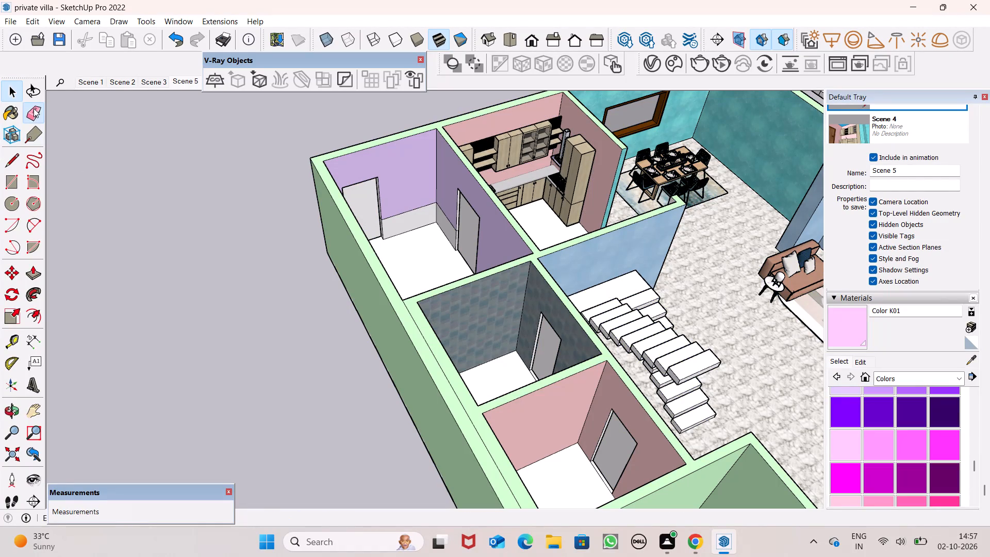
{"action": "scroll", "coordinate": [368, 198], "scroll_direction": "up", "scroll_amount": 8}
{"action": "left_click_drag", "start_coordinate": [419, 200], "coordinate": [418, 209]}
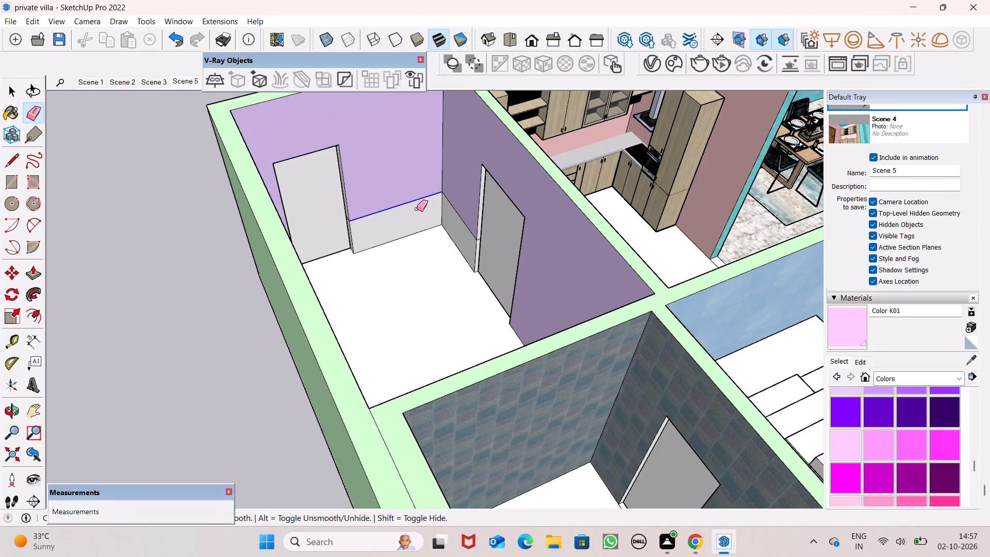
{"action": "left_click_drag", "start_coordinate": [455, 201], "coordinate": [454, 217]}
Examine the lilac room's walls, door openings and floor and the neighbouring small rooms from above.
{"action": "scroll", "coordinate": [456, 195], "scroll_direction": "down", "scroll_amount": 8}
{"action": "middle_click_drag", "start_coordinate": [458, 301], "coordinate": [459, 301]}
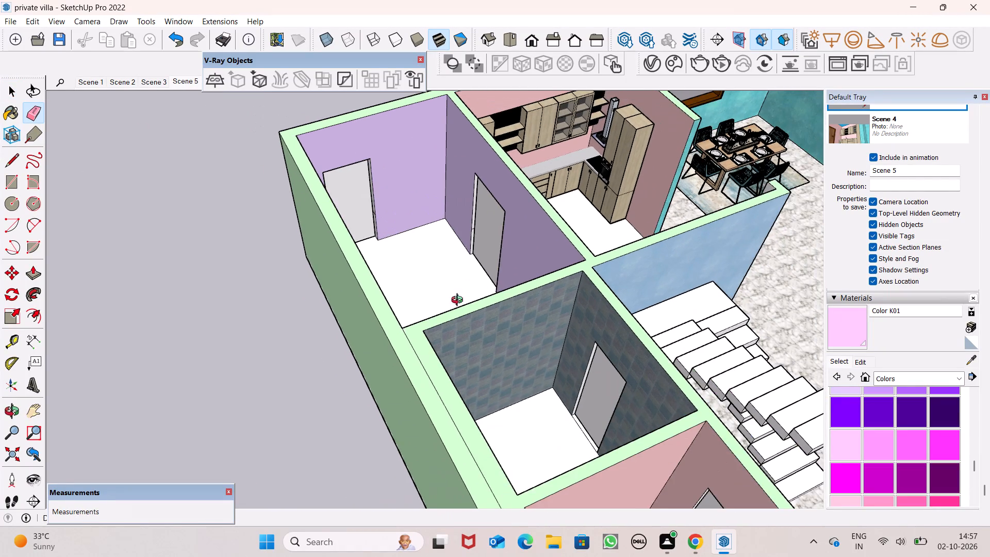
{"action": "middle_click_drag", "start_coordinate": [459, 301], "coordinate": [706, 363]}
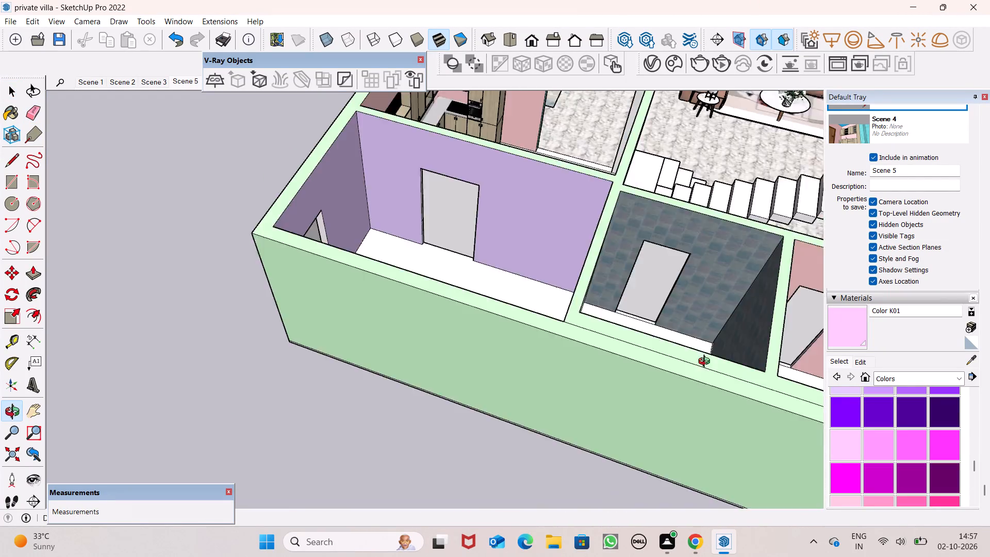
{"action": "middle_click_drag", "start_coordinate": [706, 363], "coordinate": [610, 398]}
{"action": "scroll", "coordinate": [510, 231], "scroll_direction": "down", "scroll_amount": 4}
{"action": "scroll", "coordinate": [519, 237], "scroll_direction": "up", "scroll_amount": 7}
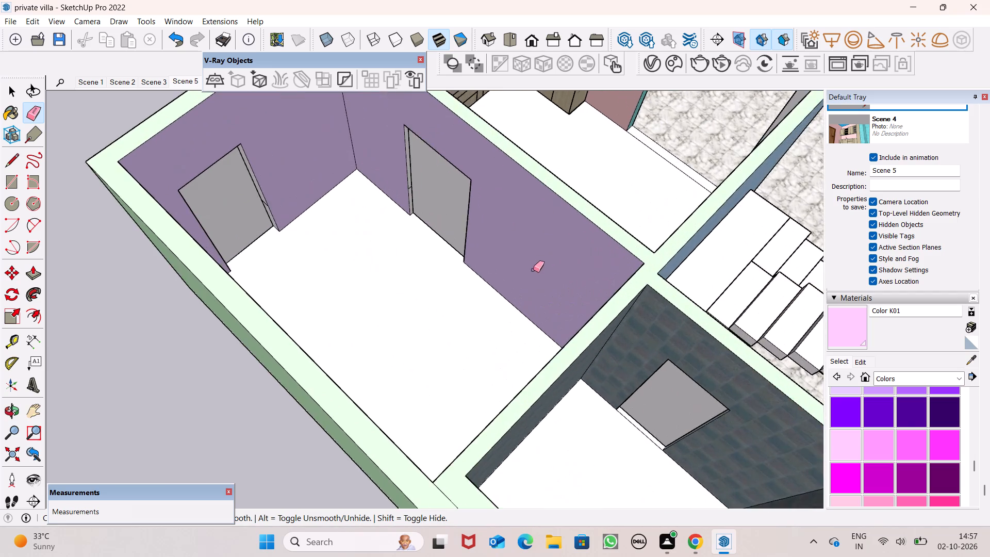
{"action": "middle_click_drag", "start_coordinate": [528, 321], "coordinate": [564, 361]}
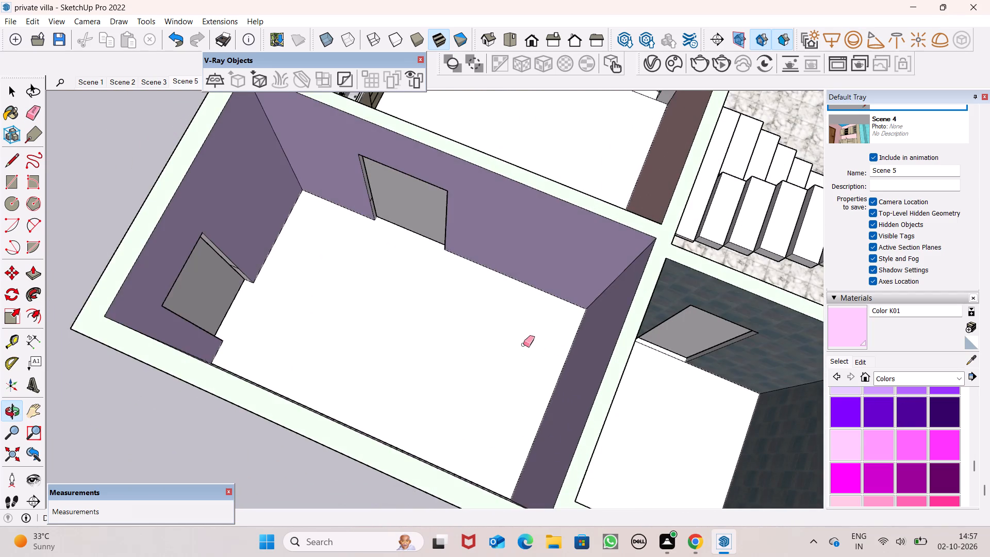
{"action": "key", "text": "space"}
{"action": "scroll", "coordinate": [566, 304], "scroll_direction": "down", "scroll_amount": 6}
{"action": "scroll", "coordinate": [300, 195], "scroll_direction": "down", "scroll_amount": 3}
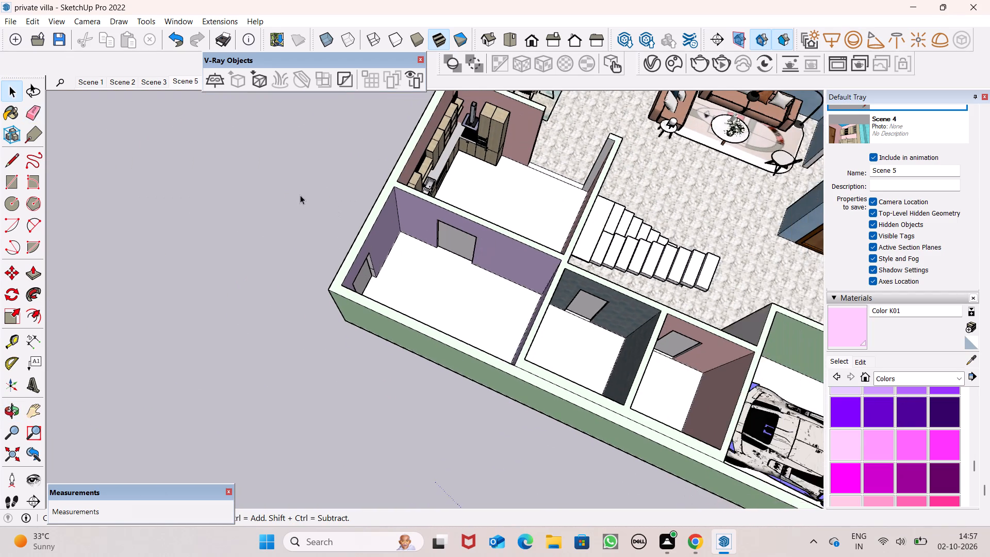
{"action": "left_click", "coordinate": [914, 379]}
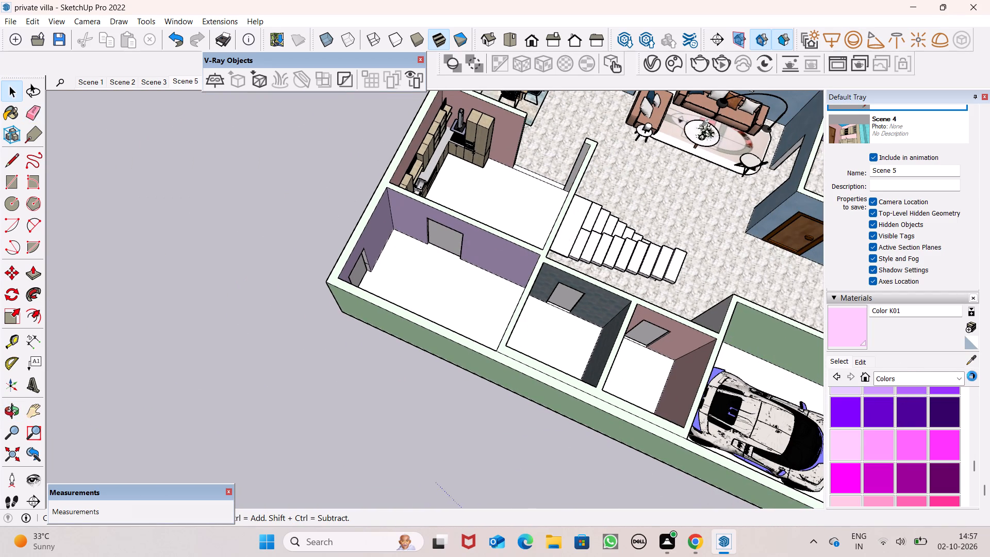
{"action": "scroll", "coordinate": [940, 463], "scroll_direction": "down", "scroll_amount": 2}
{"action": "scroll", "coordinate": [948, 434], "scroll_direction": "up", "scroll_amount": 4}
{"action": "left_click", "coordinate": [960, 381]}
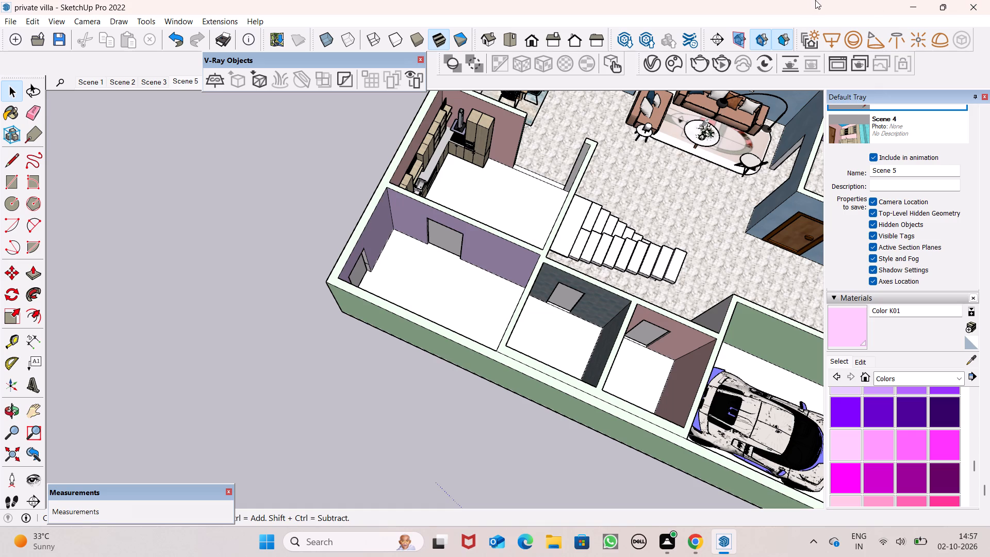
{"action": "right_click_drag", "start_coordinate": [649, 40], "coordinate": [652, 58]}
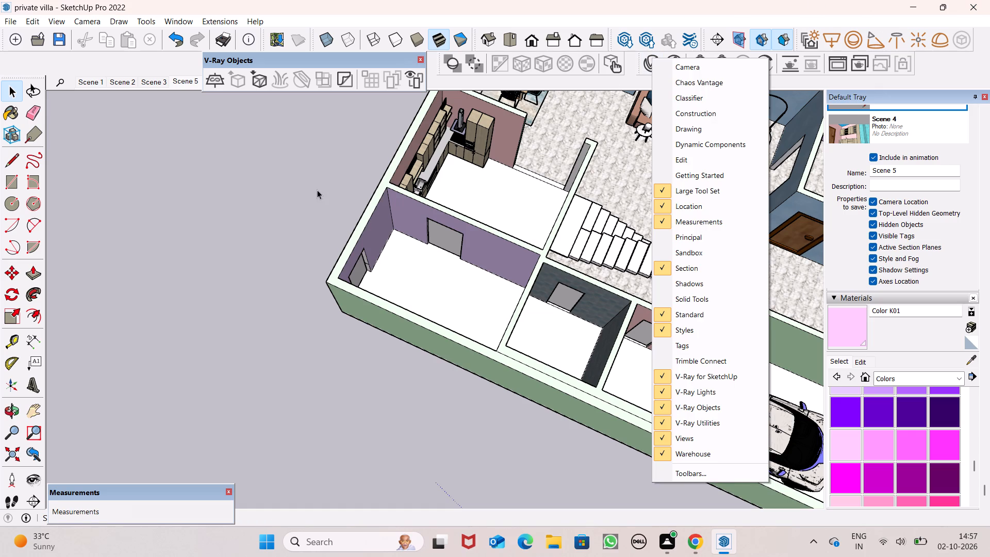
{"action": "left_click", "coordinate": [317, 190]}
Show the entity info of the main villa's patterned floor face, and clear the selection.
{"action": "scroll", "coordinate": [514, 307], "scroll_direction": "down", "scroll_amount": 9}
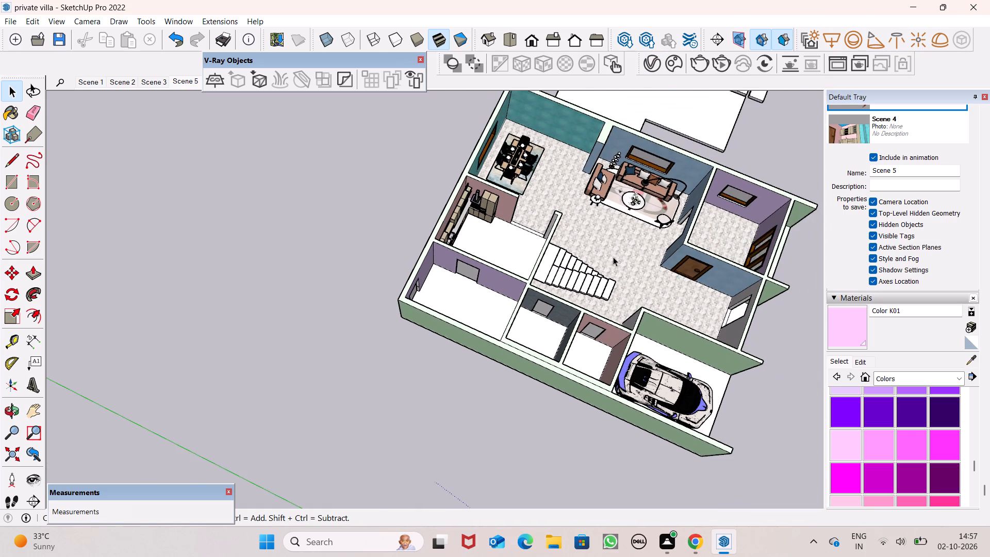
{"action": "scroll", "coordinate": [613, 257], "scroll_direction": "down", "scroll_amount": 4}
{"action": "right_click_drag", "start_coordinate": [627, 247], "coordinate": [635, 252]}
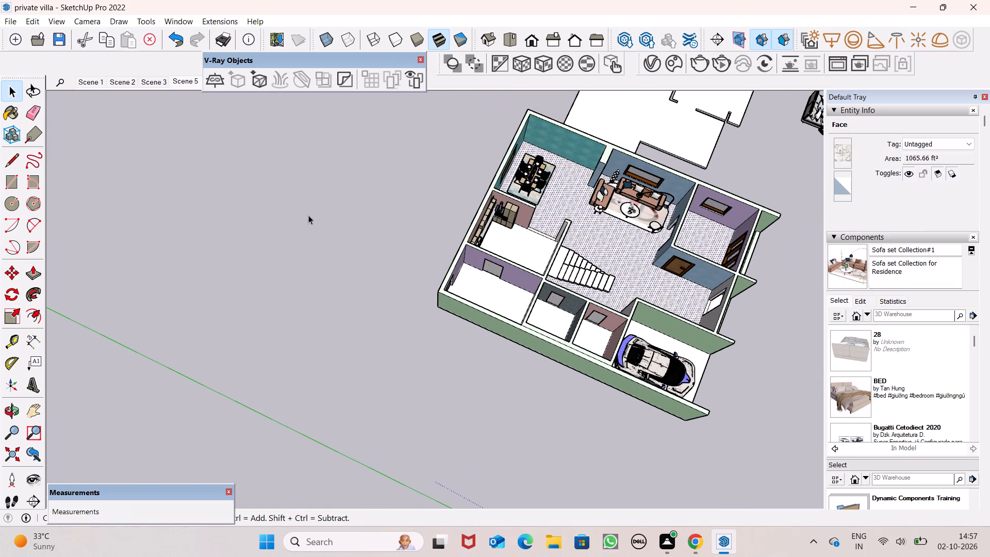
{"action": "left_click", "coordinate": [389, 242]}
Examine the white floors of the kitchen and of the small rooms beside the staircase up close.
{"action": "scroll", "coordinate": [546, 226], "scroll_direction": "down", "scroll_amount": 5}
{"action": "scroll", "coordinate": [541, 280], "scroll_direction": "down", "scroll_amount": 3}
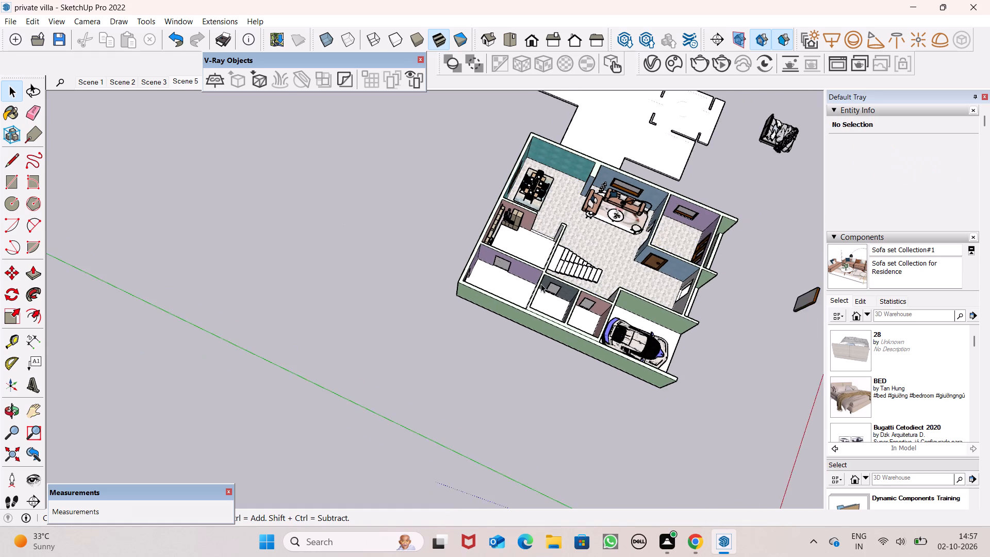
{"action": "scroll", "coordinate": [541, 284], "scroll_direction": "down", "scroll_amount": 5}
{"action": "scroll", "coordinate": [613, 243], "scroll_direction": "up", "scroll_amount": 9}
{"action": "scroll", "coordinate": [624, 199], "scroll_direction": "up", "scroll_amount": 5}
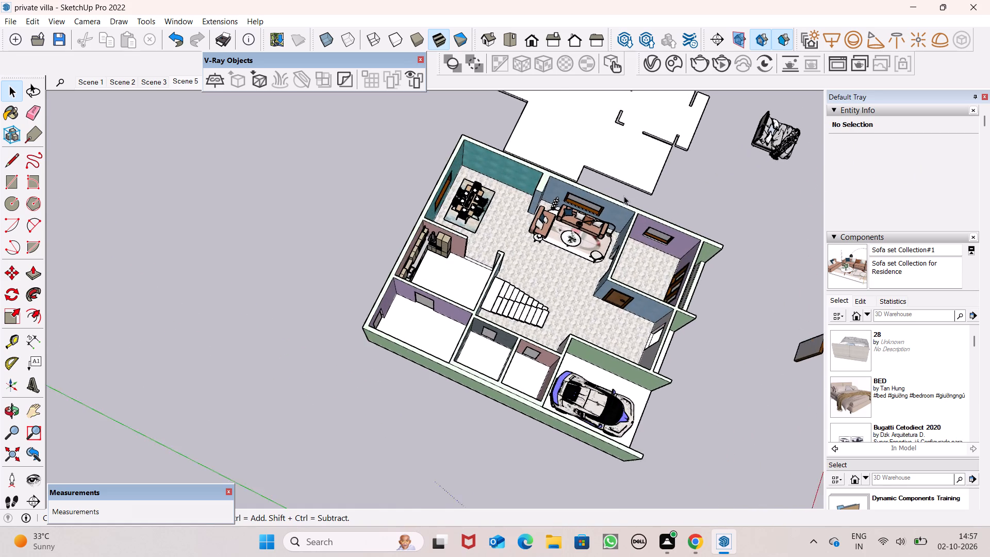
{"action": "scroll", "coordinate": [501, 340], "scroll_direction": "up", "scroll_amount": 5}
{"action": "scroll", "coordinate": [497, 380], "scroll_direction": "down", "scroll_amount": 1}
{"action": "scroll", "coordinate": [498, 380], "scroll_direction": "up", "scroll_amount": 9}
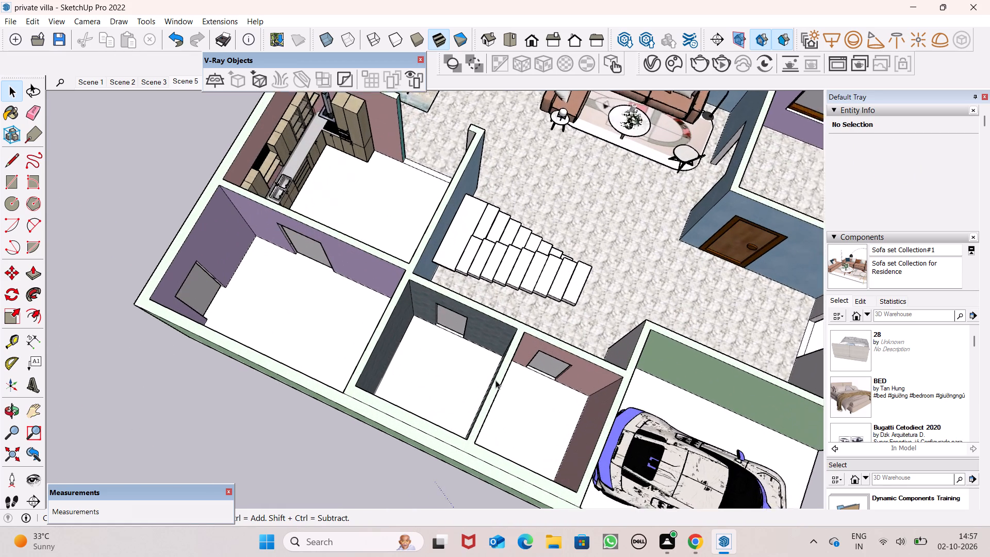
Paint the floors of the kitchen and the lilac room with the Formica Laminate Light material from Synthetic Surfaces.
{"action": "scroll", "coordinate": [402, 337], "scroll_direction": "down", "scroll_amount": 1}
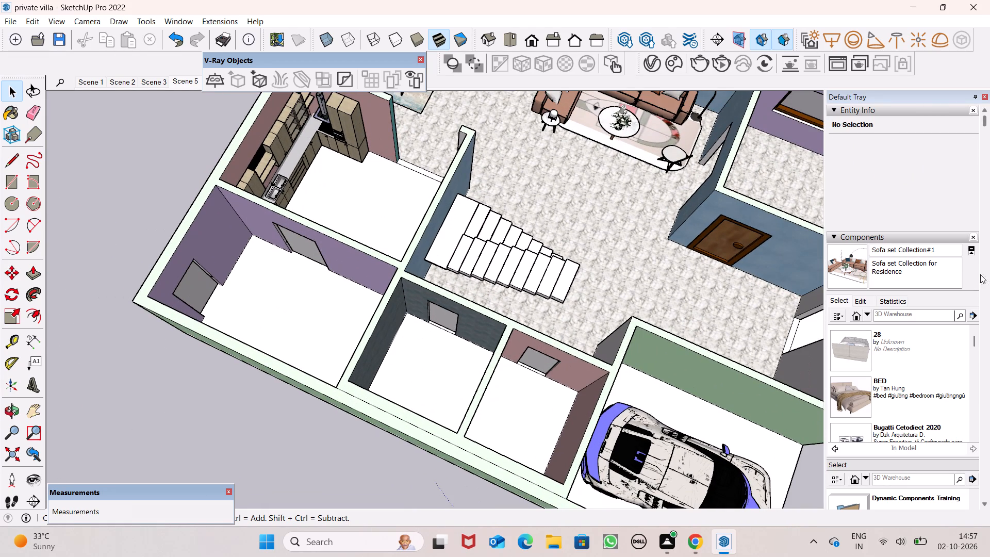
{"action": "scroll", "coordinate": [917, 353], "scroll_direction": "down", "scroll_amount": 6}
{"action": "scroll", "coordinate": [925, 270], "scroll_direction": "down", "scroll_amount": 6}
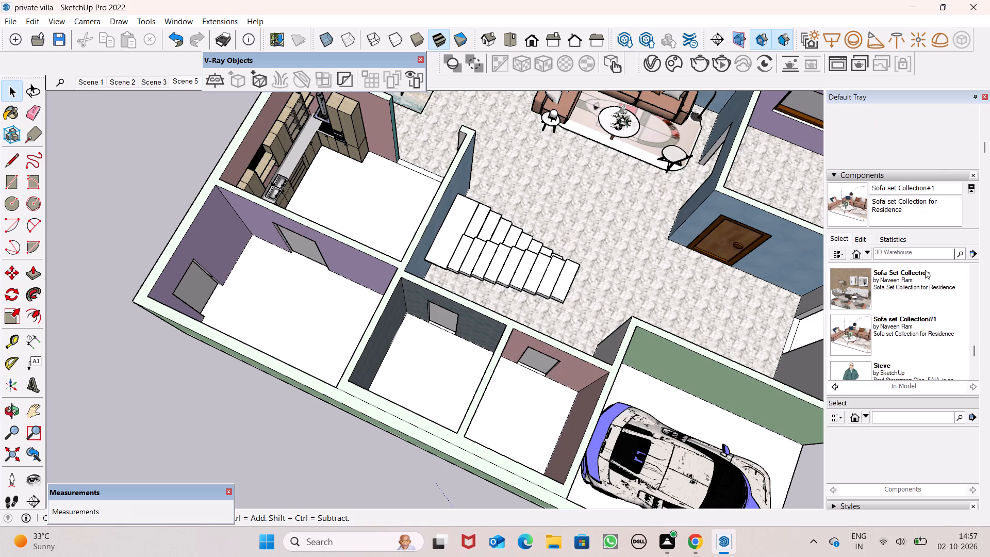
{"action": "scroll", "coordinate": [925, 298], "scroll_direction": "down", "scroll_amount": 16}
{"action": "scroll", "coordinate": [905, 349], "scroll_direction": "down", "scroll_amount": 2}
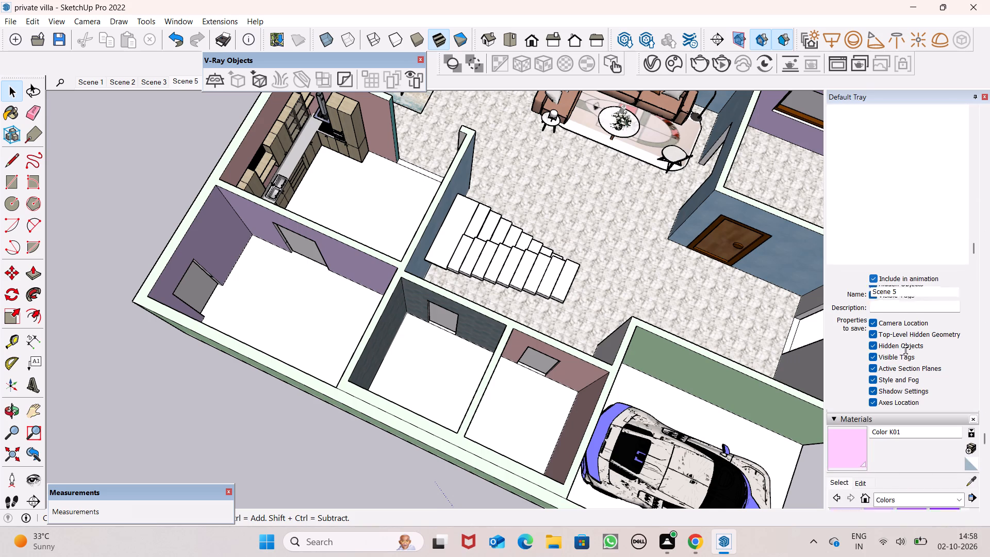
{"action": "scroll", "coordinate": [905, 350], "scroll_direction": "down", "scroll_amount": 4}
{"action": "scroll", "coordinate": [920, 396], "scroll_direction": "down", "scroll_amount": 4}
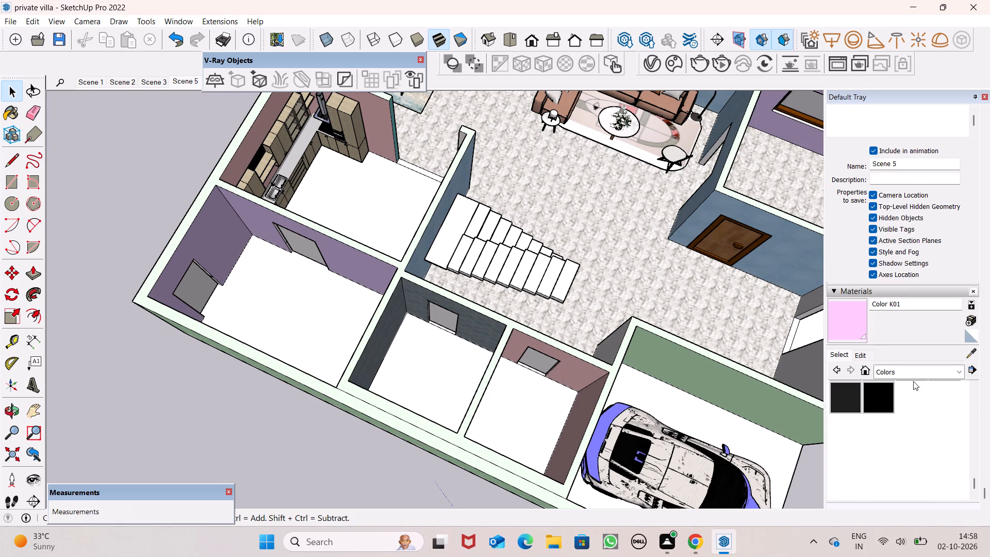
{"action": "left_click", "coordinate": [914, 374]}
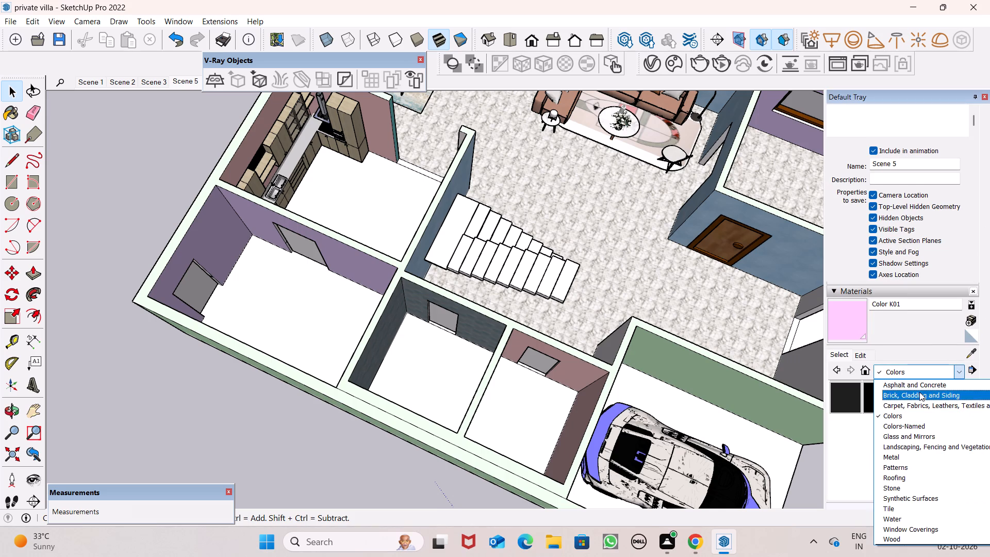
{"action": "left_click", "coordinate": [923, 501]}
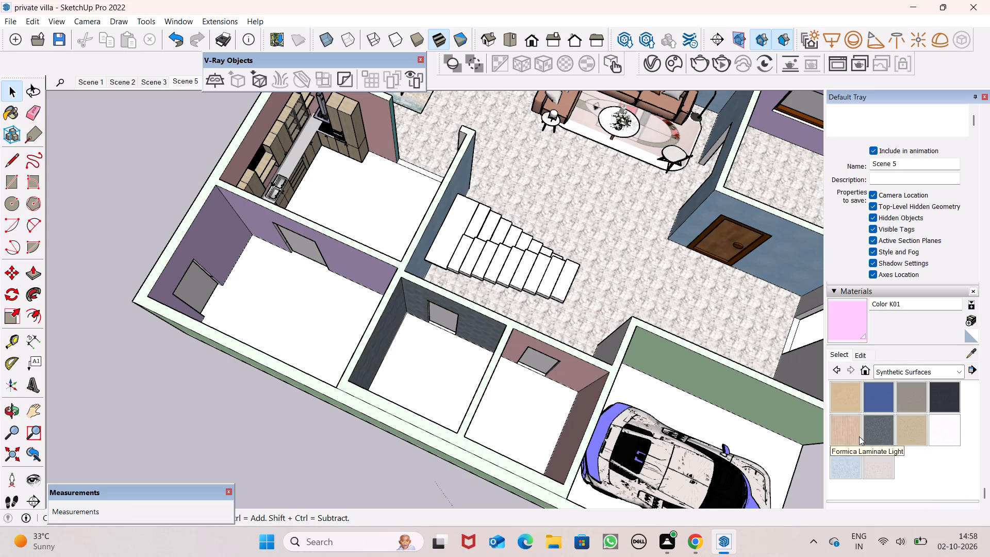
{"action": "left_click", "coordinate": [857, 438]}
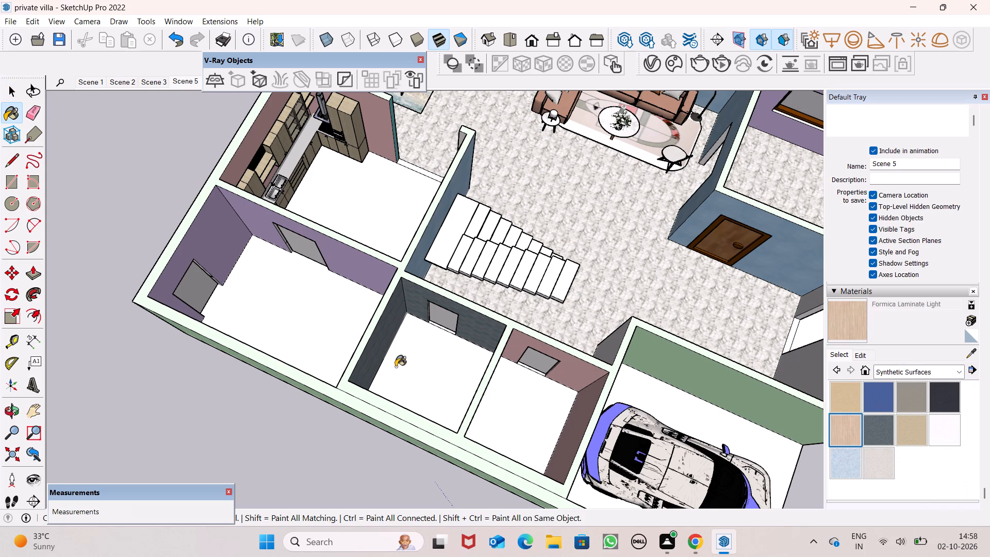
{"action": "left_click", "coordinate": [357, 210]}
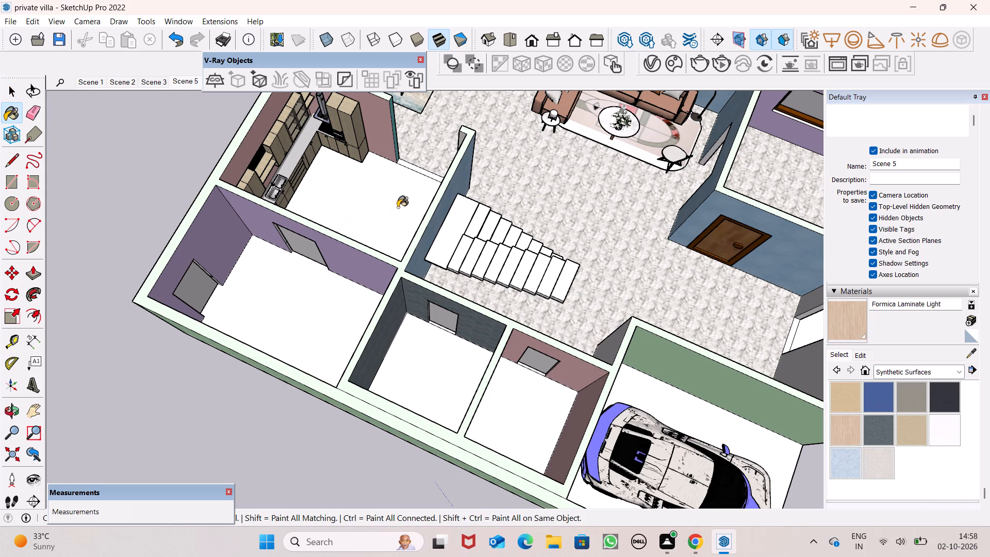
Paint the white floor strip in the opening between the kitchen and the dining area with Formica Laminate Light.
{"action": "middle_click_drag", "start_coordinate": [554, 356], "coordinate": [558, 369]}
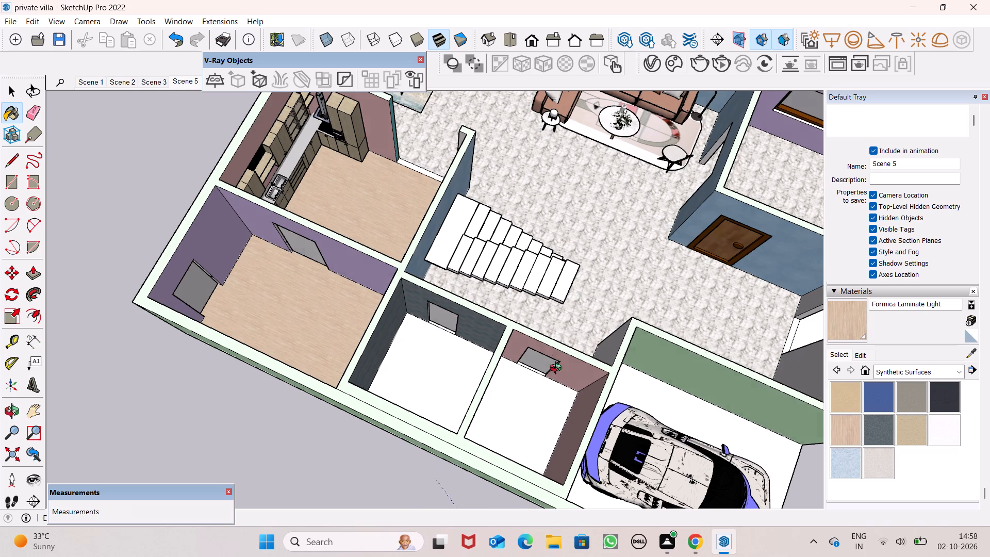
{"action": "middle_click_drag", "start_coordinate": [558, 369], "coordinate": [460, 375]}
{"action": "scroll", "coordinate": [505, 206], "scroll_direction": "up", "scroll_amount": 1}
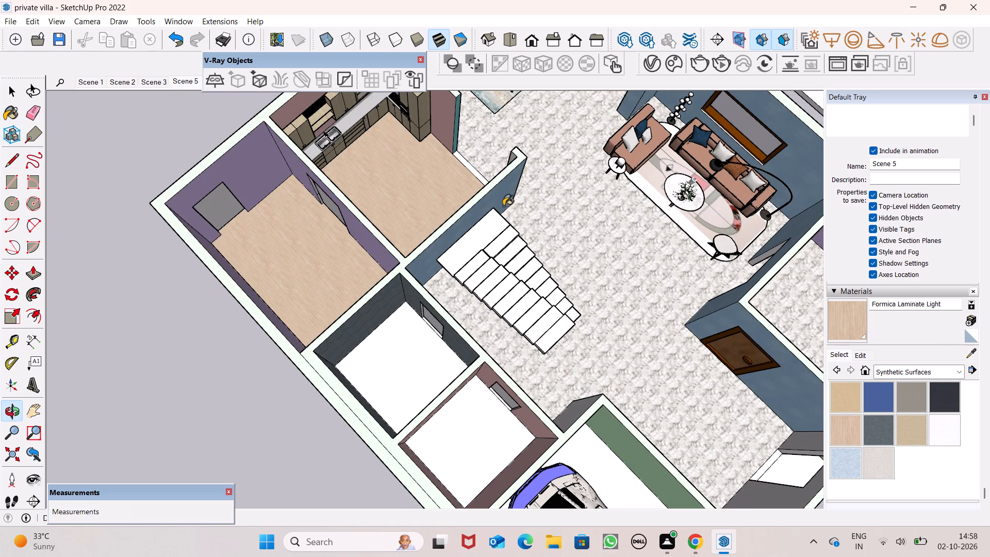
{"action": "scroll", "coordinate": [503, 206], "scroll_direction": "up", "scroll_amount": 5}
{"action": "scroll", "coordinate": [479, 118], "scroll_direction": "up", "scroll_amount": 7}
{"action": "scroll", "coordinate": [402, 189], "scroll_direction": "up", "scroll_amount": 1}
{"action": "middle_click_drag", "start_coordinate": [404, 191], "coordinate": [431, 284]}
{"action": "scroll", "coordinate": [436, 284], "scroll_direction": "up", "scroll_amount": 1}
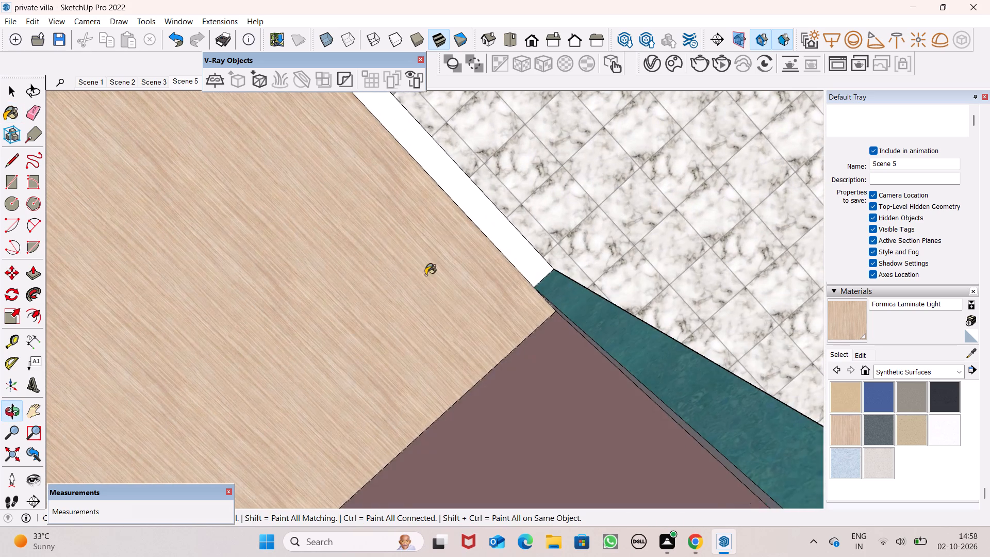
{"action": "scroll", "coordinate": [497, 190], "scroll_direction": "up", "scroll_amount": 4}
{"action": "left_click", "coordinate": [490, 244]}
{"action": "middle_click_drag", "start_coordinate": [506, 304], "coordinate": [512, 303]}
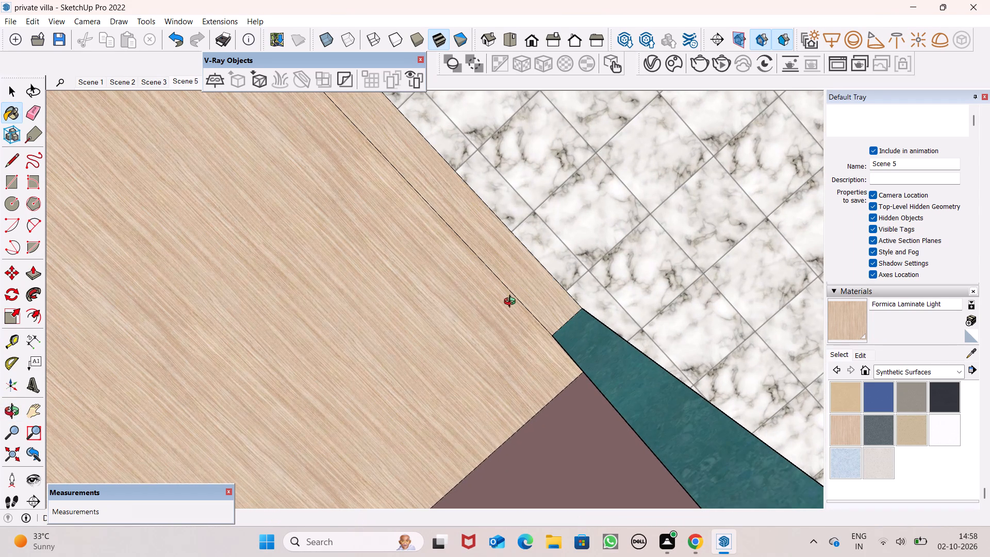
{"action": "middle_click_drag", "start_coordinate": [512, 303], "coordinate": [567, 145]}
{"action": "scroll", "coordinate": [514, 291], "scroll_direction": "up", "scroll_amount": 1}
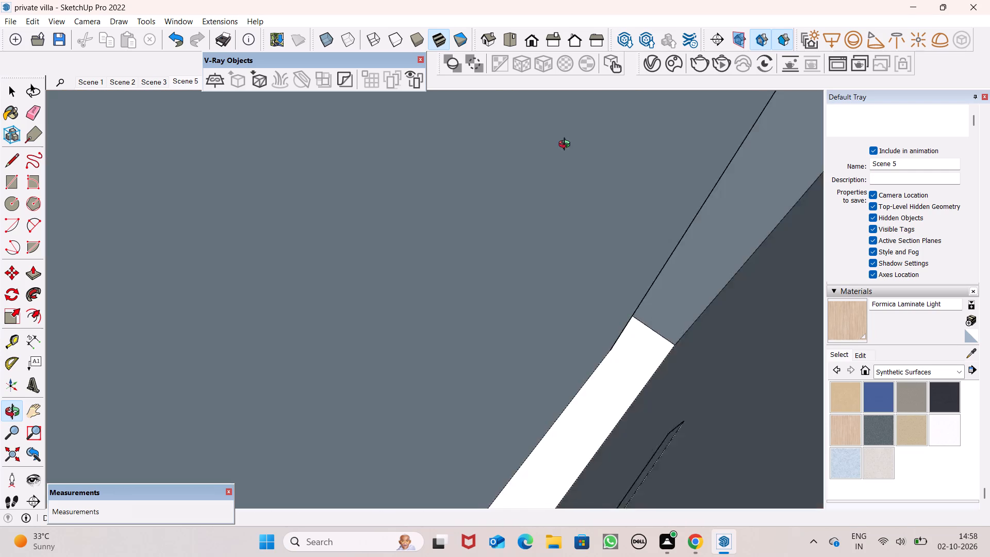
{"action": "middle_click_drag", "start_coordinate": [567, 145], "coordinate": [659, 192]}
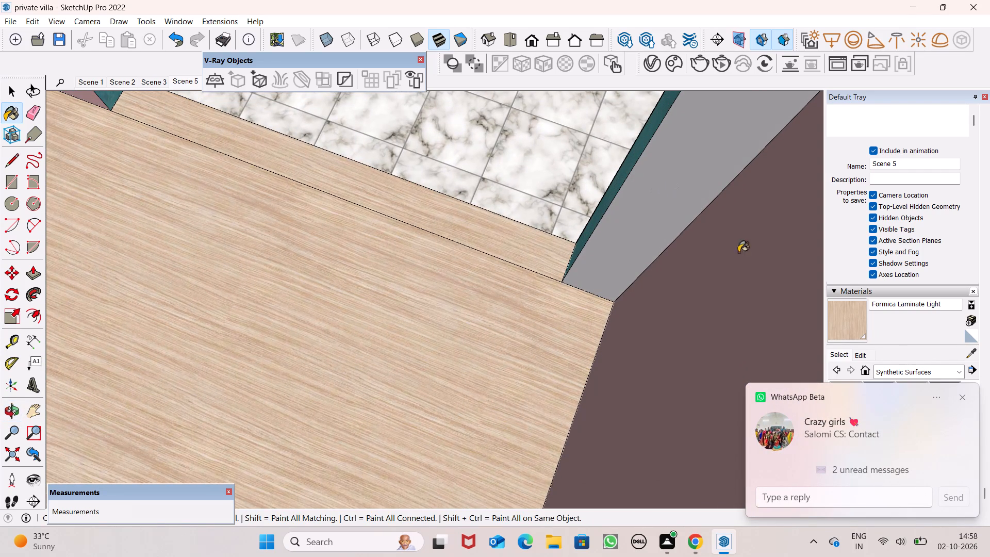
{"action": "left_click", "coordinate": [968, 399]}
Paint the floors of the grey-walled and pink-walled small rooms with the Carrera Marble material from Stone.
{"action": "scroll", "coordinate": [373, 223], "scroll_direction": "down", "scroll_amount": 4}
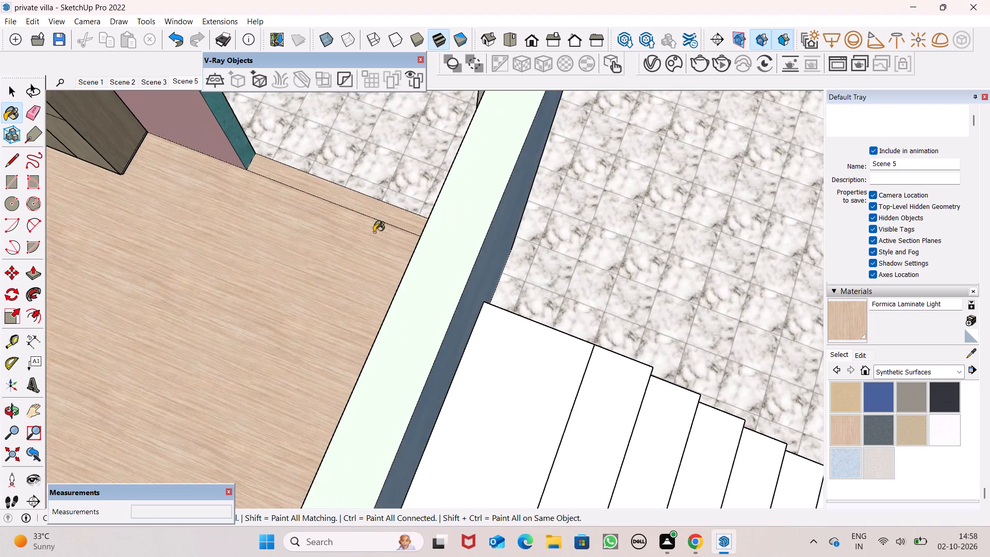
{"action": "scroll", "coordinate": [374, 232], "scroll_direction": "down", "scroll_amount": 20}
{"action": "scroll", "coordinate": [374, 232], "scroll_direction": "down", "scroll_amount": 12}
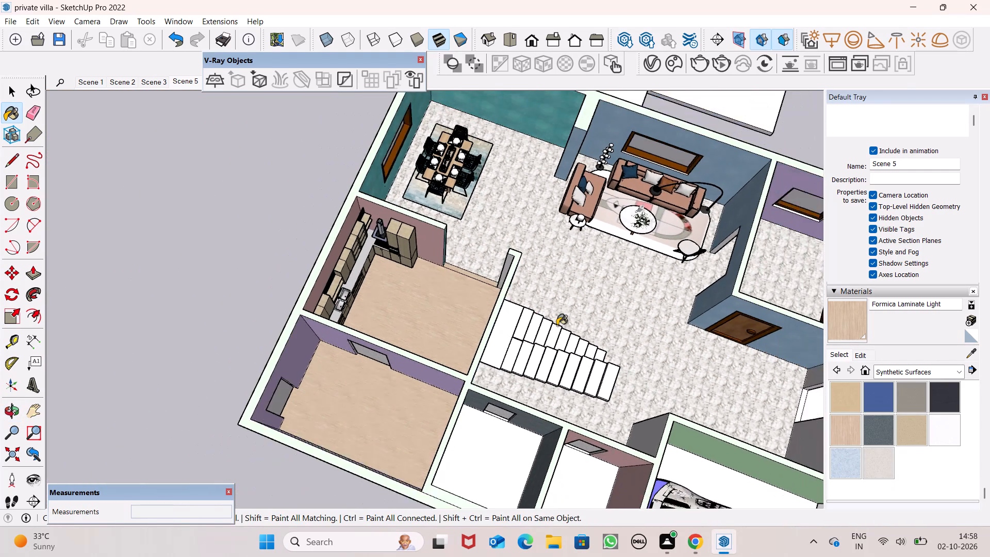
{"action": "scroll", "coordinate": [557, 324], "scroll_direction": "down", "scroll_amount": 13}
{"action": "scroll", "coordinate": [615, 448], "scroll_direction": "up", "scroll_amount": 7}
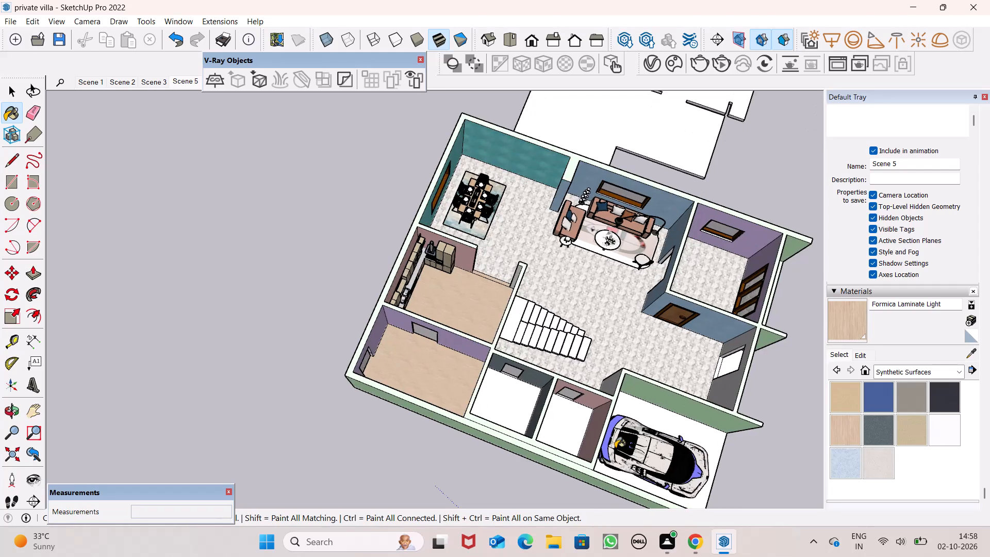
{"action": "middle_click_drag", "start_coordinate": [615, 452], "coordinate": [419, 413]}
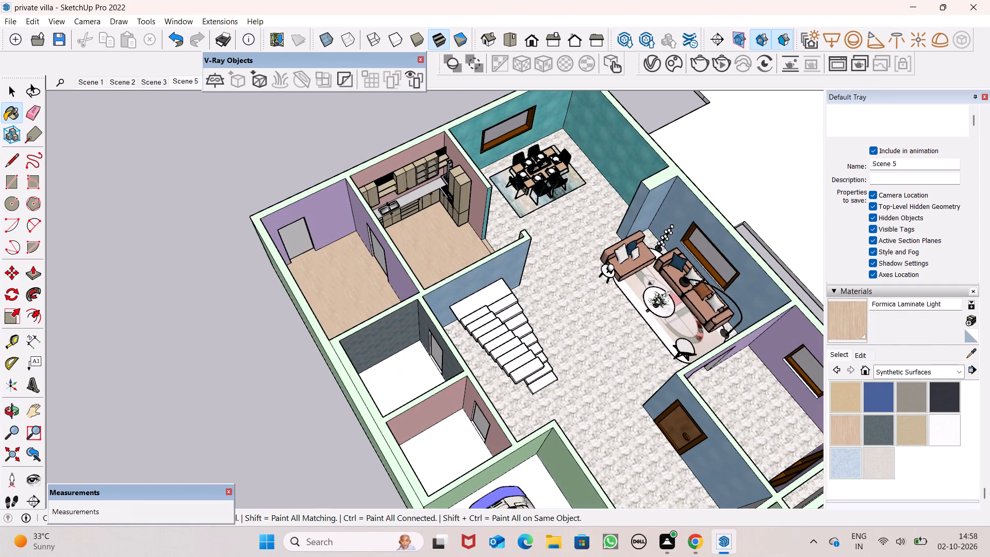
{"action": "left_click", "coordinate": [941, 378]}
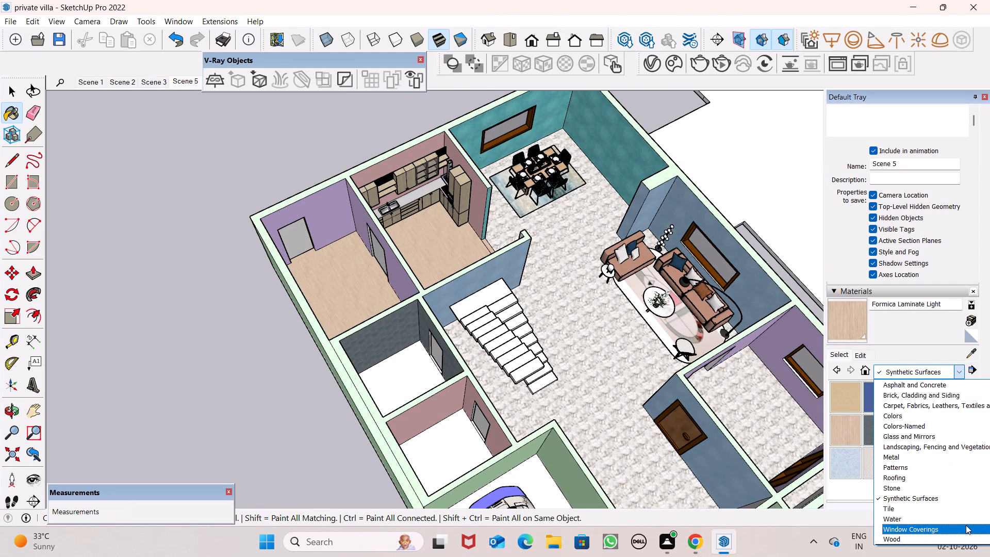
{"action": "left_click", "coordinate": [955, 489]}
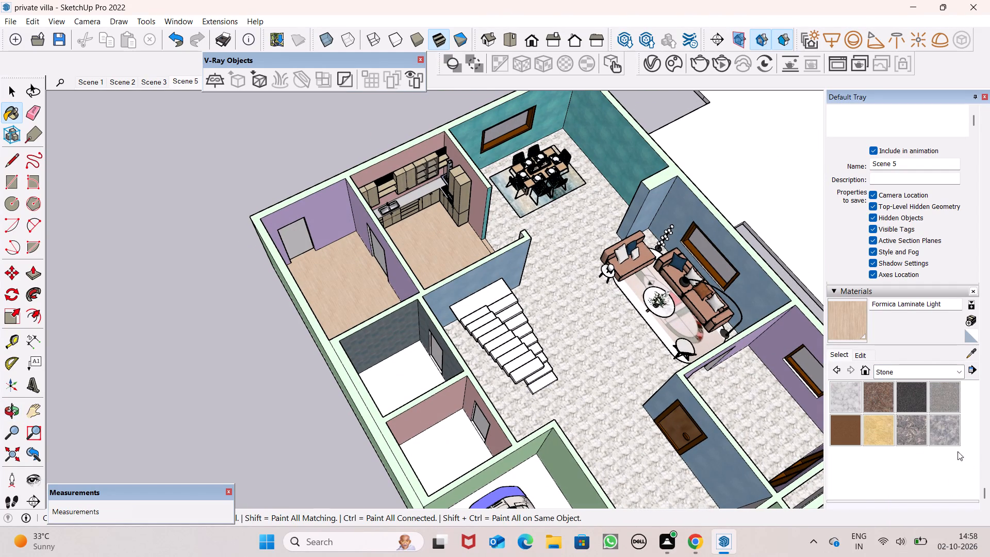
{"action": "scroll", "coordinate": [919, 431], "scroll_direction": "up", "scroll_amount": 2}
{"action": "scroll", "coordinate": [919, 432], "scroll_direction": "down", "scroll_amount": 7}
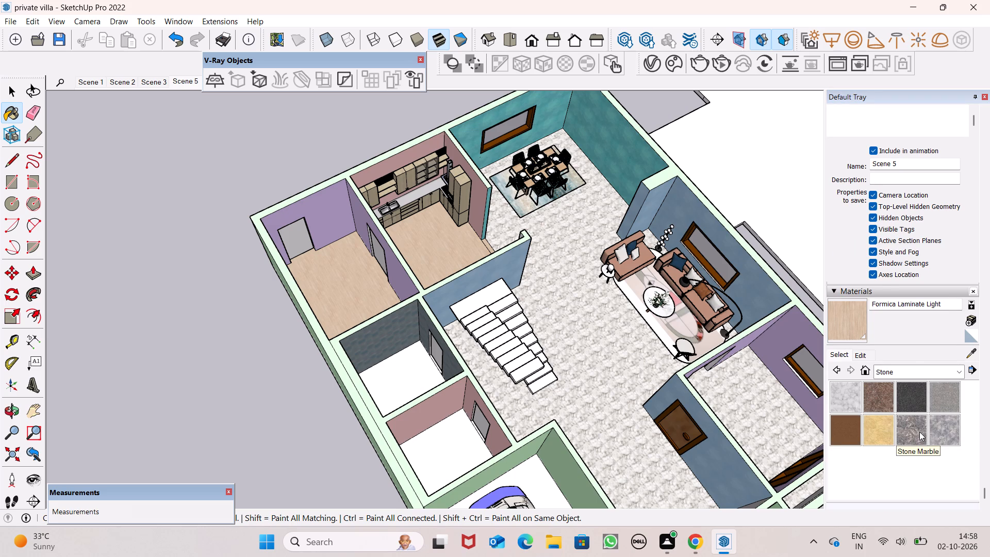
{"action": "scroll", "coordinate": [484, 232], "scroll_direction": "down", "scroll_amount": 5}
{"action": "middle_click_drag", "start_coordinate": [503, 370], "coordinate": [354, 365]}
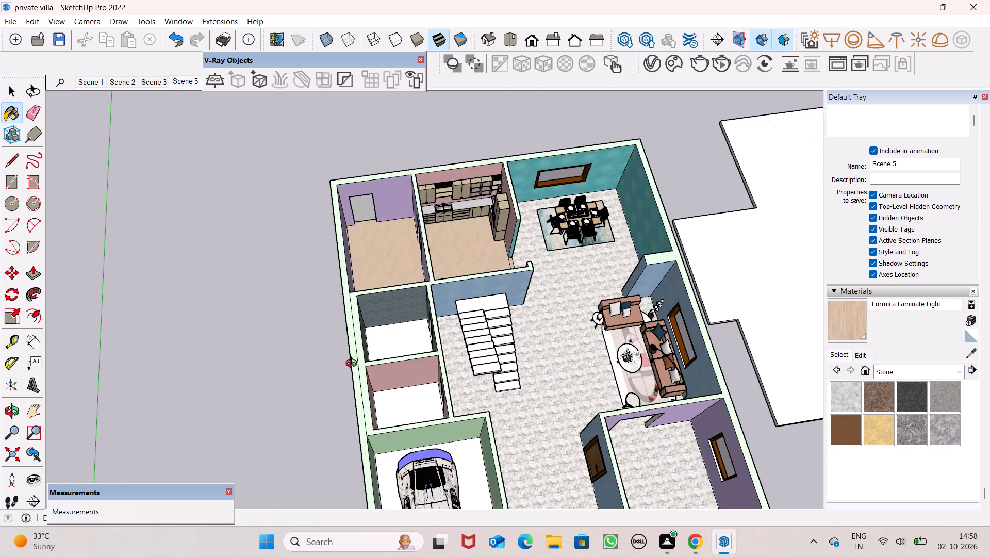
{"action": "middle_click_drag", "start_coordinate": [354, 365], "coordinate": [326, 360]}
{"action": "left_click", "coordinate": [843, 398]}
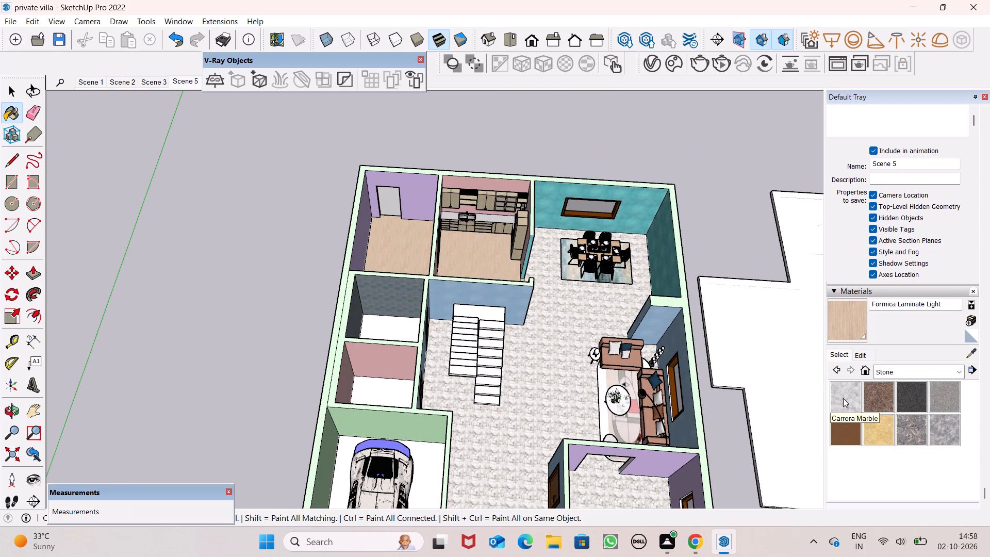
{"action": "left_click", "coordinate": [379, 326]}
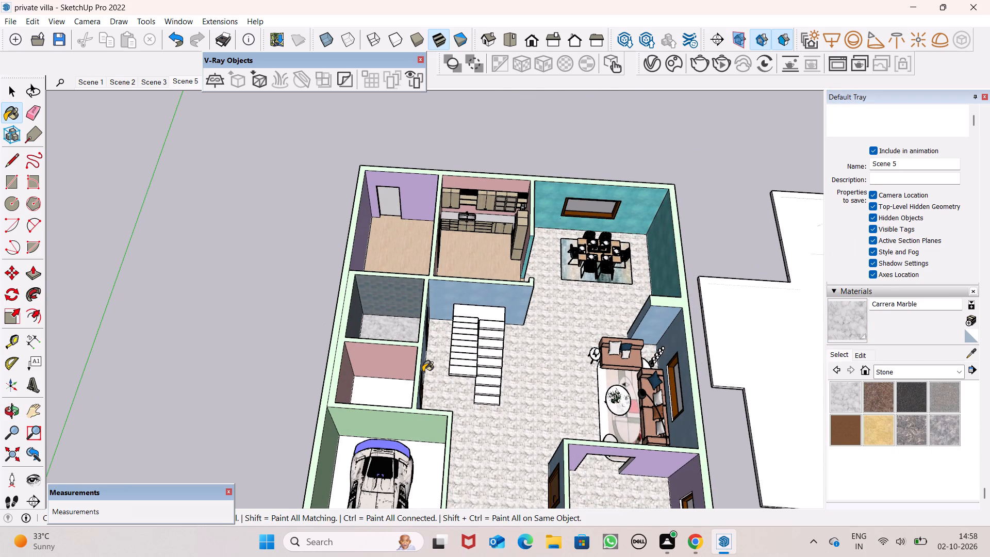
{"action": "scroll", "coordinate": [406, 367], "scroll_direction": "up", "scroll_amount": 7}
{"action": "left_click", "coordinate": [383, 398]}
Paint the porch floor in front of the entrance door, beside the garage, with Color G01 from Colors.
{"action": "scroll", "coordinate": [504, 350], "scroll_direction": "down", "scroll_amount": 7}
{"action": "scroll", "coordinate": [520, 400], "scroll_direction": "down", "scroll_amount": 20}
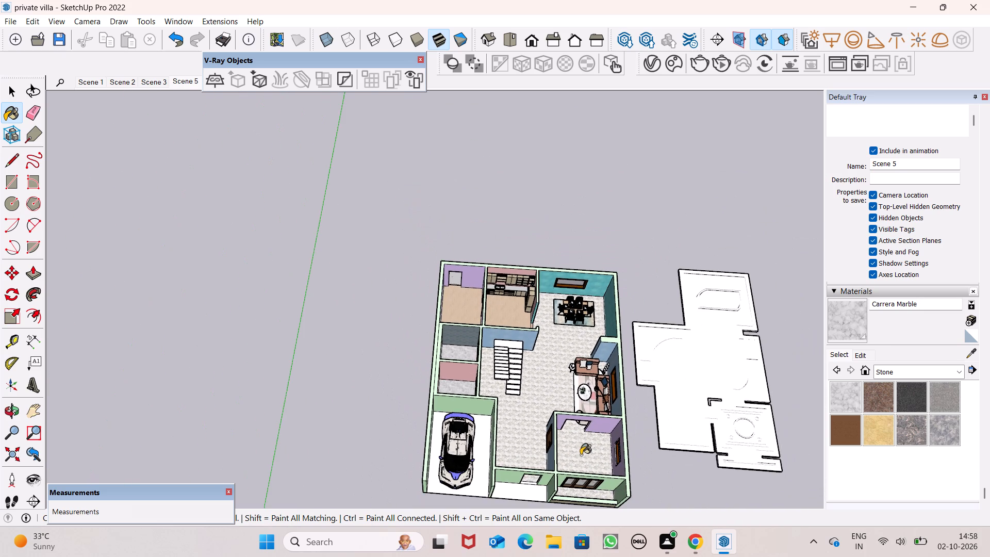
{"action": "middle_click_drag", "start_coordinate": [581, 452], "coordinate": [532, 359]}
{"action": "scroll", "coordinate": [743, 375], "scroll_direction": "up", "scroll_amount": 1}
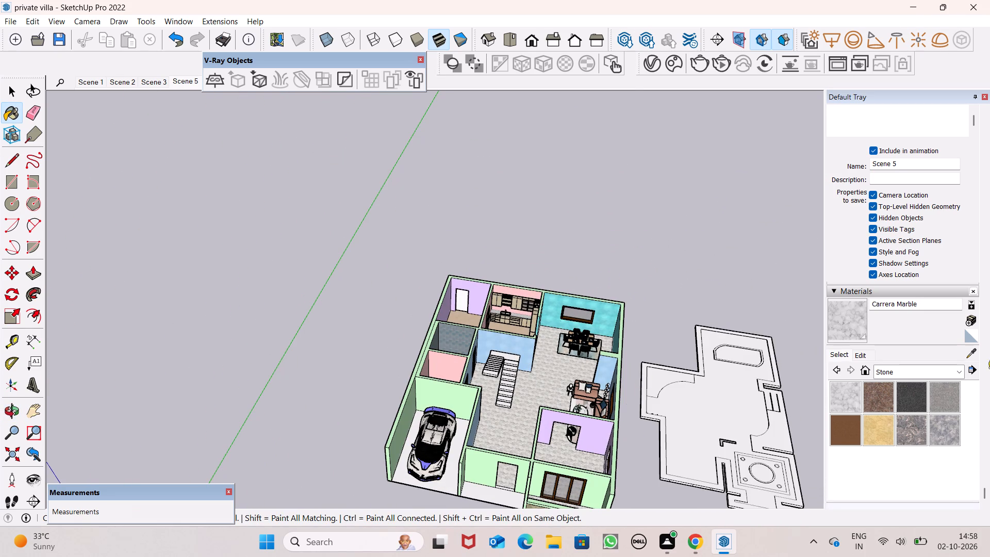
{"action": "left_click", "coordinate": [956, 373]}
{"action": "left_click", "coordinate": [922, 415]}
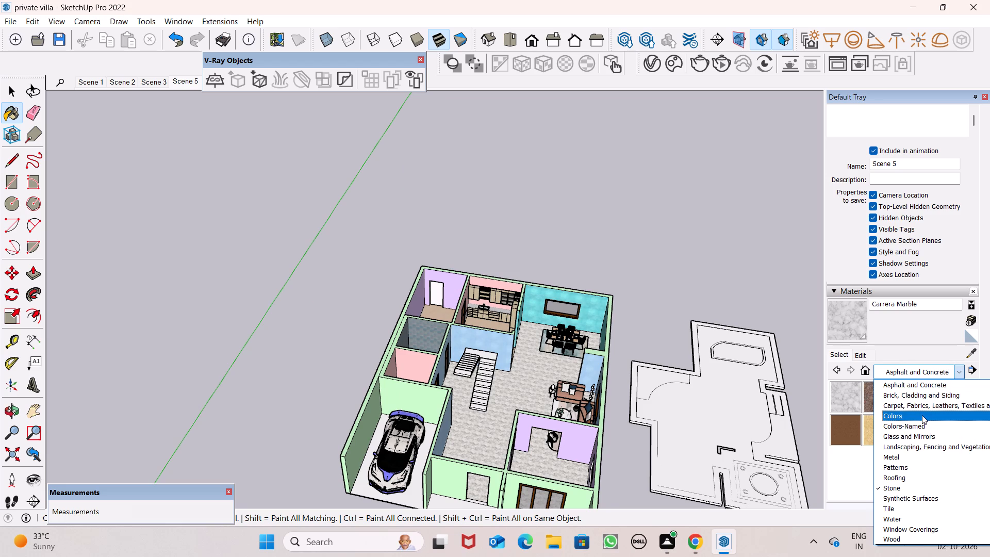
{"action": "scroll", "coordinate": [910, 457], "scroll_direction": "down", "scroll_amount": 8}
{"action": "scroll", "coordinate": [884, 441], "scroll_direction": "up", "scroll_amount": 2}
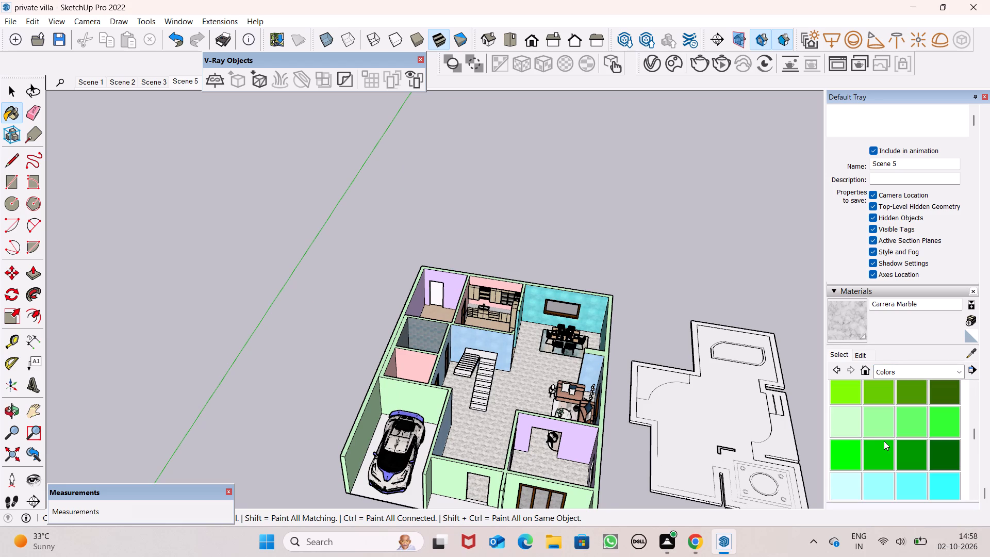
{"action": "left_click", "coordinate": [856, 431]}
{"action": "scroll", "coordinate": [492, 466], "scroll_direction": "up", "scroll_amount": 5}
{"action": "scroll", "coordinate": [489, 463], "scroll_direction": "down", "scroll_amount": 1}
{"action": "scroll", "coordinate": [489, 463], "scroll_direction": "up", "scroll_amount": 1}
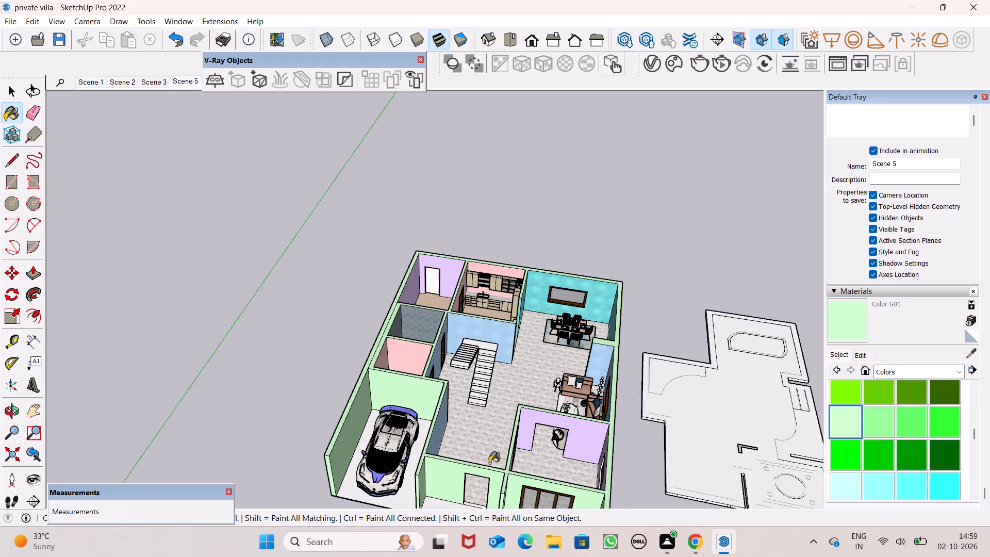
{"action": "scroll", "coordinate": [489, 463], "scroll_direction": "up", "scroll_amount": 1}
{"action": "scroll", "coordinate": [427, 495], "scroll_direction": "up", "scroll_amount": 4}
{"action": "scroll", "coordinate": [465, 467], "scroll_direction": "down", "scroll_amount": 4}
{"action": "middle_click_drag", "start_coordinate": [522, 481], "coordinate": [624, 363]}
{"action": "scroll", "coordinate": [524, 479], "scroll_direction": "up", "scroll_amount": 1}
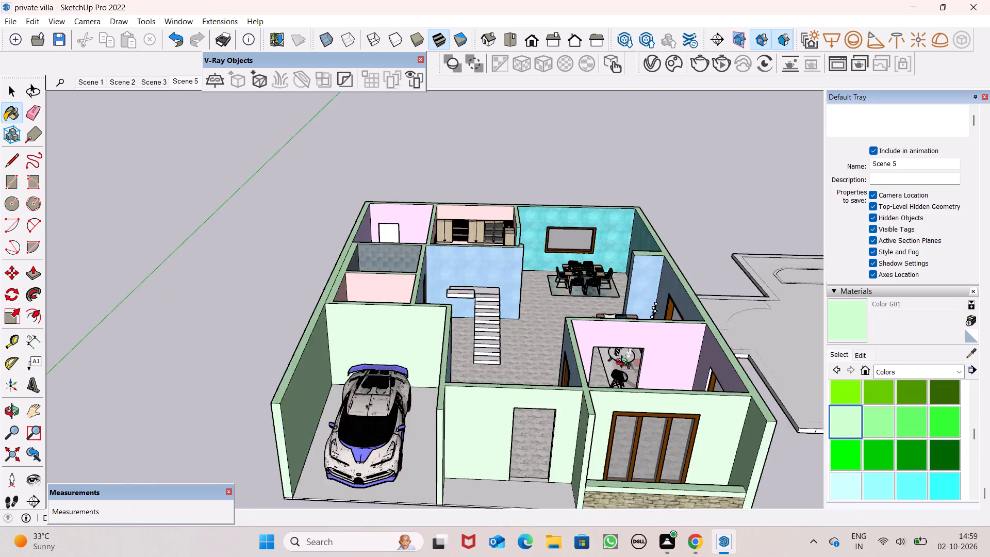
{"action": "middle_click_drag", "start_coordinate": [624, 363], "coordinate": [636, 347]}
{"action": "scroll", "coordinate": [623, 404], "scroll_direction": "up", "scroll_amount": 17}
{"action": "left_click", "coordinate": [608, 419]}
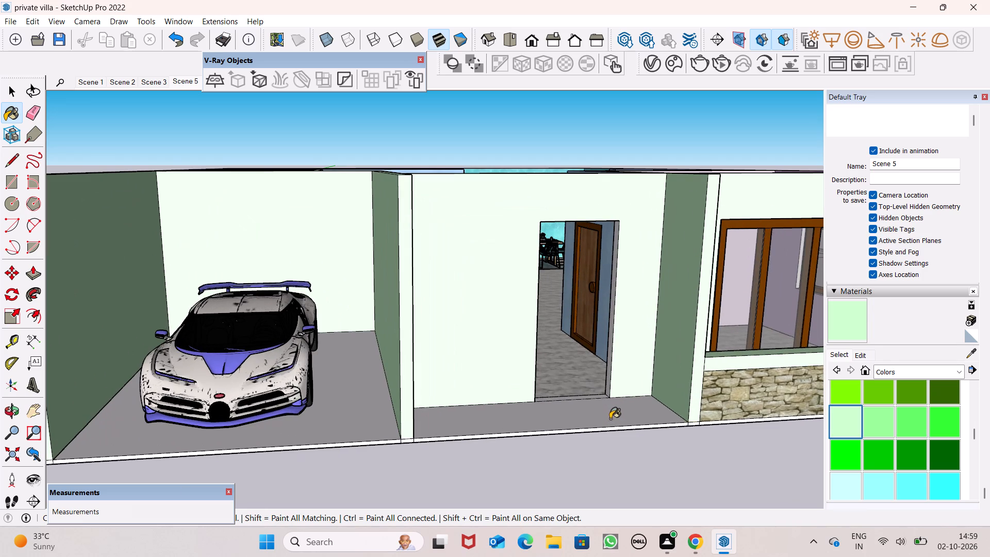
Paint the white base edges in front of the garage, the dividing wall and the porch with Color G01.
{"action": "scroll", "coordinate": [617, 414], "scroll_direction": "down", "scroll_amount": 4}
{"action": "scroll", "coordinate": [617, 414], "scroll_direction": "up", "scroll_amount": 1}
{"action": "scroll", "coordinate": [617, 414], "scroll_direction": "down", "scroll_amount": 1}
{"action": "scroll", "coordinate": [520, 454], "scroll_direction": "up", "scroll_amount": 8}
{"action": "scroll", "coordinate": [442, 445], "scroll_direction": "up", "scroll_amount": 6}
{"action": "scroll", "coordinate": [440, 441], "scroll_direction": "down", "scroll_amount": 1}
{"action": "scroll", "coordinate": [440, 441], "scroll_direction": "up", "scroll_amount": 11}
{"action": "left_click", "coordinate": [405, 425]}
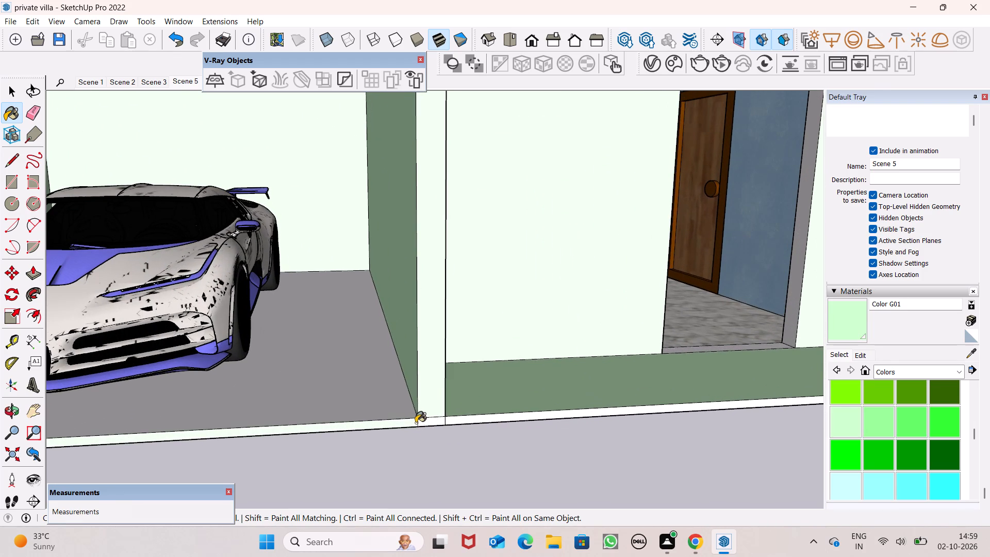
{"action": "left_click_drag", "start_coordinate": [420, 422], "coordinate": [439, 424]}
{"action": "left_click", "coordinate": [469, 423]}
{"action": "scroll", "coordinate": [496, 423], "scroll_direction": "up", "scroll_amount": 18}
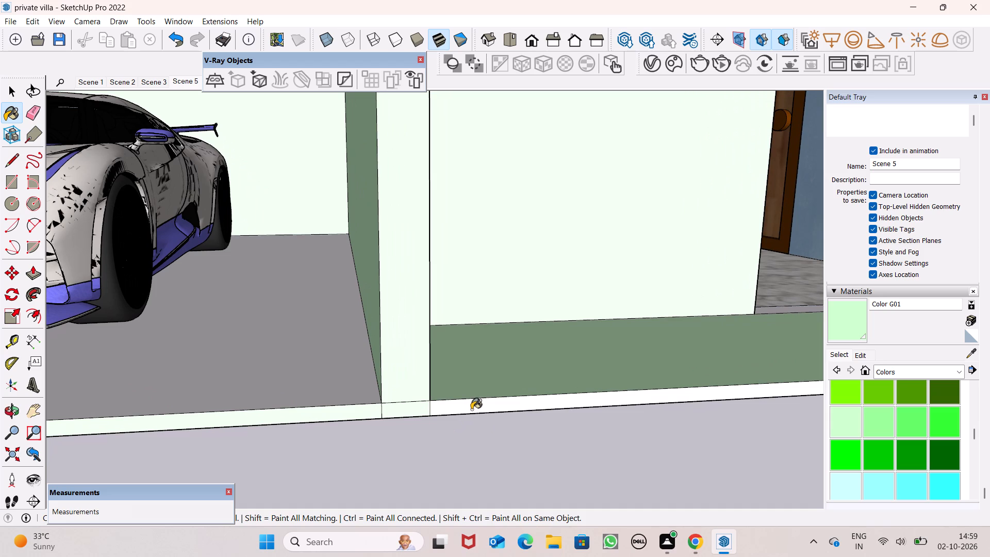
{"action": "left_click", "coordinate": [471, 409]}
{"action": "scroll", "coordinate": [514, 352], "scroll_direction": "up", "scroll_amount": 1}
{"action": "scroll", "coordinate": [514, 345], "scroll_direction": "down", "scroll_amount": 17}
{"action": "scroll", "coordinate": [551, 369], "scroll_direction": "up", "scroll_amount": 1}
{"action": "scroll", "coordinate": [552, 369], "scroll_direction": "down", "scroll_amount": 3}
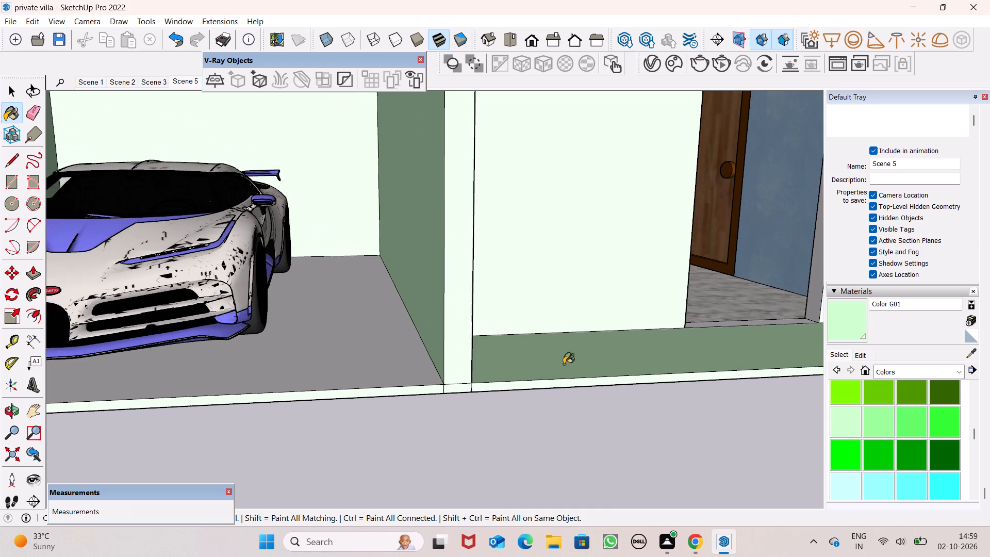
Paint the white base edge below the stone-clad low wall and its end pillar with Color G01.
{"action": "scroll", "coordinate": [564, 364], "scroll_direction": "down", "scroll_amount": 20}
{"action": "scroll", "coordinate": [564, 364], "scroll_direction": "down", "scroll_amount": 14}
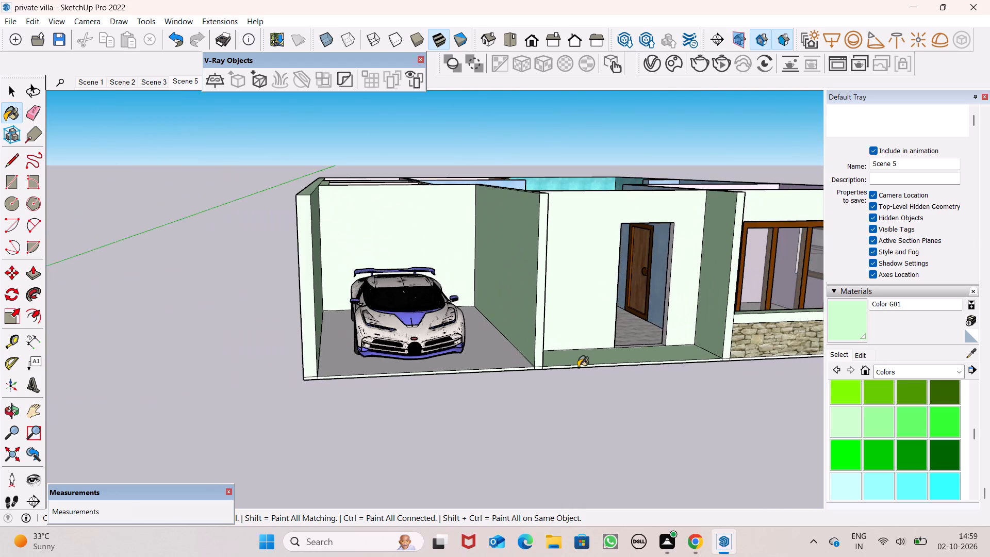
{"action": "scroll", "coordinate": [578, 367], "scroll_direction": "down", "scroll_amount": 3}
{"action": "scroll", "coordinate": [648, 382], "scroll_direction": "down", "scroll_amount": 8}
{"action": "scroll", "coordinate": [588, 398], "scroll_direction": "down", "scroll_amount": 7}
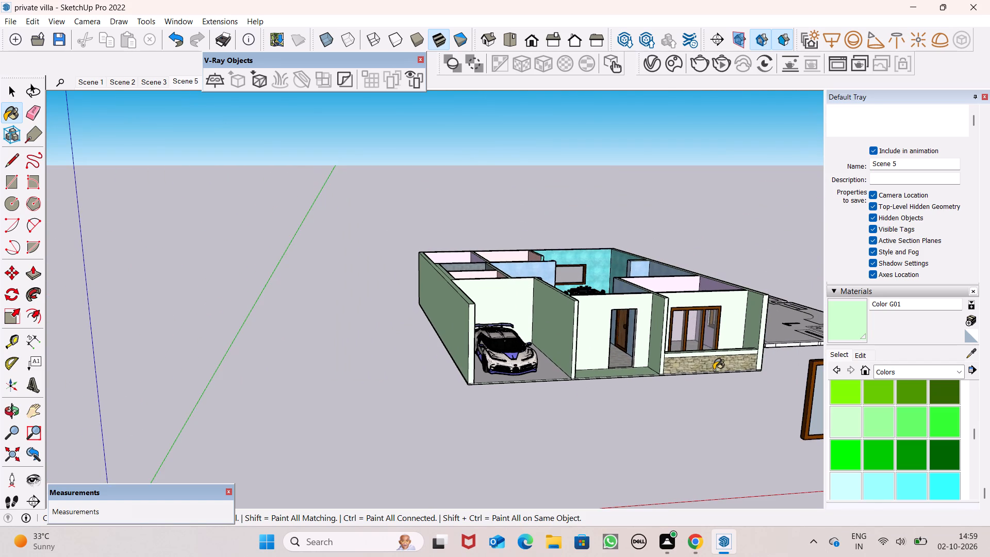
{"action": "scroll", "coordinate": [784, 351], "scroll_direction": "up", "scroll_amount": 15}
{"action": "scroll", "coordinate": [650, 375], "scroll_direction": "up", "scroll_amount": 8}
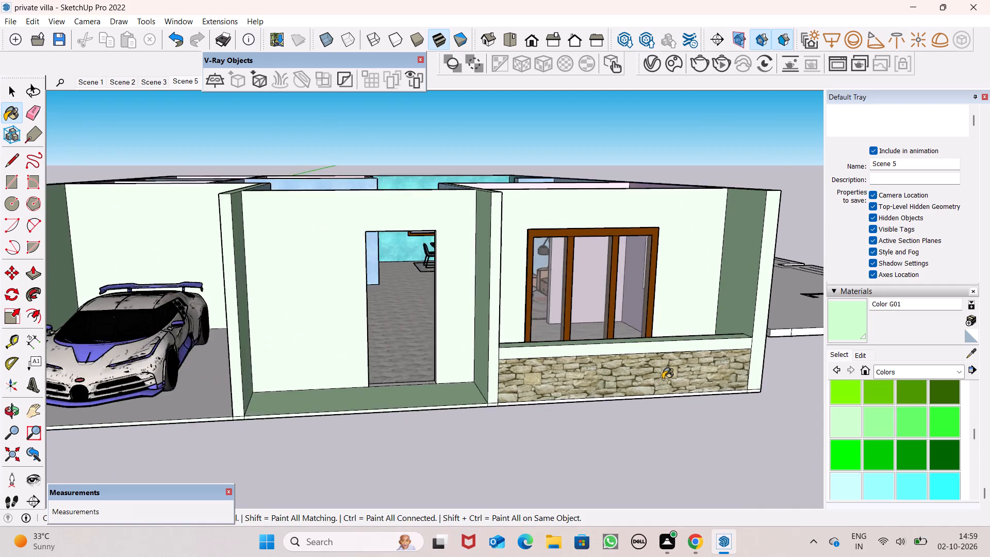
{"action": "scroll", "coordinate": [692, 407], "scroll_direction": "up", "scroll_amount": 5}
{"action": "scroll", "coordinate": [692, 407], "scroll_direction": "down", "scroll_amount": 1}
{"action": "scroll", "coordinate": [692, 407], "scroll_direction": "up", "scroll_amount": 2}
{"action": "scroll", "coordinate": [805, 380], "scroll_direction": "up", "scroll_amount": 17}
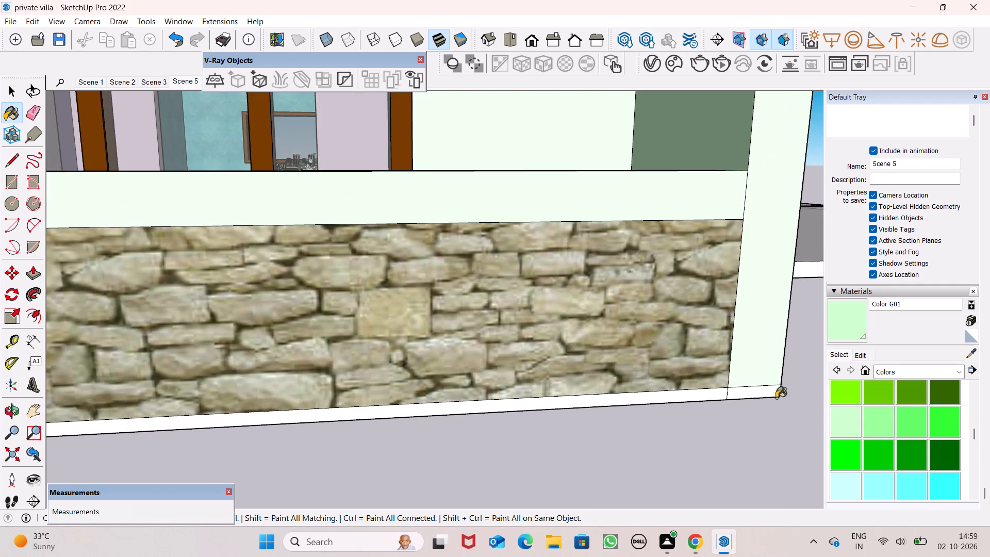
{"action": "scroll", "coordinate": [762, 396], "scroll_direction": "up", "scroll_amount": 7}
{"action": "left_click", "coordinate": [727, 393]}
{"action": "left_click", "coordinate": [693, 397]}
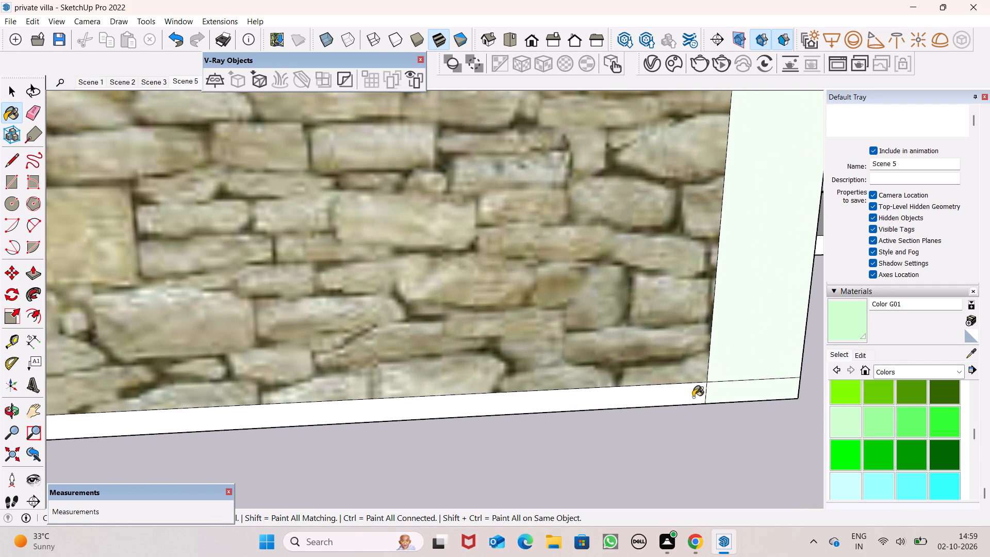
{"action": "scroll", "coordinate": [712, 373], "scroll_direction": "down", "scroll_amount": 7}
{"action": "scroll", "coordinate": [722, 343], "scroll_direction": "down", "scroll_amount": 18}
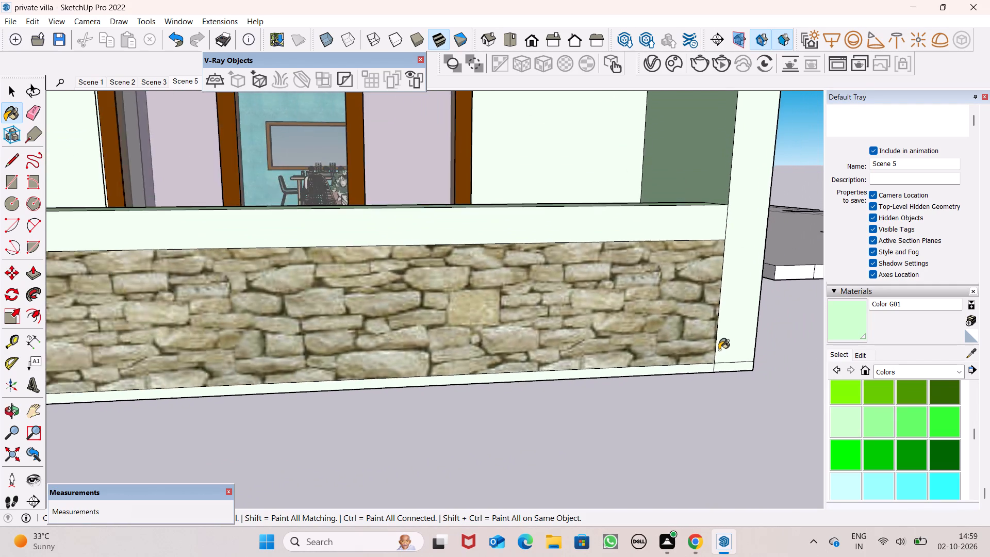
{"action": "scroll", "coordinate": [719, 350], "scroll_direction": "down", "scroll_amount": 15}
{"action": "scroll", "coordinate": [719, 357], "scroll_direction": "up", "scroll_amount": 1}
{"action": "scroll", "coordinate": [719, 357], "scroll_direction": "down", "scroll_amount": 20}
{"action": "scroll", "coordinate": [719, 357], "scroll_direction": "down", "scroll_amount": 2}
{"action": "right_click", "coordinate": [707, 355]}
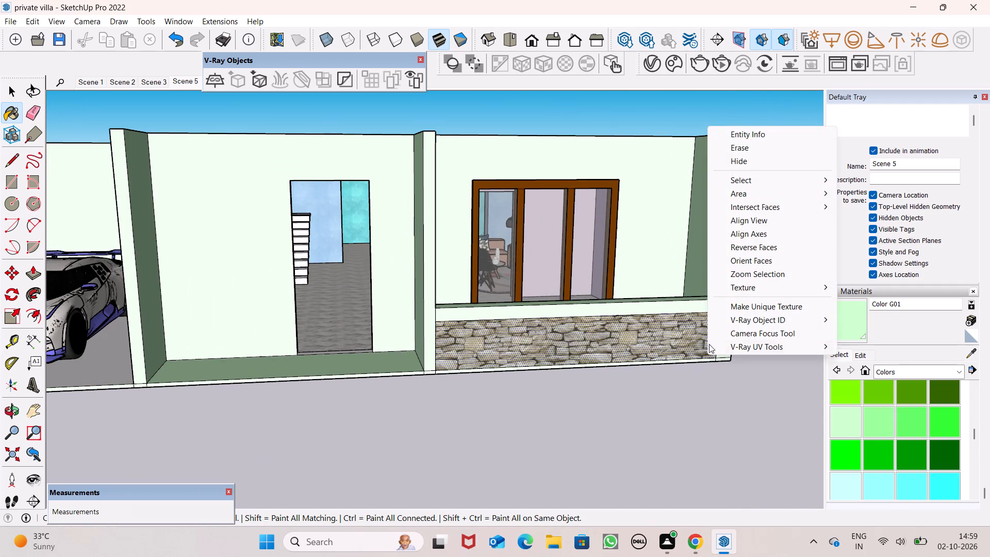
{"action": "scroll", "coordinate": [712, 348], "scroll_direction": "down", "scroll_amount": 1}
{"action": "scroll", "coordinate": [707, 432], "scroll_direction": "down", "scroll_amount": 8}
{"action": "left_click", "coordinate": [707, 429]}
{"action": "scroll", "coordinate": [681, 394], "scroll_direction": "down", "scroll_amount": 5}
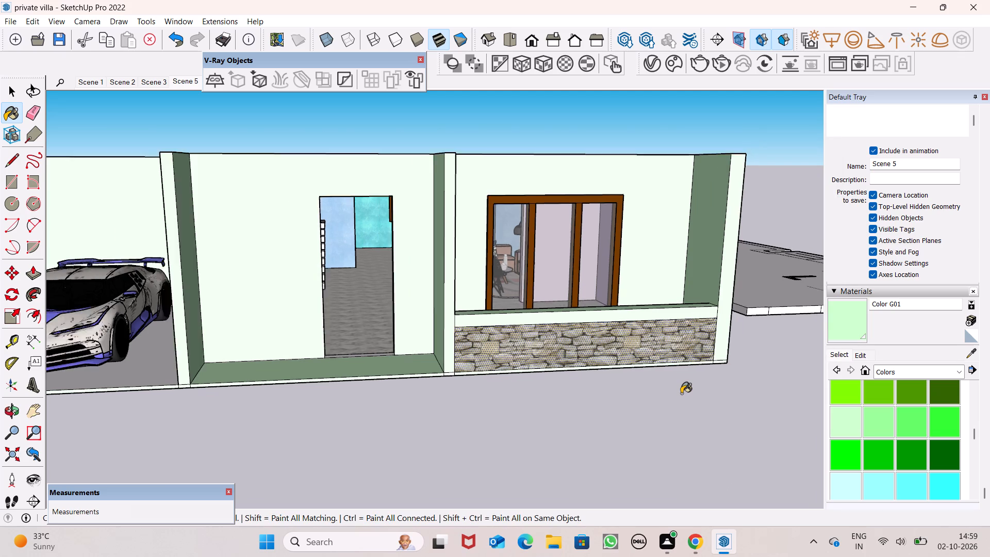
{"action": "scroll", "coordinate": [681, 394], "scroll_direction": "down", "scroll_amount": 20}
{"action": "scroll", "coordinate": [681, 394], "scroll_direction": "down", "scroll_amount": 6}
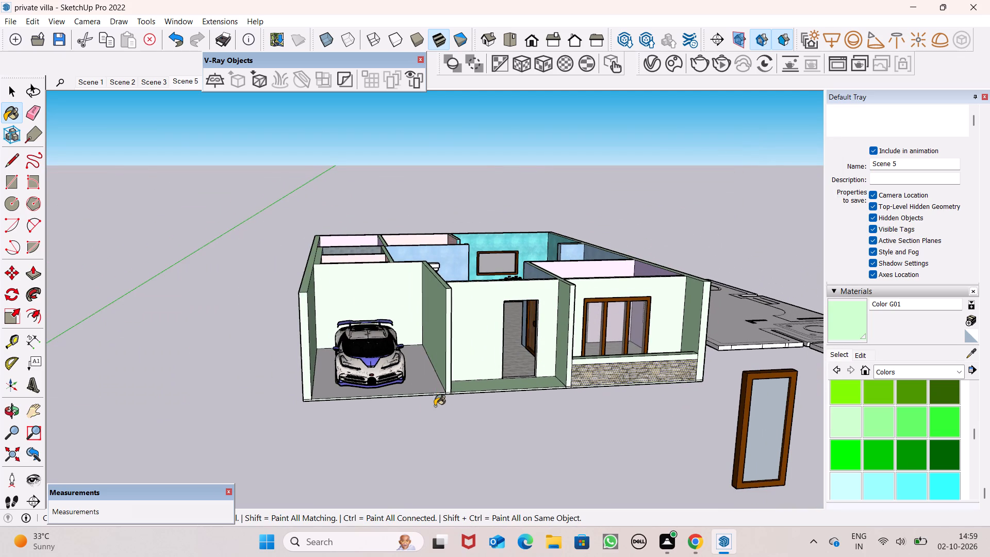
Paint the white base edge along the long windowless exterior wall on the garage side with Color G01.
{"action": "middle_click_drag", "start_coordinate": [427, 413], "coordinate": [574, 281]}
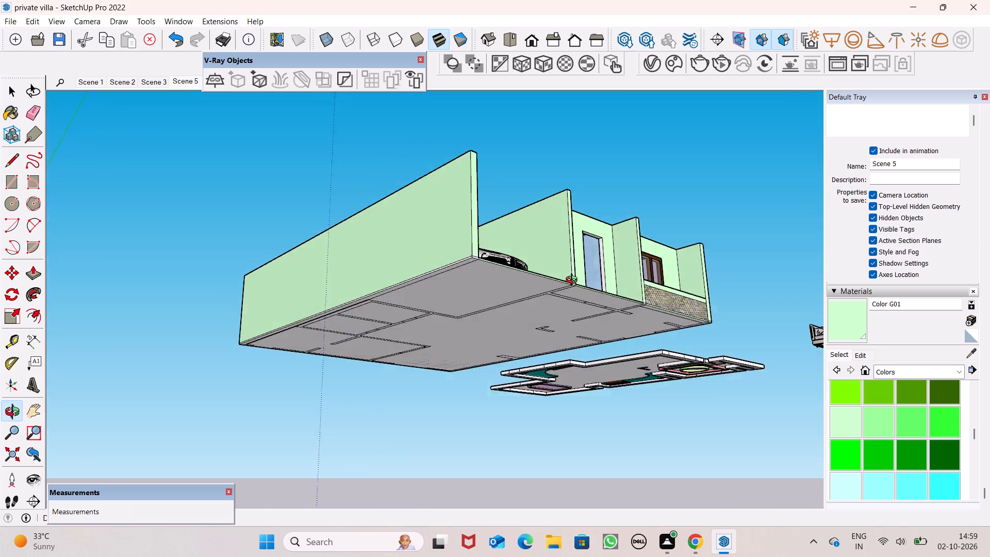
{"action": "middle_click_drag", "start_coordinate": [574, 281], "coordinate": [902, 401]}
{"action": "scroll", "coordinate": [218, 416], "scroll_direction": "up", "scroll_amount": 8}
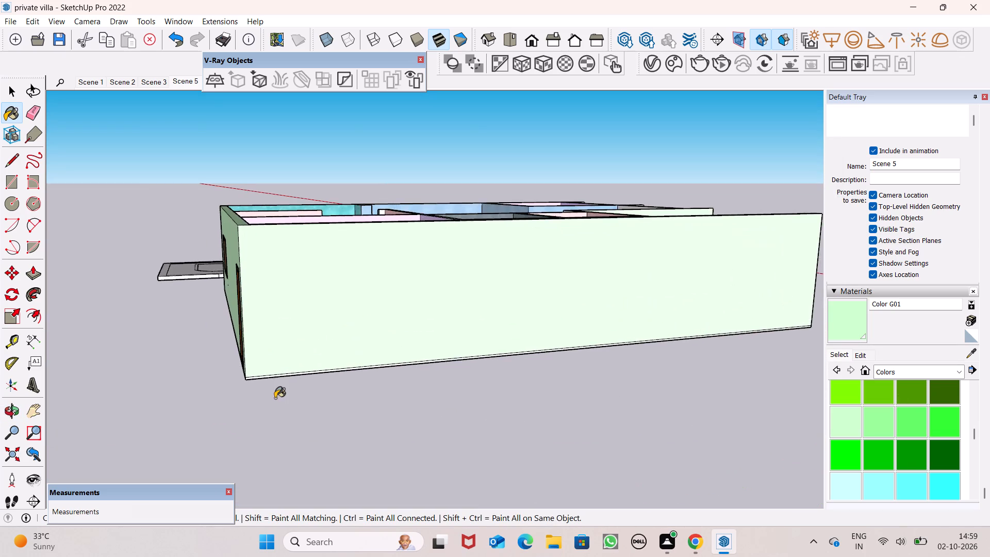
{"action": "scroll", "coordinate": [274, 398], "scroll_direction": "up", "scroll_amount": 19}
{"action": "middle_click", "coordinate": [270, 380]}
{"action": "scroll", "coordinate": [265, 373], "scroll_direction": "up", "scroll_amount": 17}
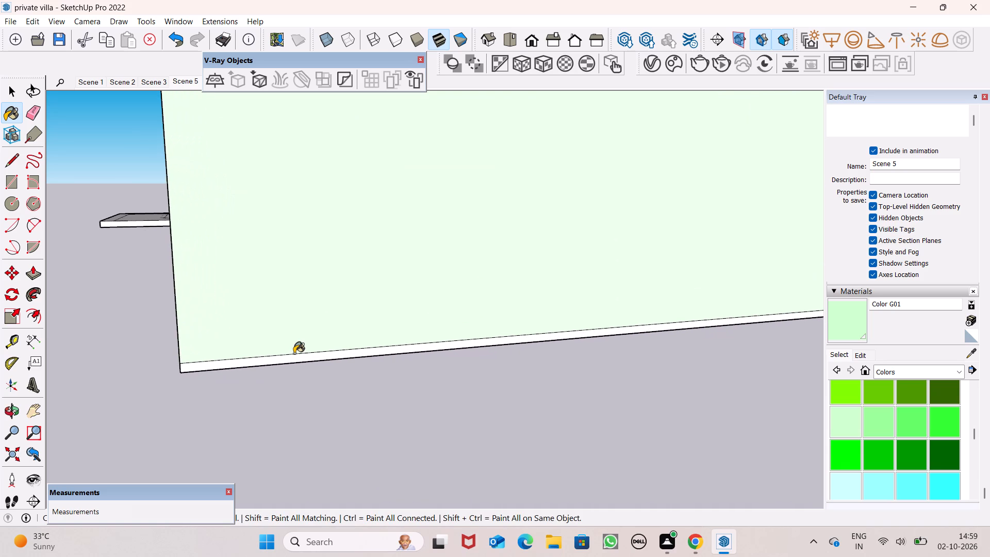
{"action": "left_click", "coordinate": [294, 358]}
{"action": "scroll", "coordinate": [331, 388], "scroll_direction": "down", "scroll_amount": 13}
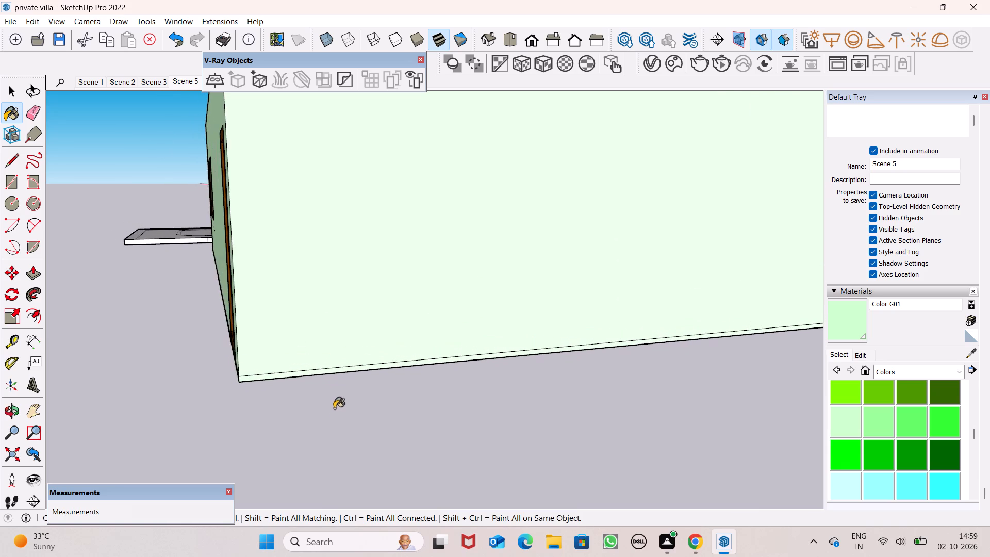
Paint the base edge segments beside and below the wooden door on the adjoining exterior wall with Color G01.
{"action": "middle_click_drag", "start_coordinate": [336, 409], "coordinate": [662, 401]}
{"action": "scroll", "coordinate": [563, 317], "scroll_direction": "up", "scroll_amount": 8}
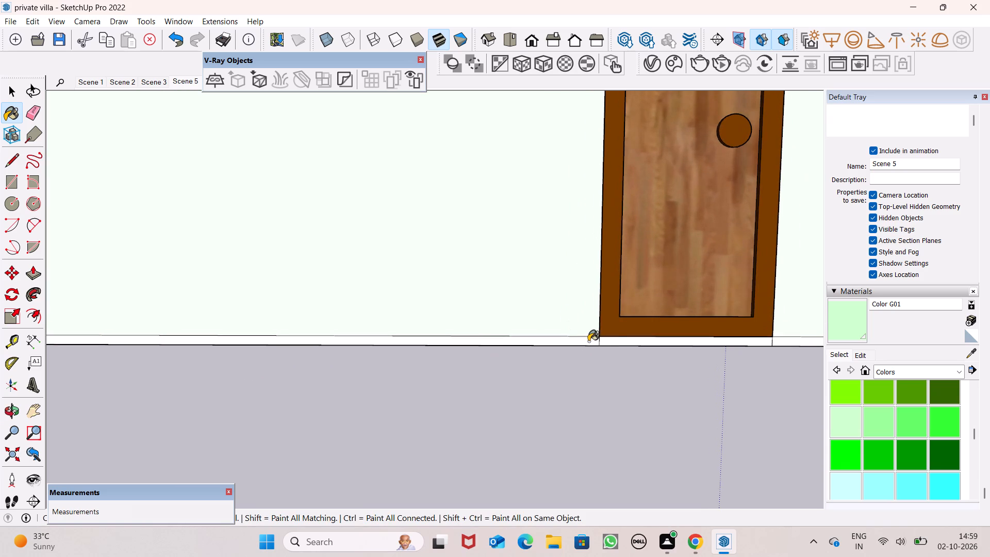
{"action": "left_click", "coordinate": [589, 341]}
{"action": "left_click", "coordinate": [612, 343]}
{"action": "scroll", "coordinate": [607, 340], "scroll_direction": "down", "scroll_amount": 7}
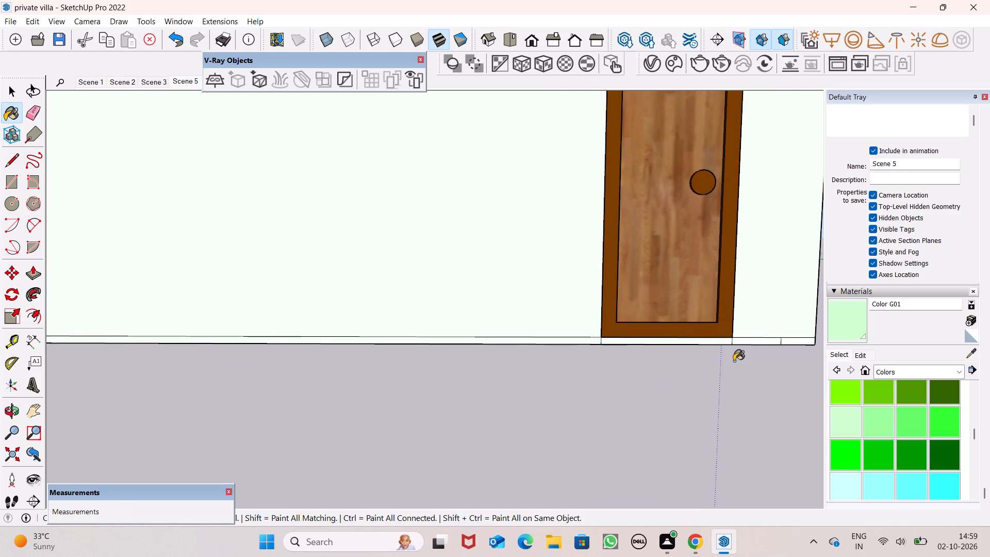
{"action": "scroll", "coordinate": [810, 340], "scroll_direction": "up", "scroll_amount": 6}
{"action": "scroll", "coordinate": [810, 340], "scroll_direction": "down", "scroll_amount": 1}
{"action": "left_click", "coordinate": [798, 338]}
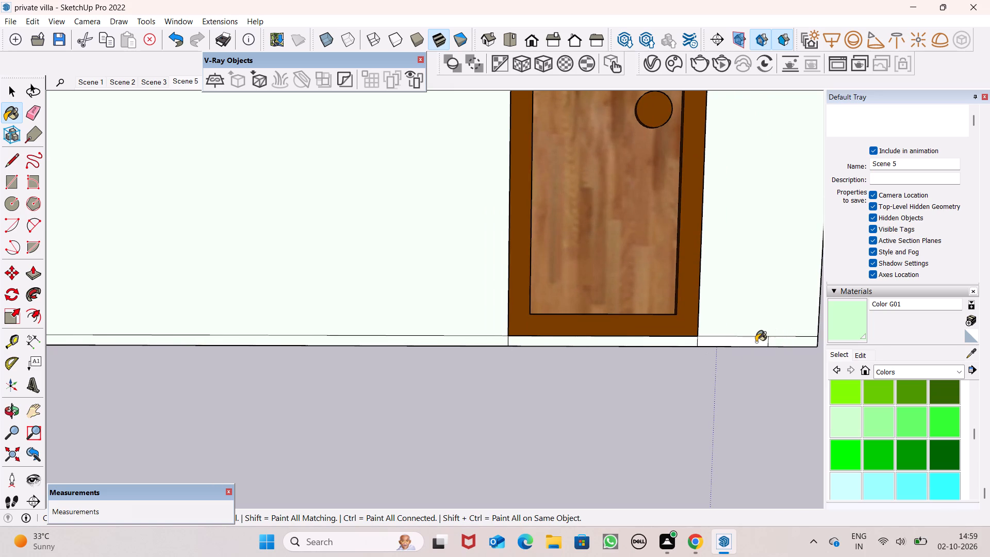
{"action": "left_click", "coordinate": [754, 342]}
{"action": "scroll", "coordinate": [756, 334], "scroll_direction": "down", "scroll_amount": 8}
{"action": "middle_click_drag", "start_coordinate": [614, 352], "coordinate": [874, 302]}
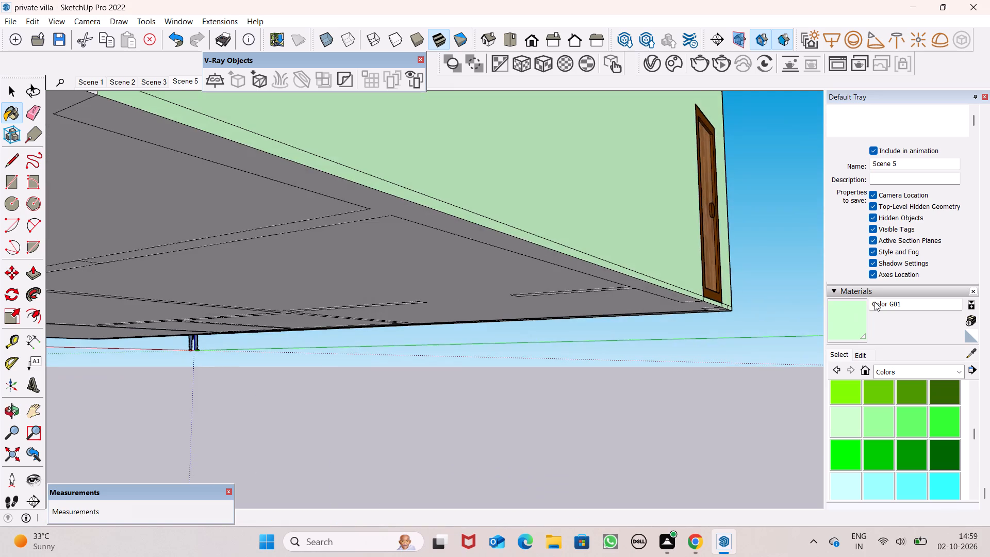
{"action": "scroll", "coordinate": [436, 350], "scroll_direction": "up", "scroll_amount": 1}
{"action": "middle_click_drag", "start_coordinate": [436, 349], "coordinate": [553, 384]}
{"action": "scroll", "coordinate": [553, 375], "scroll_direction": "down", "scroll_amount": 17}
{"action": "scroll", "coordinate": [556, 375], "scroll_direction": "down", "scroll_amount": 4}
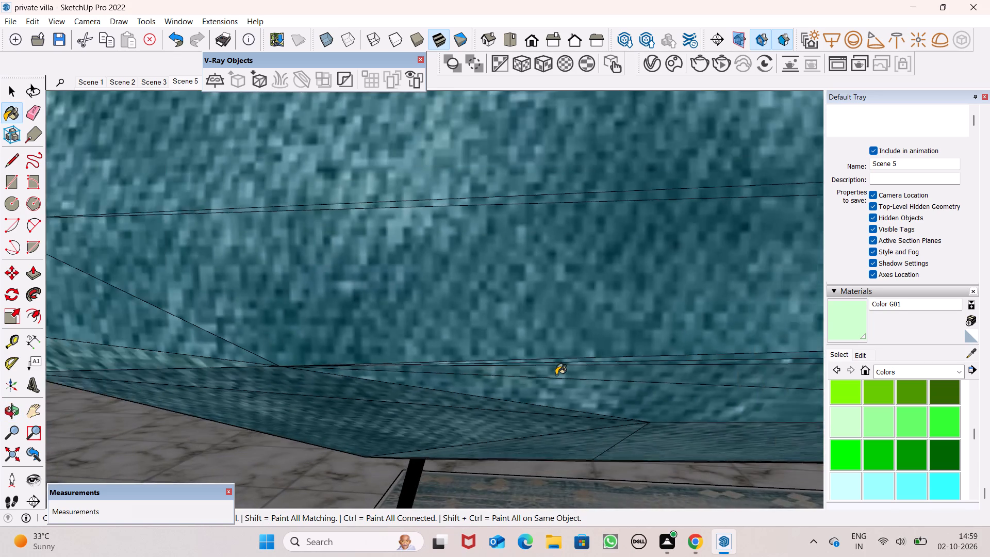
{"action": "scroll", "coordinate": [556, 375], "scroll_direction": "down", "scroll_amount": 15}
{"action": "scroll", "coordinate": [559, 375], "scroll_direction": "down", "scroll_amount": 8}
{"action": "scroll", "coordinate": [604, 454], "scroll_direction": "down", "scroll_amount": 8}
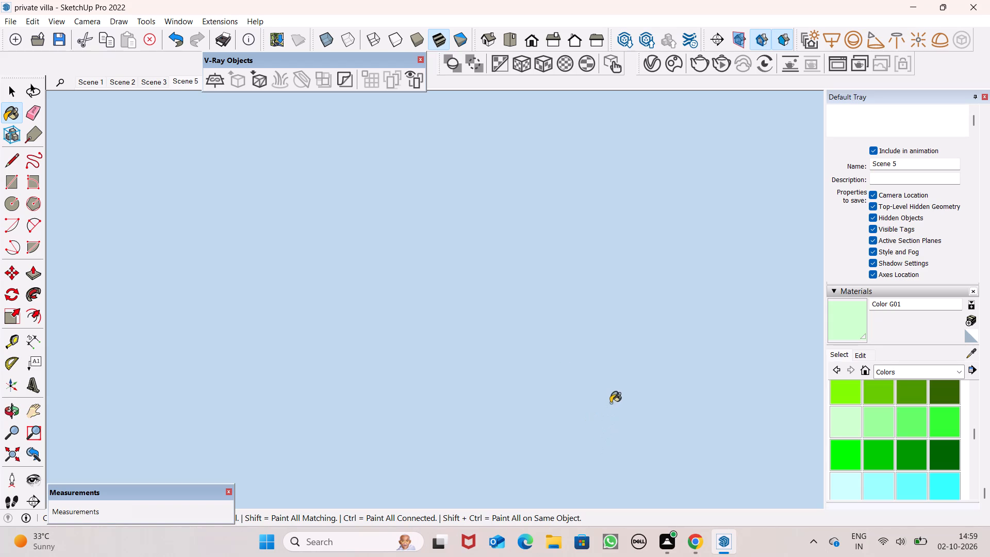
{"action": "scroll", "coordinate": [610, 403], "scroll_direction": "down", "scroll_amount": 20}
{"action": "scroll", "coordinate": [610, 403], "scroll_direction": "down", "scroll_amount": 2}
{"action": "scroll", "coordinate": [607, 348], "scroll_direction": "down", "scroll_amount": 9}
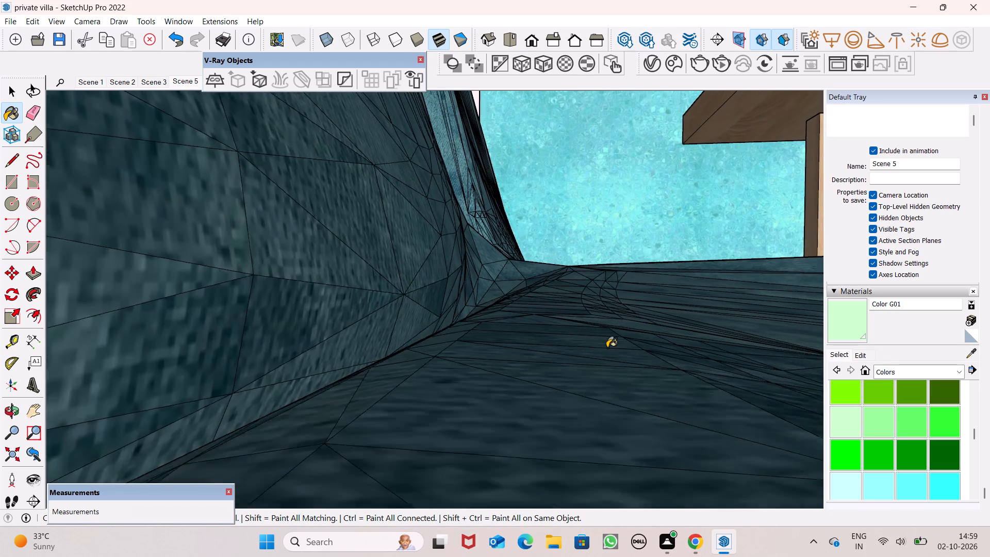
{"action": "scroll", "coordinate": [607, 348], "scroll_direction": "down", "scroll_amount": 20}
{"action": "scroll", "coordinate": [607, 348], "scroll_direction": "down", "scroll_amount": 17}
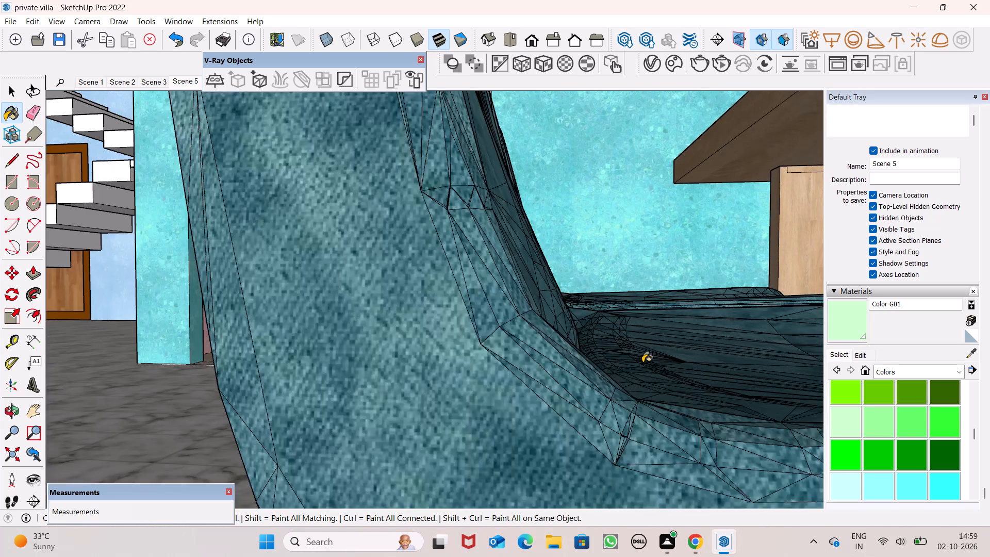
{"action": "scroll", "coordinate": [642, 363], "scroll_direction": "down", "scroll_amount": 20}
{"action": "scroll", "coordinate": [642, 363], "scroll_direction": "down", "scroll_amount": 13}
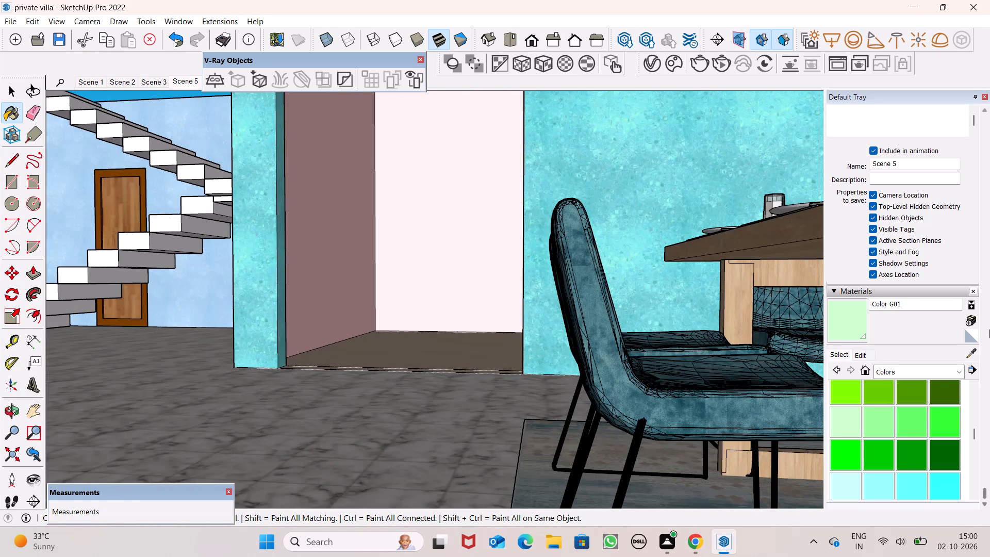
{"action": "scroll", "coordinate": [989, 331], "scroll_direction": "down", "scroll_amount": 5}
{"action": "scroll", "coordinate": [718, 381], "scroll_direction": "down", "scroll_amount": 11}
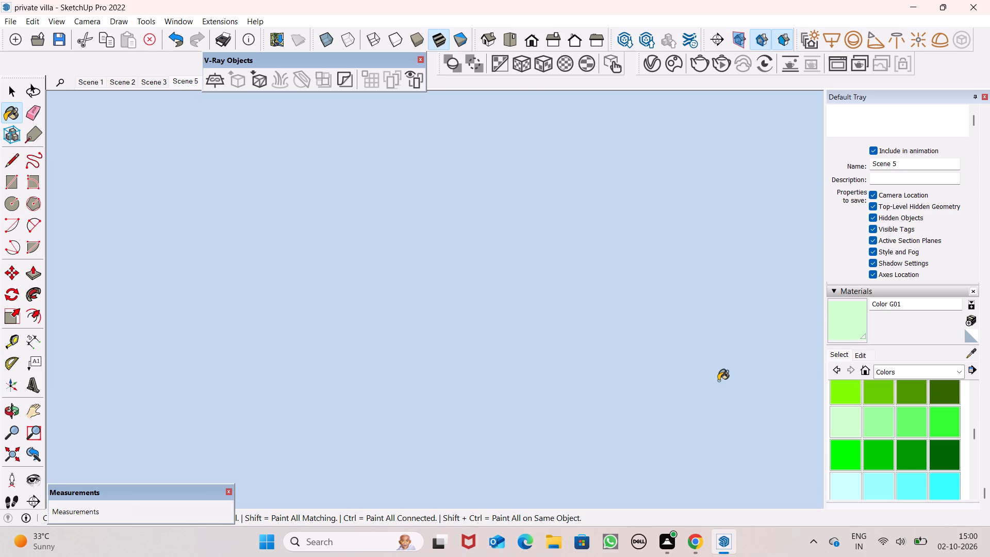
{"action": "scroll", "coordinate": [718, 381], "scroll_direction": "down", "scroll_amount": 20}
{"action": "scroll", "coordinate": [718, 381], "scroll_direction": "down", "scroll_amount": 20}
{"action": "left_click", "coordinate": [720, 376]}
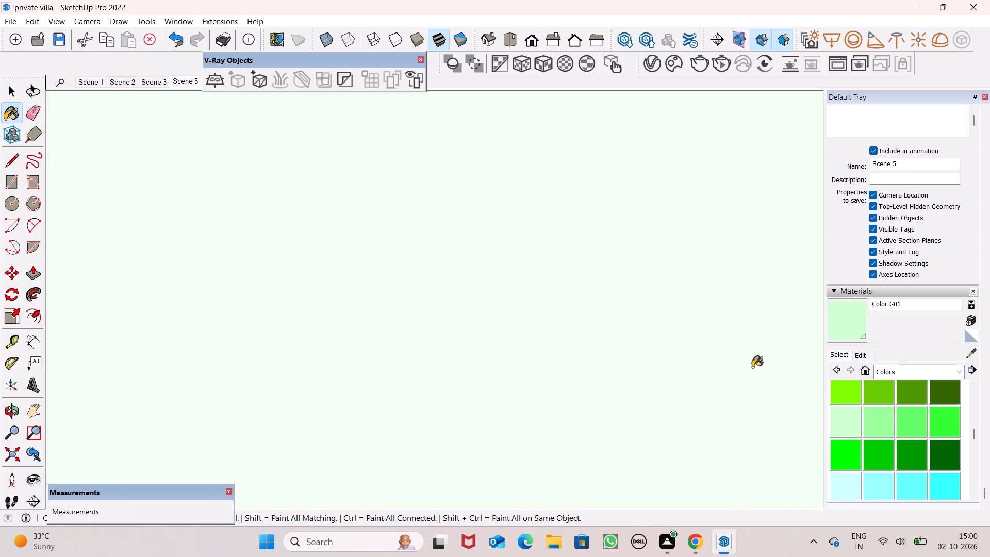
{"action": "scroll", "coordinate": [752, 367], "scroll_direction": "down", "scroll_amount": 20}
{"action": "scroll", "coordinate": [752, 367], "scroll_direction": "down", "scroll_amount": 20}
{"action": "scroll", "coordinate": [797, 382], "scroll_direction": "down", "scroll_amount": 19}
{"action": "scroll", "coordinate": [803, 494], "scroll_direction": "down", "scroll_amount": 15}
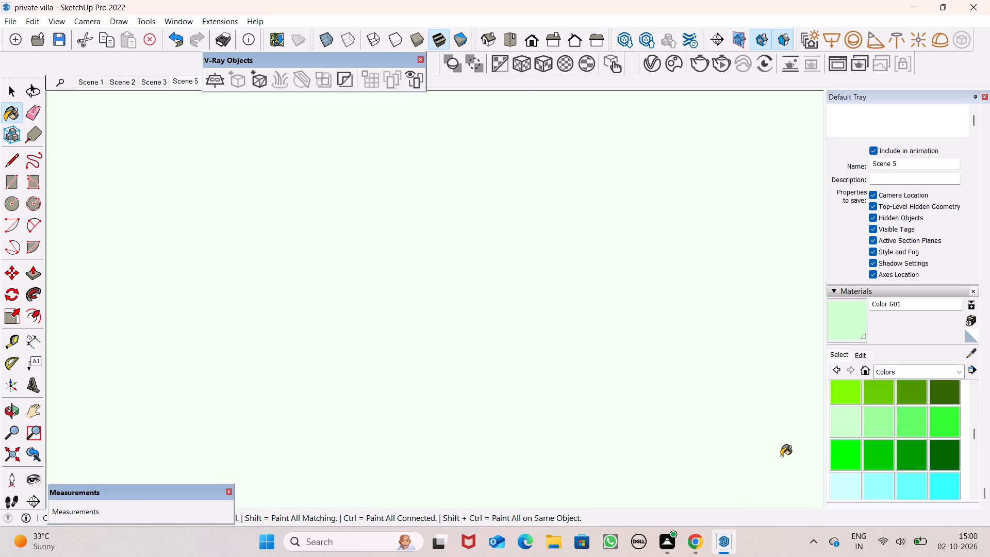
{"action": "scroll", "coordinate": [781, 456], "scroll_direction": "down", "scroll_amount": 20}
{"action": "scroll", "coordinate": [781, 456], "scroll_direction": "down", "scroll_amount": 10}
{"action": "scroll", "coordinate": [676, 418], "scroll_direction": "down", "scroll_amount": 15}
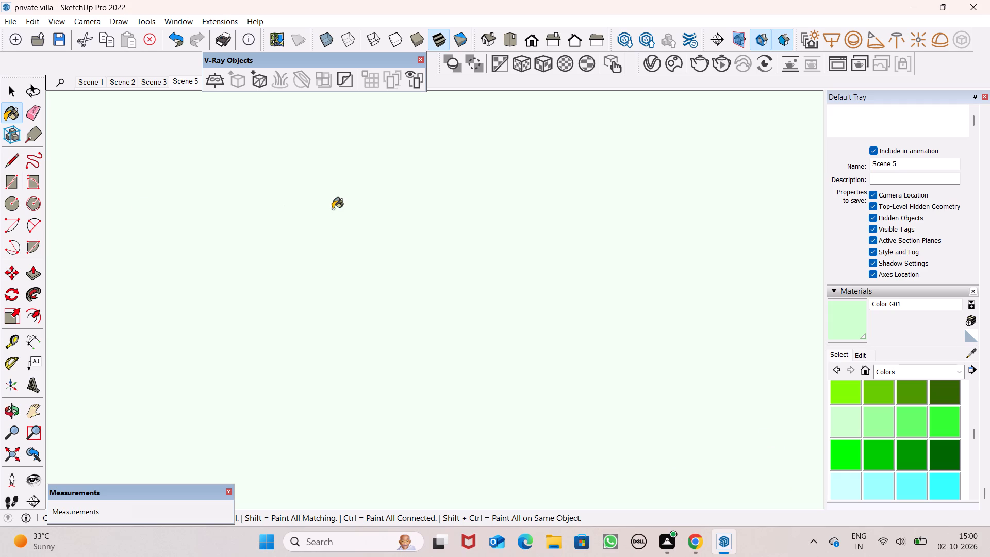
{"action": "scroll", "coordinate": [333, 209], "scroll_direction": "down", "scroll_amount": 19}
Examine the windowed exterior wall and its base edge, and the whole villa from the front.
{"action": "scroll", "coordinate": [395, 260], "scroll_direction": "down", "scroll_amount": 19}
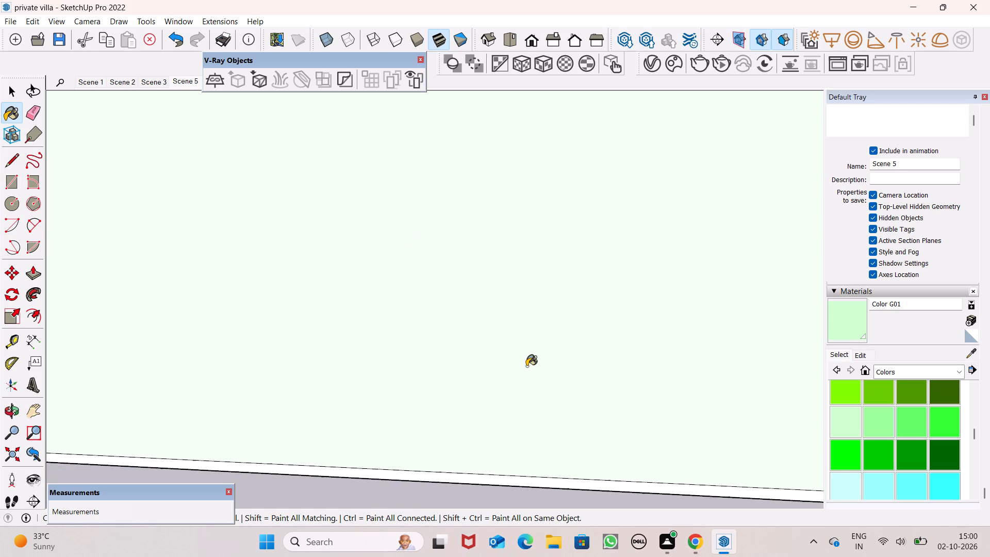
{"action": "scroll", "coordinate": [526, 366], "scroll_direction": "down", "scroll_amount": 5}
{"action": "left_click", "coordinate": [526, 366]}
{"action": "scroll", "coordinate": [526, 366], "scroll_direction": "down", "scroll_amount": 11}
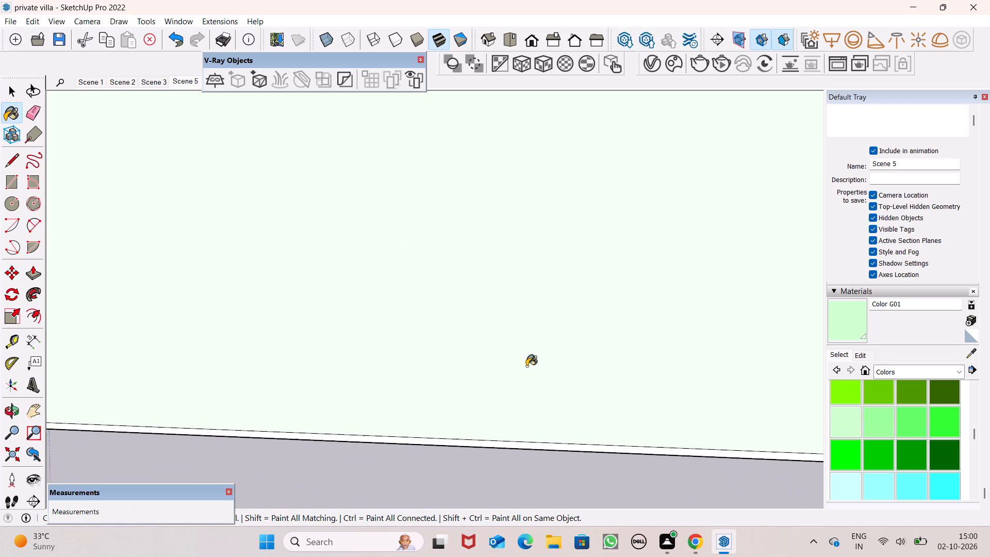
{"action": "scroll", "coordinate": [526, 366], "scroll_direction": "up", "scroll_amount": 1}
{"action": "scroll", "coordinate": [526, 366], "scroll_direction": "down", "scroll_amount": 1}
{"action": "scroll", "coordinate": [526, 366], "scroll_direction": "up", "scroll_amount": 1}
{"action": "scroll", "coordinate": [526, 366], "scroll_direction": "down", "scroll_amount": 20}
{"action": "scroll", "coordinate": [526, 366], "scroll_direction": "down", "scroll_amount": 20}
{"action": "right_click", "coordinate": [526, 366]}
{"action": "right_click", "coordinate": [526, 366]}
{"action": "scroll", "coordinate": [526, 366], "scroll_direction": "down", "scroll_amount": 4}
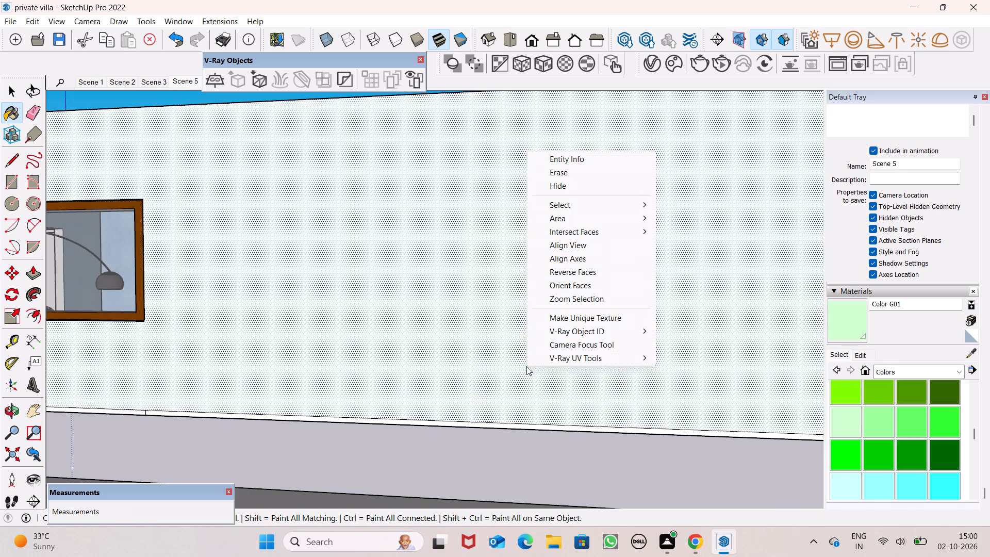
{"action": "scroll", "coordinate": [526, 366], "scroll_direction": "down", "scroll_amount": 11}
{"action": "scroll", "coordinate": [353, 117], "scroll_direction": "down", "scroll_amount": 12}
{"action": "left_click", "coordinate": [105, 94]}
{"action": "scroll", "coordinate": [468, 208], "scroll_direction": "down", "scroll_amount": 8}
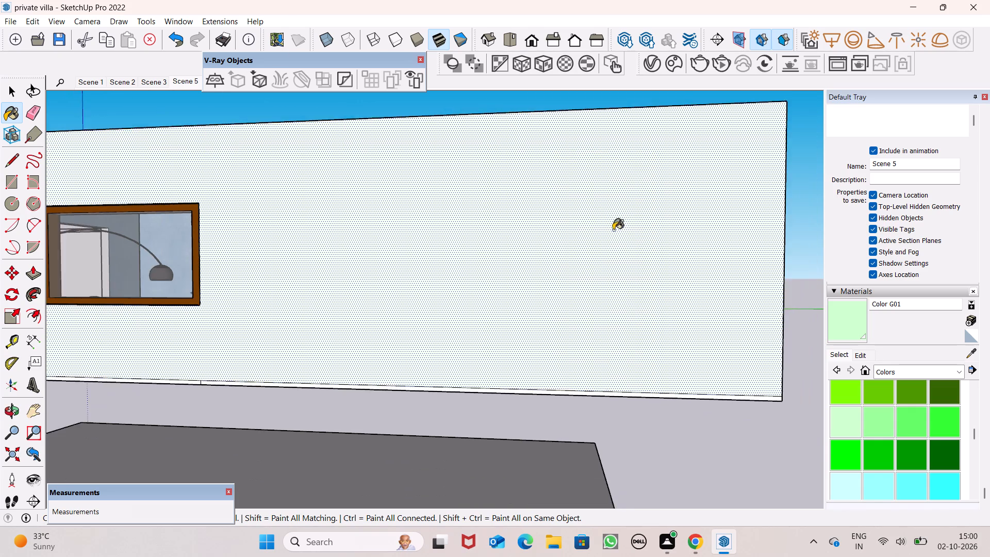
{"action": "scroll", "coordinate": [613, 230], "scroll_direction": "down", "scroll_amount": 18}
{"action": "scroll", "coordinate": [683, 275], "scroll_direction": "down", "scroll_amount": 13}
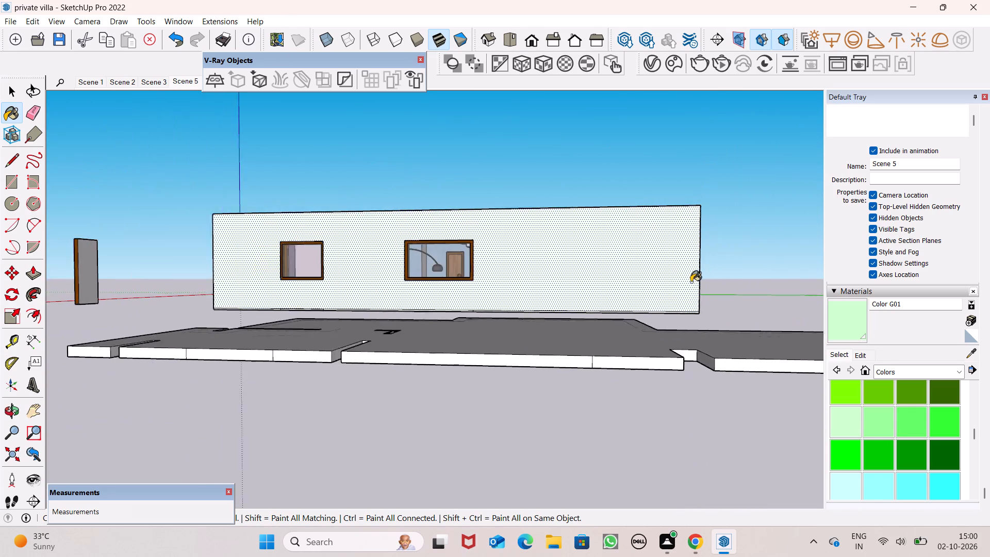
{"action": "middle_click_drag", "start_coordinate": [691, 282], "coordinate": [989, 392]}
{"action": "scroll", "coordinate": [691, 282], "scroll_direction": "down", "scroll_amount": 1}
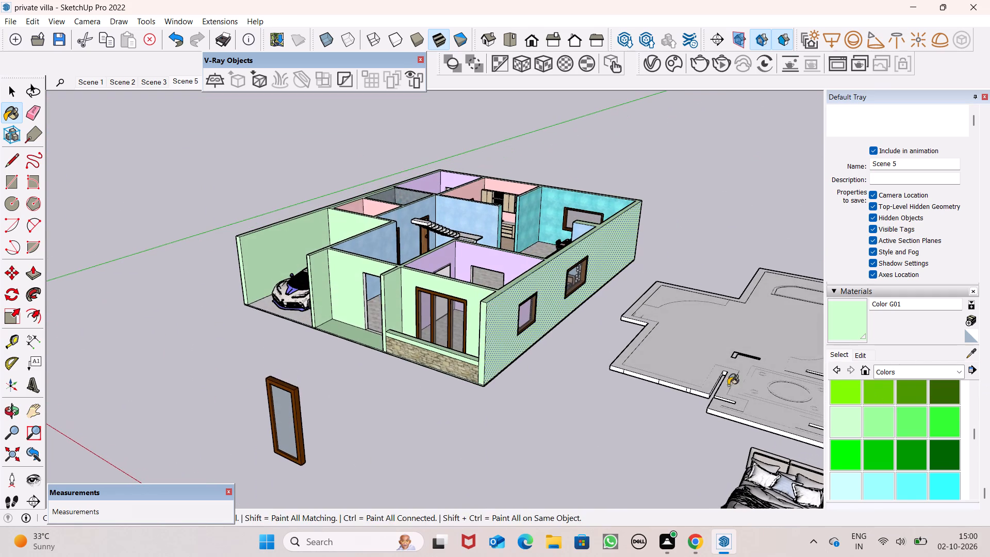
{"action": "middle_click_drag", "start_coordinate": [575, 392], "coordinate": [738, 416]}
{"action": "scroll", "coordinate": [731, 418], "scroll_direction": "down", "scroll_amount": 1}
{"action": "key", "text": "space"}
{"action": "left_click", "coordinate": [688, 433]}
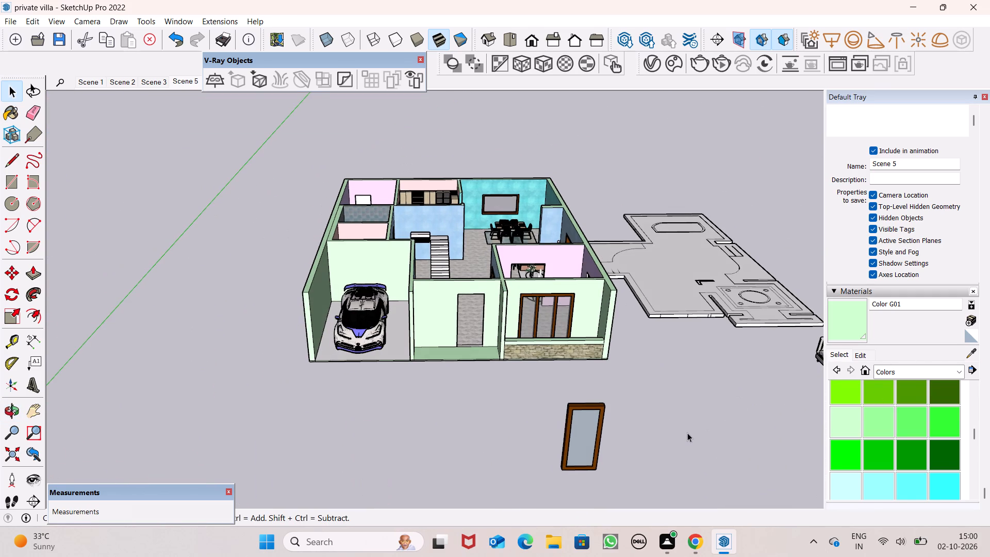
Inspect the main building's interior from above, checking the staircase and the hall floor around it.
{"action": "scroll", "coordinate": [712, 275], "scroll_direction": "up", "scroll_amount": 7}
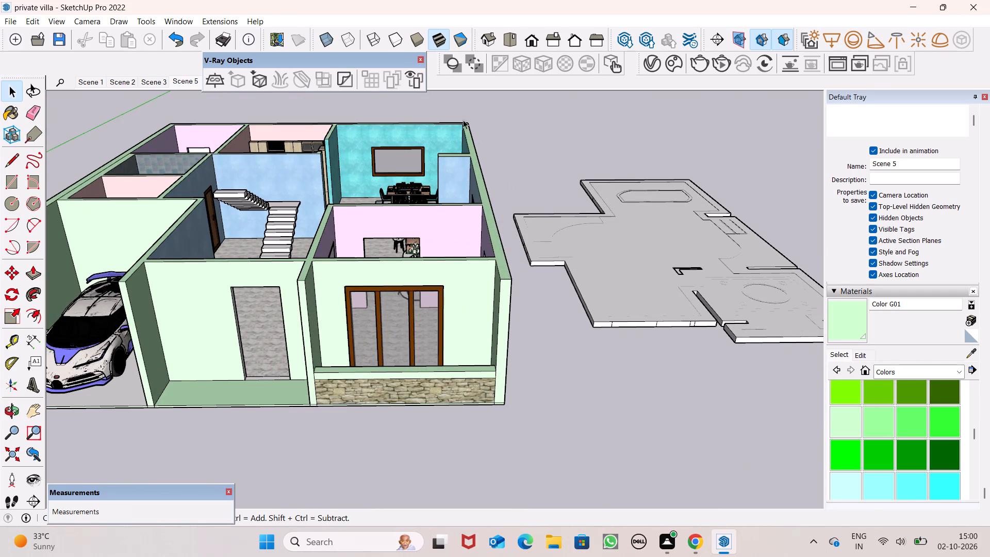
{"action": "scroll", "coordinate": [423, 155], "scroll_direction": "down", "scroll_amount": 12}
{"action": "middle_click_drag", "start_coordinate": [421, 184], "coordinate": [411, 243]}
{"action": "scroll", "coordinate": [421, 184], "scroll_direction": "up", "scroll_amount": 1}
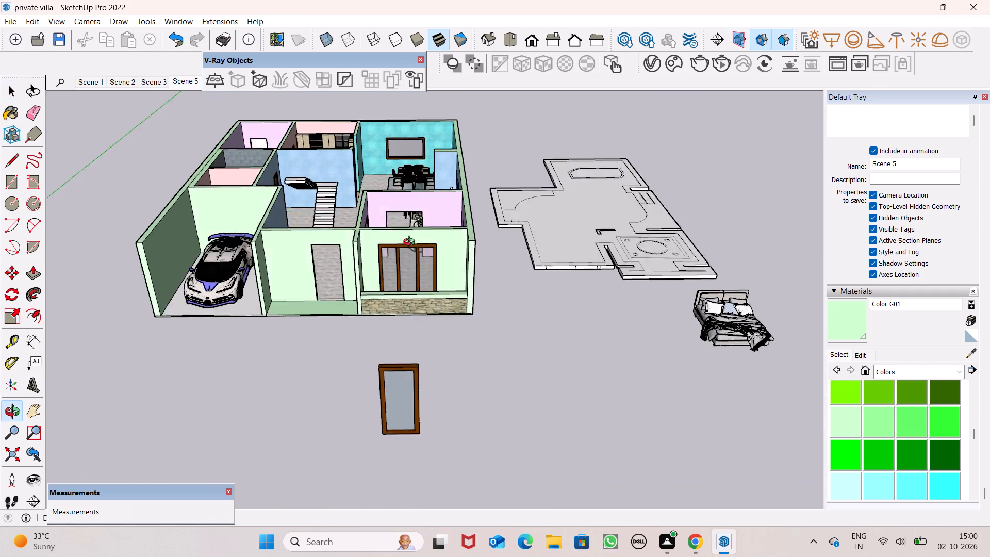
{"action": "middle_click_drag", "start_coordinate": [411, 243], "coordinate": [327, 312]}
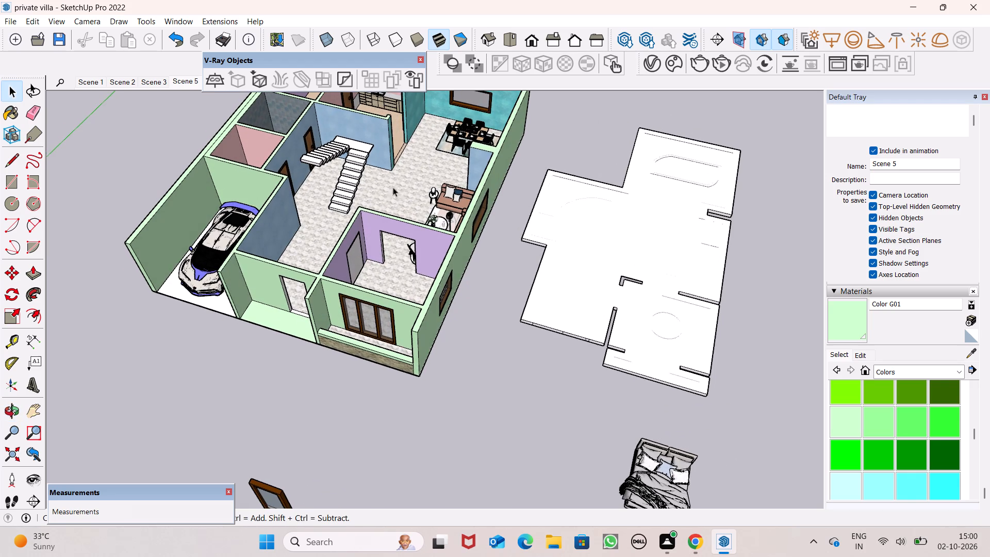
{"action": "scroll", "coordinate": [398, 173], "scroll_direction": "up", "scroll_amount": 4}
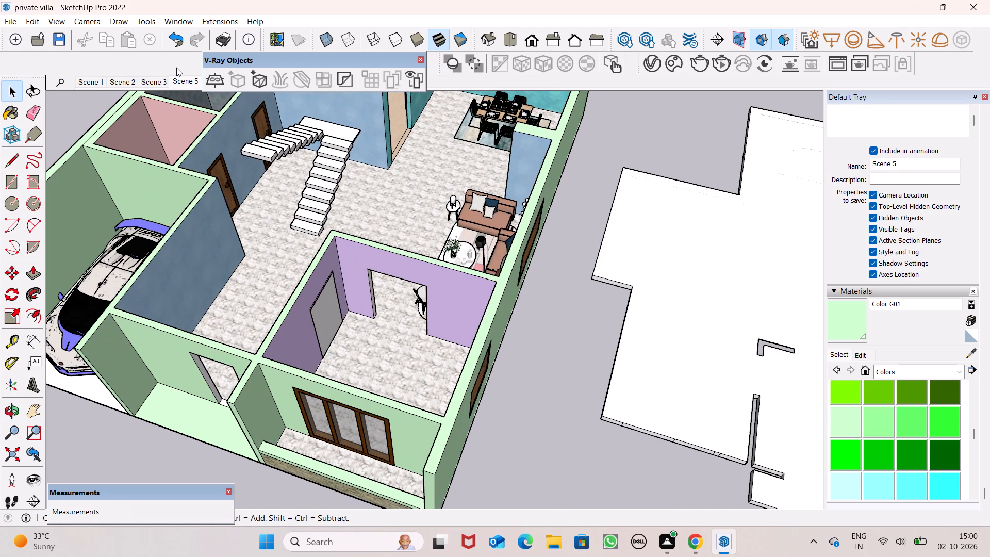
{"action": "left_click", "coordinate": [337, 145]}
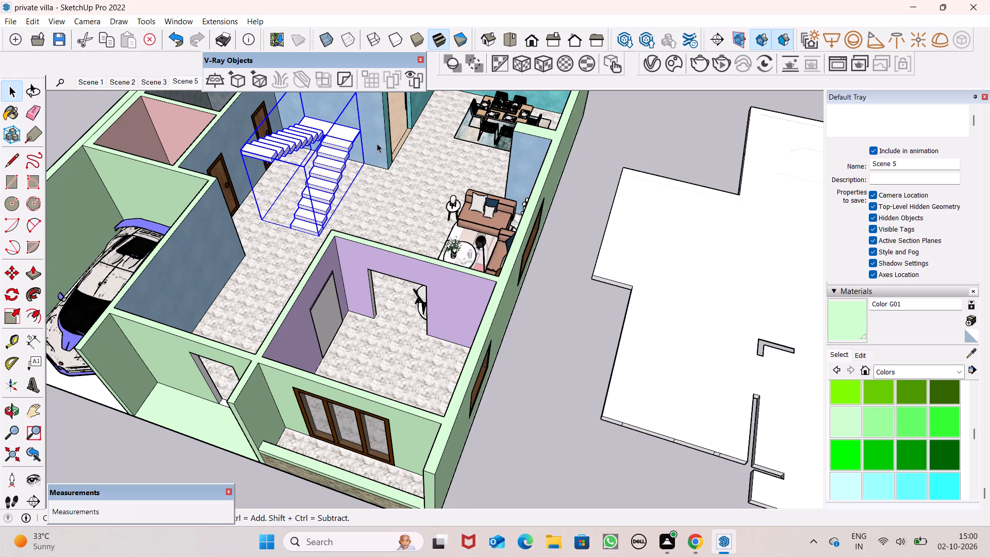
{"action": "left_click", "coordinate": [371, 212]}
Make the entire main building, including its walls, floor, staircase, car and furniture, into one group.
{"action": "scroll", "coordinate": [341, 158], "scroll_direction": "down", "scroll_amount": 8}
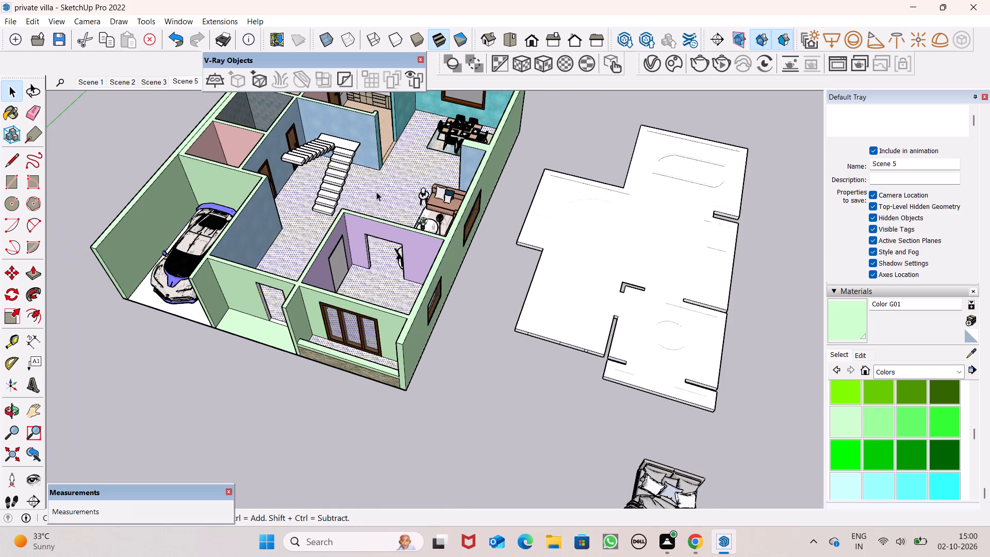
{"action": "scroll", "coordinate": [378, 193], "scroll_direction": "down", "scroll_amount": 7}
{"action": "middle_click_drag", "start_coordinate": [349, 258], "coordinate": [410, 285]}
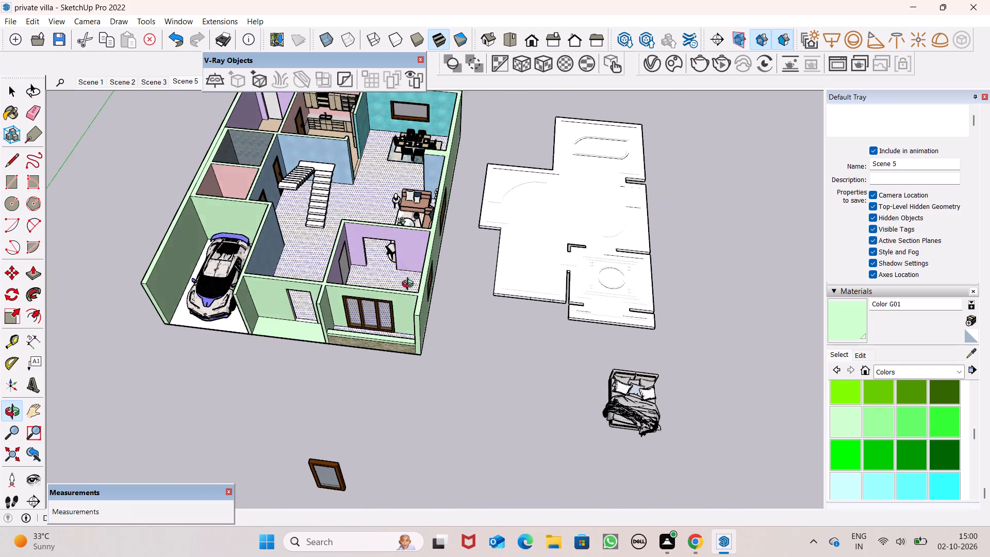
{"action": "middle_click_drag", "start_coordinate": [410, 285], "coordinate": [432, 324]}
{"action": "scroll", "coordinate": [420, 276], "scroll_direction": "down", "scroll_amount": 2}
{"action": "scroll", "coordinate": [419, 283], "scroll_direction": "up", "scroll_amount": 1}
{"action": "scroll", "coordinate": [419, 284], "scroll_direction": "down", "scroll_amount": 11}
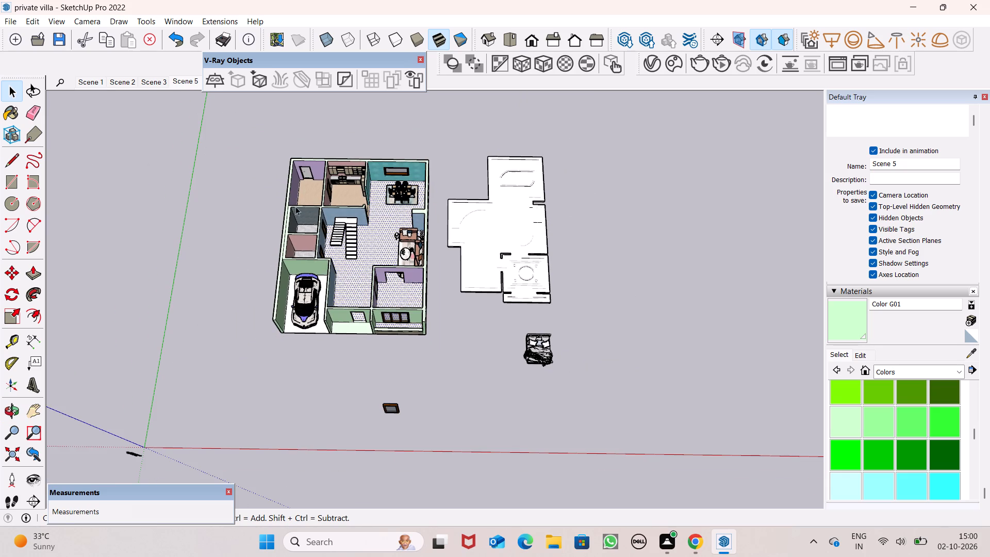
{"action": "left_click_drag", "start_coordinate": [253, 130], "coordinate": [357, 325]}
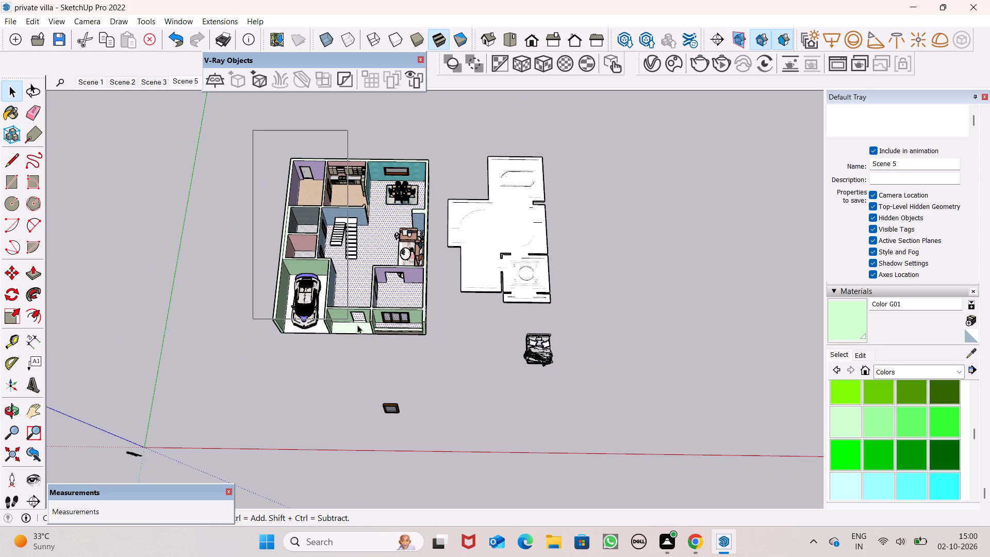
{"action": "left_click_drag", "start_coordinate": [357, 325], "coordinate": [440, 367]}
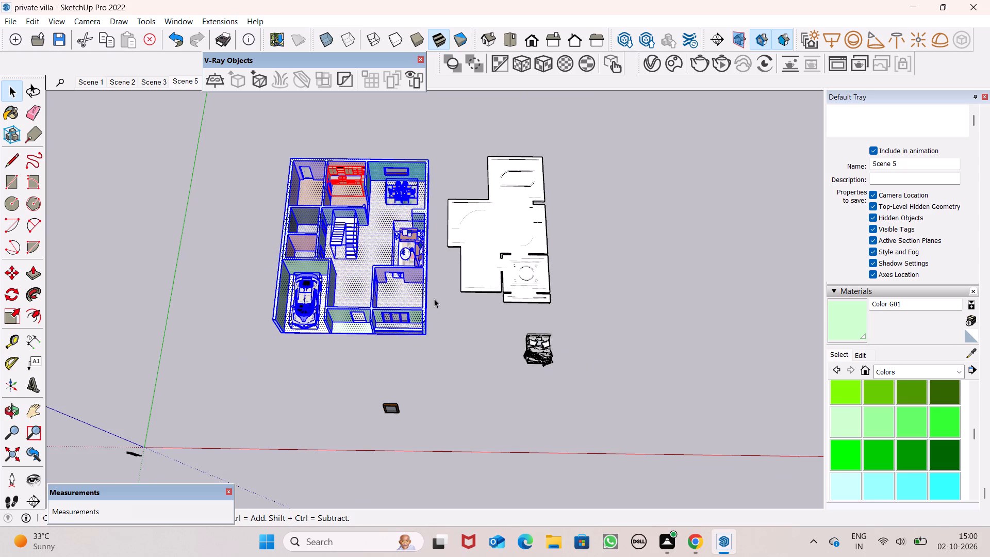
{"action": "right_click", "coordinate": [423, 293], "text": "ctrl"}
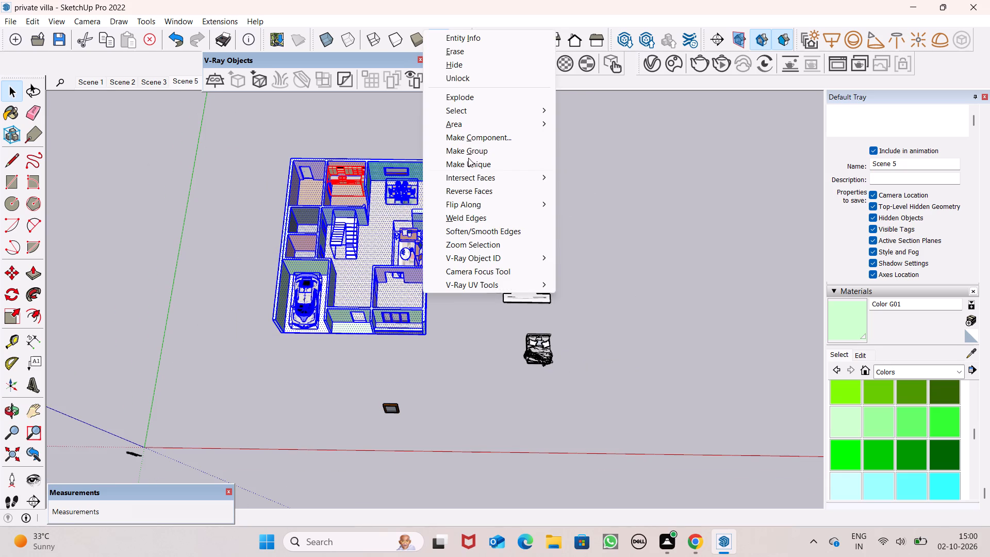
{"action": "left_click", "coordinate": [469, 154], "text": "ctrl"}
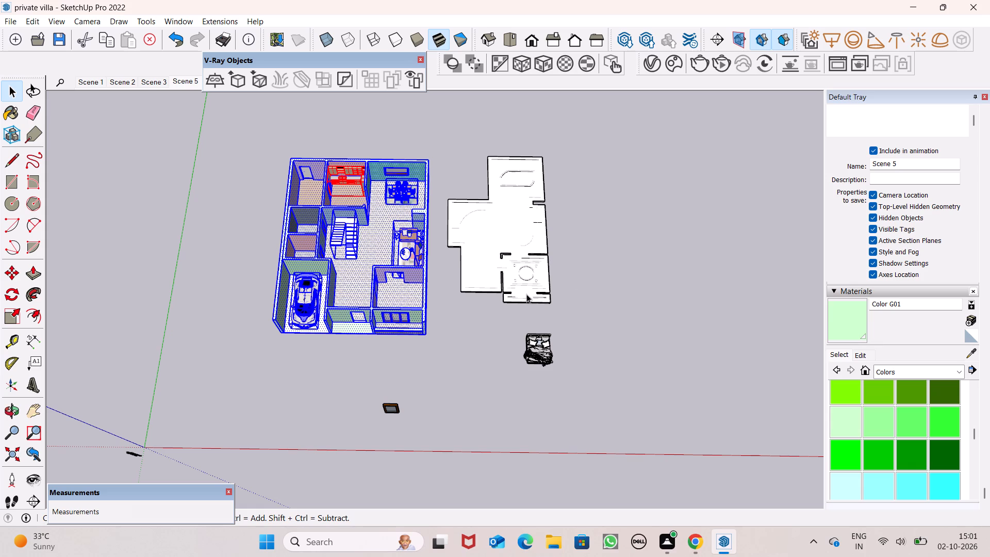
Move the separate floor layout slab onto the main building's walls, aligning its front corner with the wall-top corner beside the glazed porch.
{"action": "left_click", "coordinate": [509, 256]}
{"action": "scroll", "coordinate": [544, 326], "scroll_direction": "up", "scroll_amount": 1}
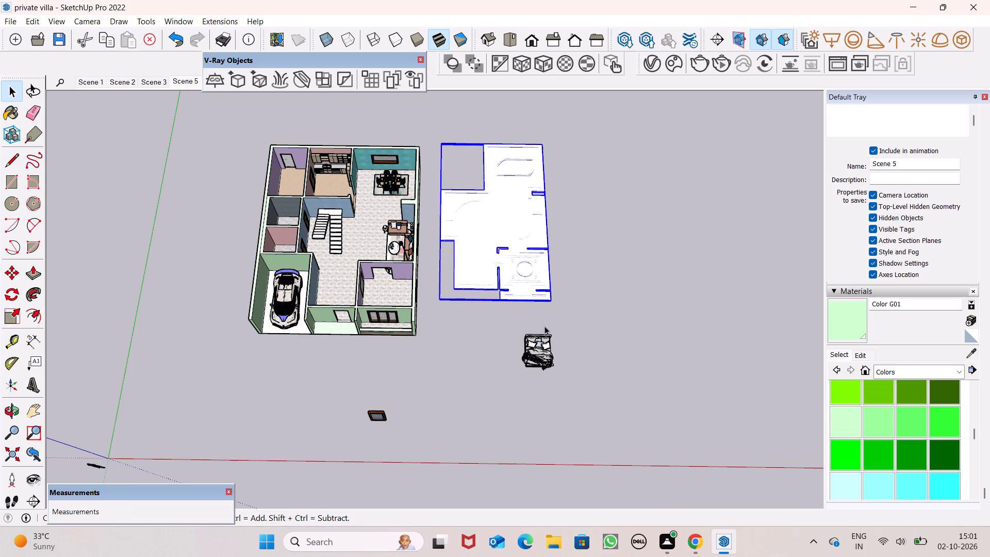
{"action": "key", "text": "m"}
{"action": "key", "text": "Return"}
{"action": "middle_click_drag", "start_coordinate": [489, 327], "coordinate": [492, 287]}
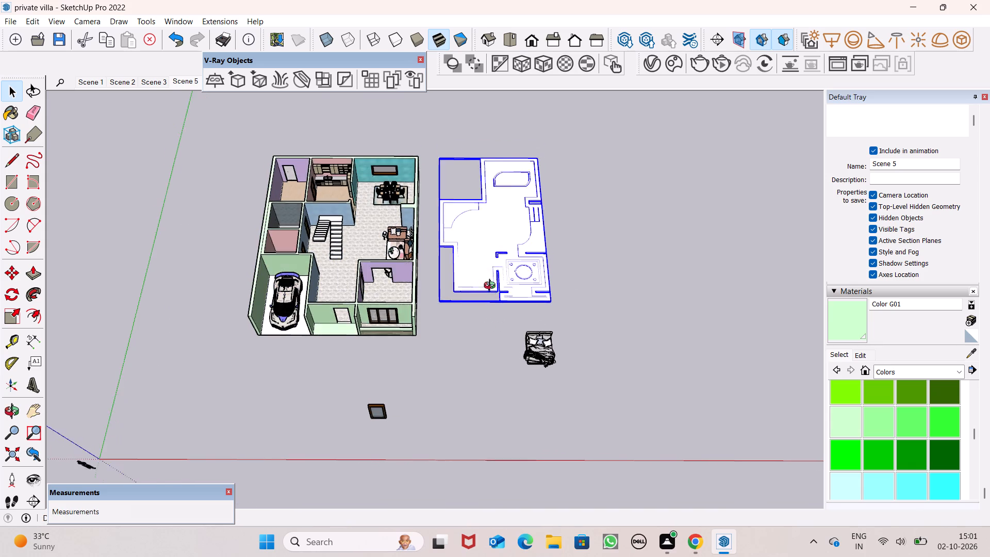
{"action": "middle_click_drag", "start_coordinate": [492, 287], "coordinate": [510, 157]}
{"action": "scroll", "coordinate": [549, 292], "scroll_direction": "up", "scroll_amount": 5}
{"action": "scroll", "coordinate": [555, 320], "scroll_direction": "down", "scroll_amount": 1}
{"action": "scroll", "coordinate": [555, 320], "scroll_direction": "up", "scroll_amount": 5}
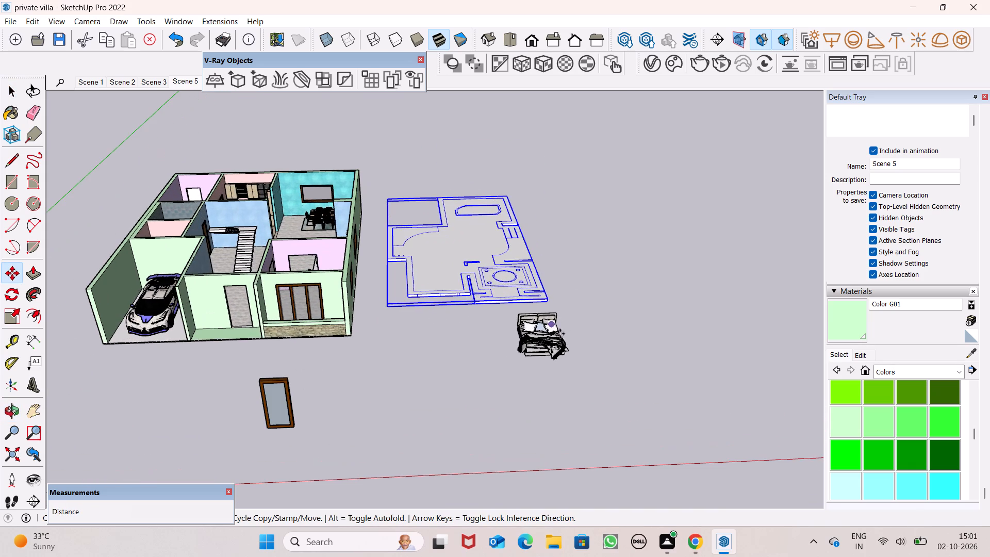
{"action": "scroll", "coordinate": [566, 343], "scroll_direction": "up", "scroll_amount": 9}
{"action": "scroll", "coordinate": [513, 292], "scroll_direction": "up", "scroll_amount": 6}
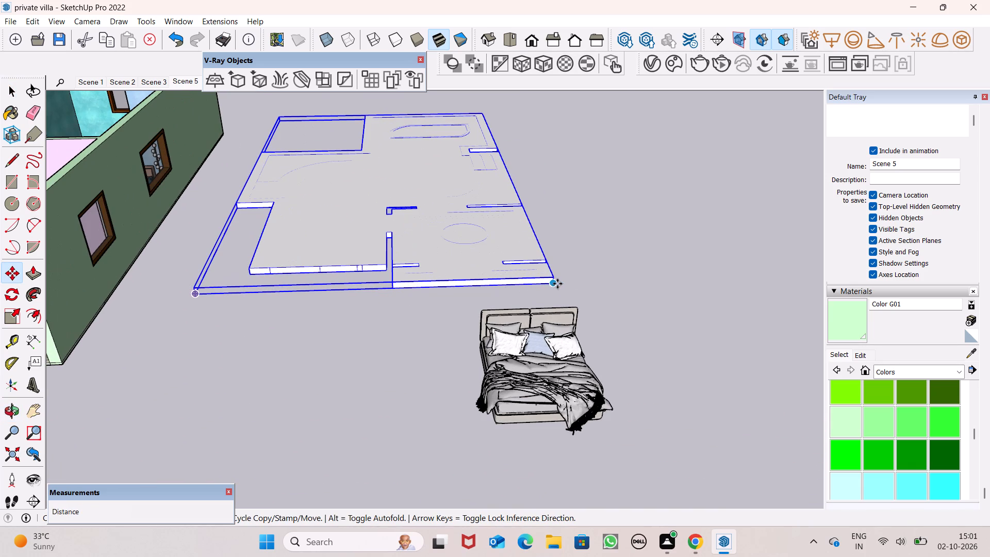
{"action": "left_click_drag", "start_coordinate": [558, 283], "coordinate": [20, 167]}
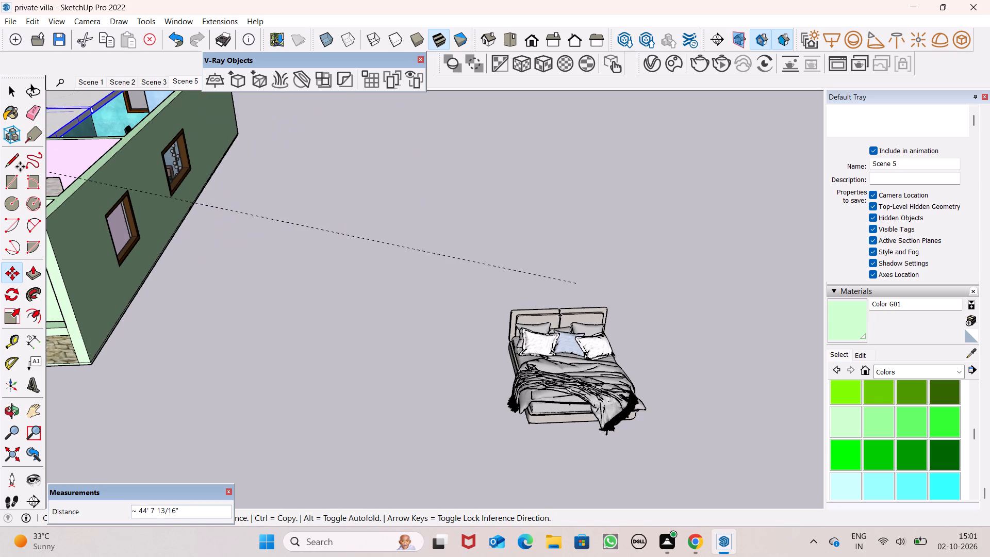
{"action": "left_click_drag", "start_coordinate": [20, 167], "coordinate": [48, 208]}
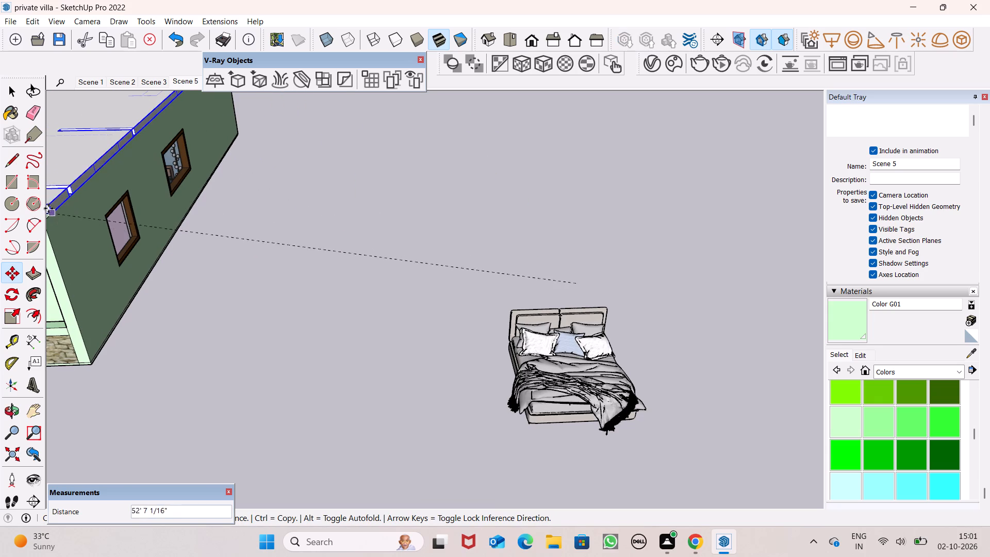
{"action": "left_click_drag", "start_coordinate": [48, 208], "coordinate": [135, 223]}
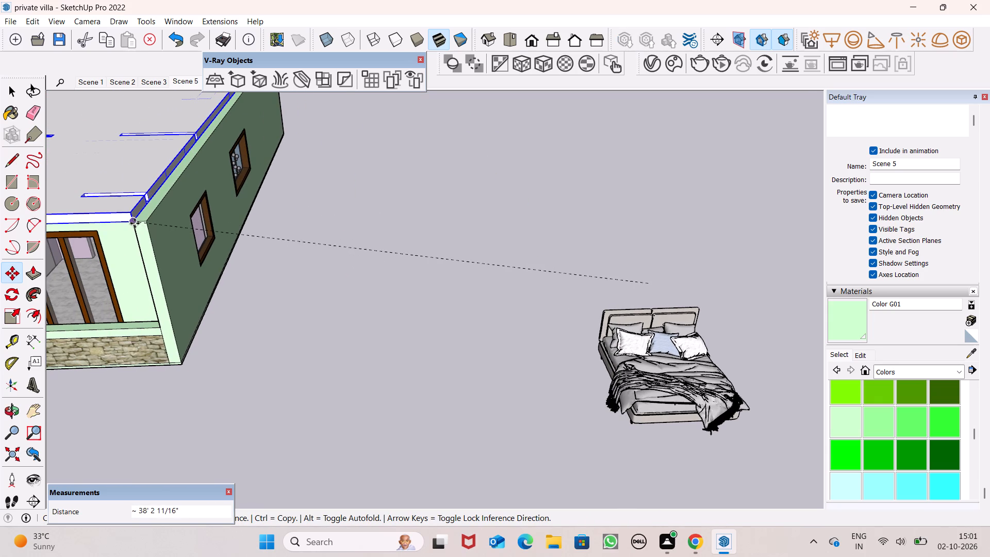
{"action": "left_click_drag", "start_coordinate": [135, 223], "coordinate": [146, 221]}
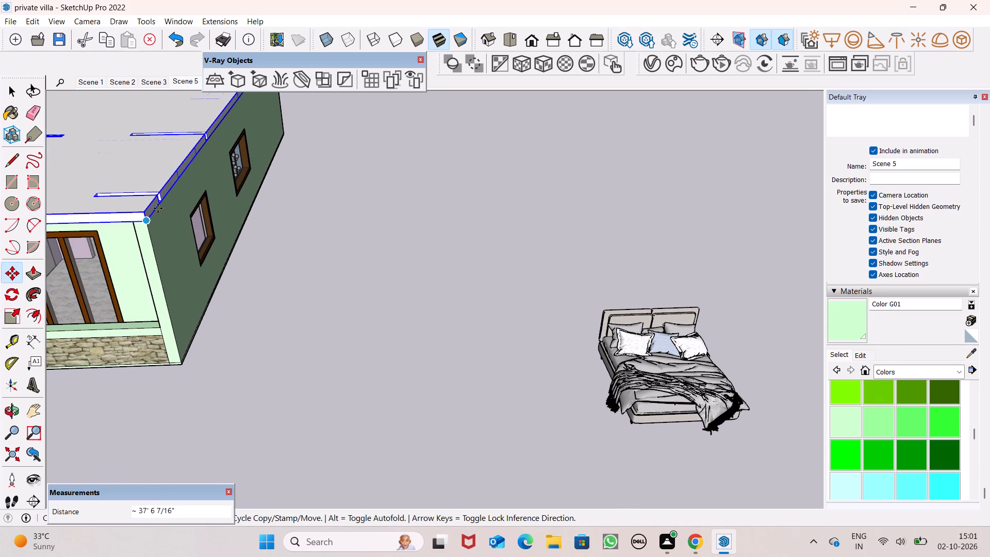
Examine how the placed floor slab sits on the main building's walls along the front and towards the garage.
{"action": "scroll", "coordinate": [158, 208], "scroll_direction": "down", "scroll_amount": 18}
{"action": "scroll", "coordinate": [207, 218], "scroll_direction": "down", "scroll_amount": 4}
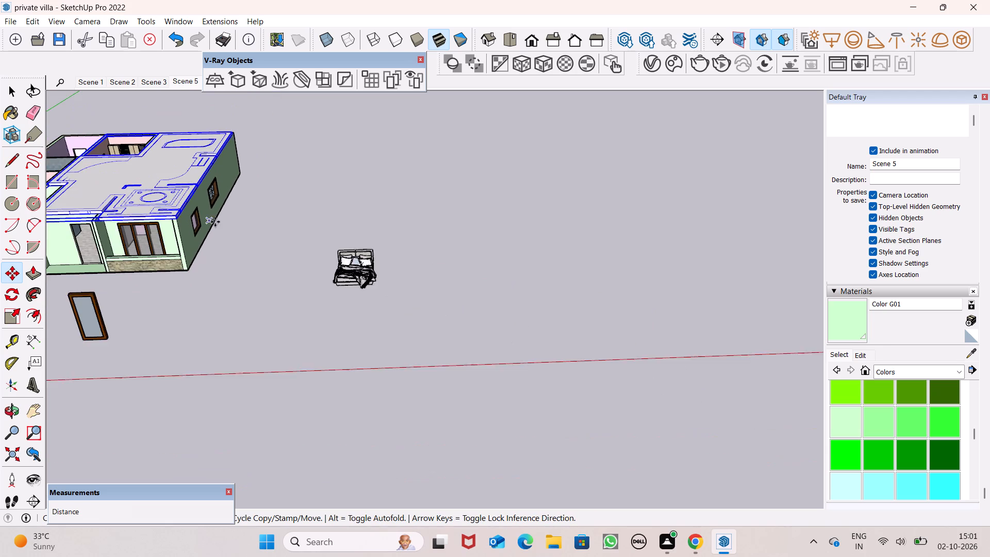
{"action": "scroll", "coordinate": [87, 214], "scroll_direction": "down", "scroll_amount": 4}
{"action": "middle_click_drag", "start_coordinate": [45, 230], "coordinate": [142, 259]}
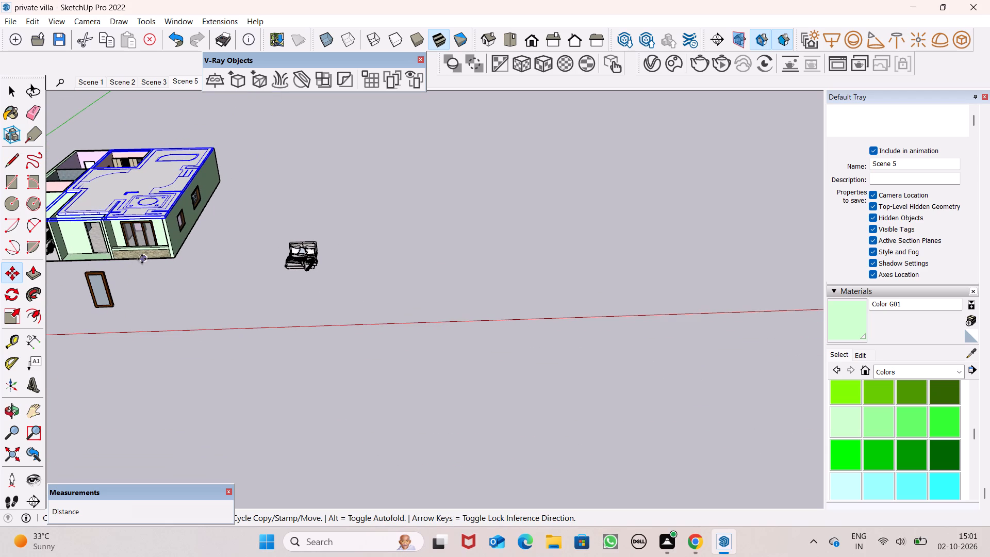
{"action": "middle_click_drag", "start_coordinate": [142, 259], "coordinate": [157, 240]}
{"action": "scroll", "coordinate": [263, 184], "scroll_direction": "down", "scroll_amount": 6}
{"action": "scroll", "coordinate": [310, 184], "scroll_direction": "down", "scroll_amount": 6}
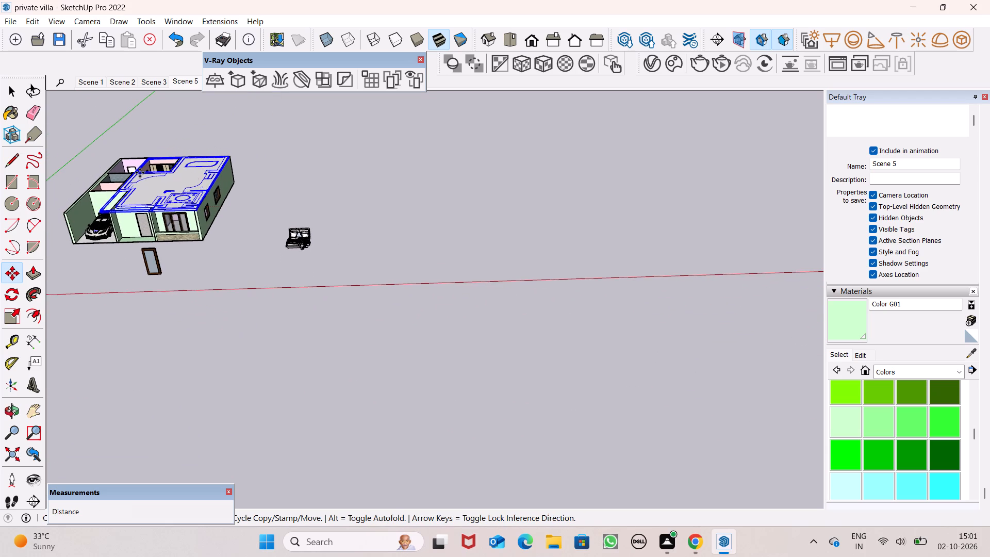
{"action": "scroll", "coordinate": [137, 173], "scroll_direction": "up", "scroll_amount": 9}
{"action": "scroll", "coordinate": [96, 254], "scroll_direction": "up", "scroll_amount": 10}
{"action": "scroll", "coordinate": [179, 171], "scroll_direction": "up", "scroll_amount": 4}
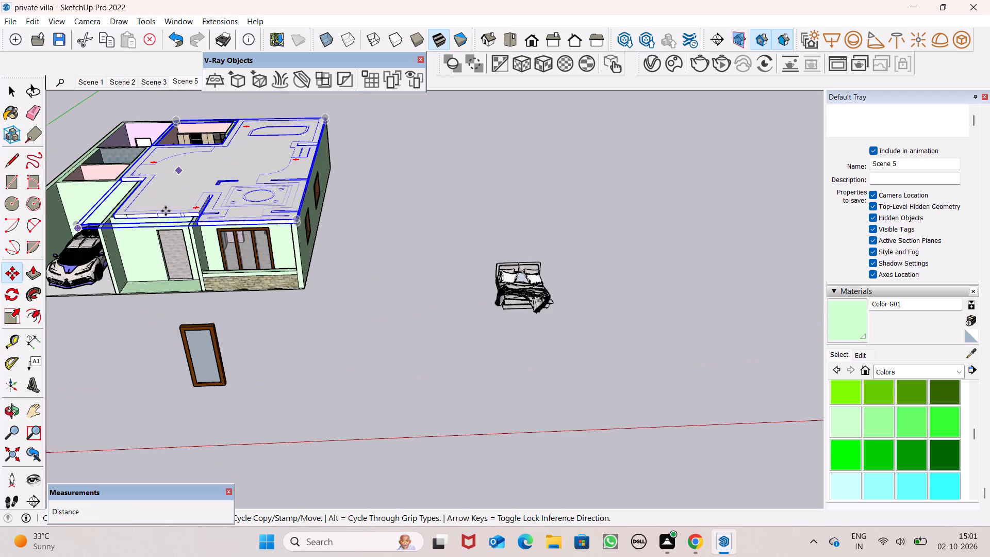
{"action": "scroll", "coordinate": [166, 211], "scroll_direction": "up", "scroll_amount": 5}
{"action": "scroll", "coordinate": [113, 237], "scroll_direction": "up", "scroll_amount": 1}
{"action": "scroll", "coordinate": [111, 238], "scroll_direction": "down", "scroll_amount": 1}
{"action": "scroll", "coordinate": [111, 238], "scroll_direction": "up", "scroll_amount": 3}
{"action": "scroll", "coordinate": [64, 239], "scroll_direction": "up", "scroll_amount": 1}
{"action": "middle_click_drag", "start_coordinate": [64, 239], "coordinate": [126, 262]}
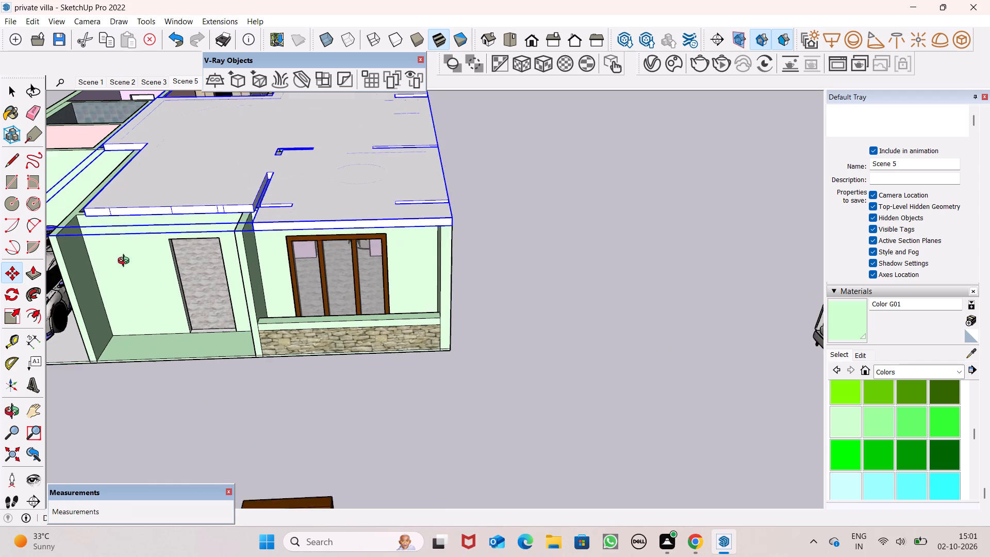
Examine the placed floor slab's edges against the main building's walls along the front, the staircase opening and the windowed side wall.
{"action": "middle_click_drag", "start_coordinate": [126, 262], "coordinate": [219, 268]}
{"action": "scroll", "coordinate": [263, 226], "scroll_direction": "down", "scroll_amount": 9}
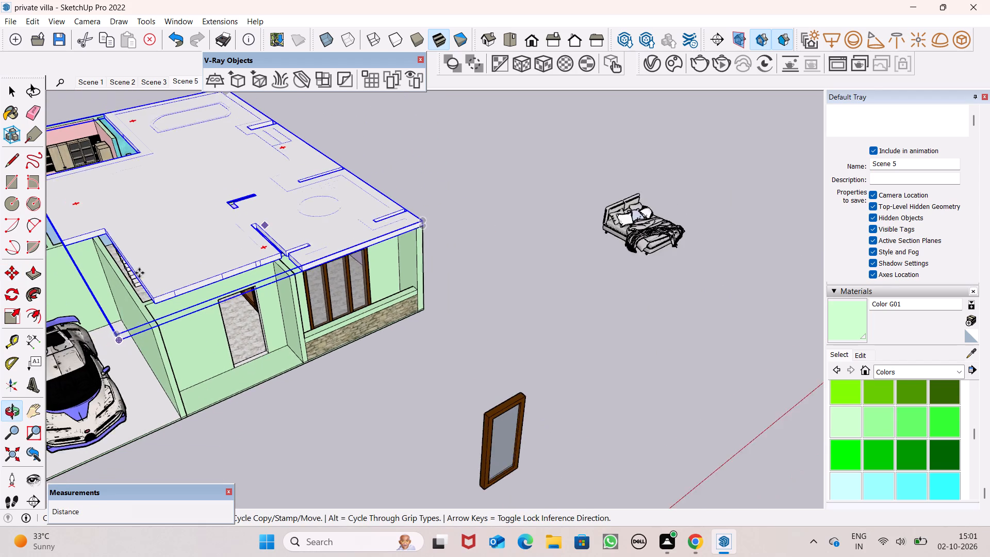
{"action": "scroll", "coordinate": [139, 276], "scroll_direction": "up", "scroll_amount": 10}
{"action": "scroll", "coordinate": [143, 284], "scroll_direction": "down", "scroll_amount": 1}
{"action": "scroll", "coordinate": [143, 285], "scroll_direction": "up", "scroll_amount": 17}
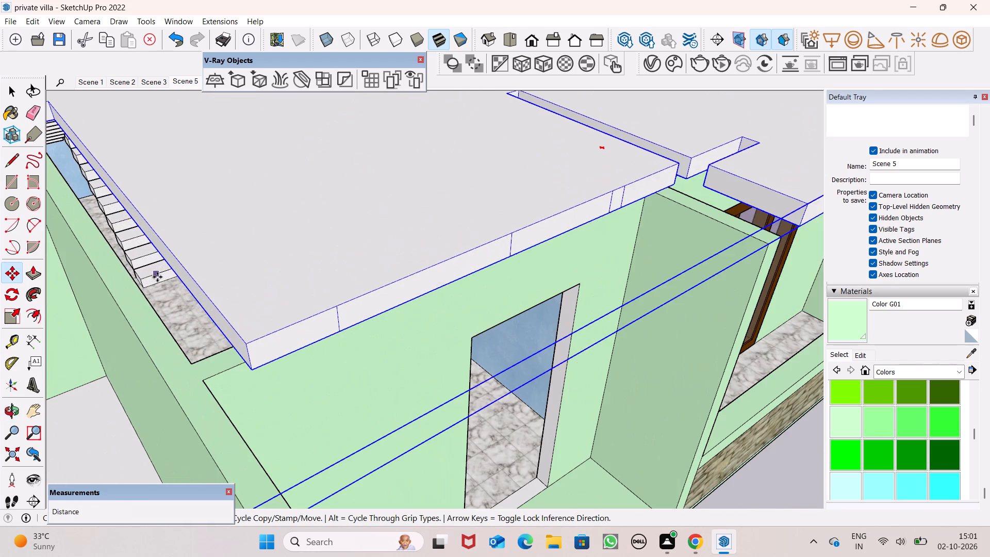
{"action": "scroll", "coordinate": [163, 285], "scroll_direction": "down", "scroll_amount": 12}
{"action": "scroll", "coordinate": [309, 282], "scroll_direction": "down", "scroll_amount": 10}
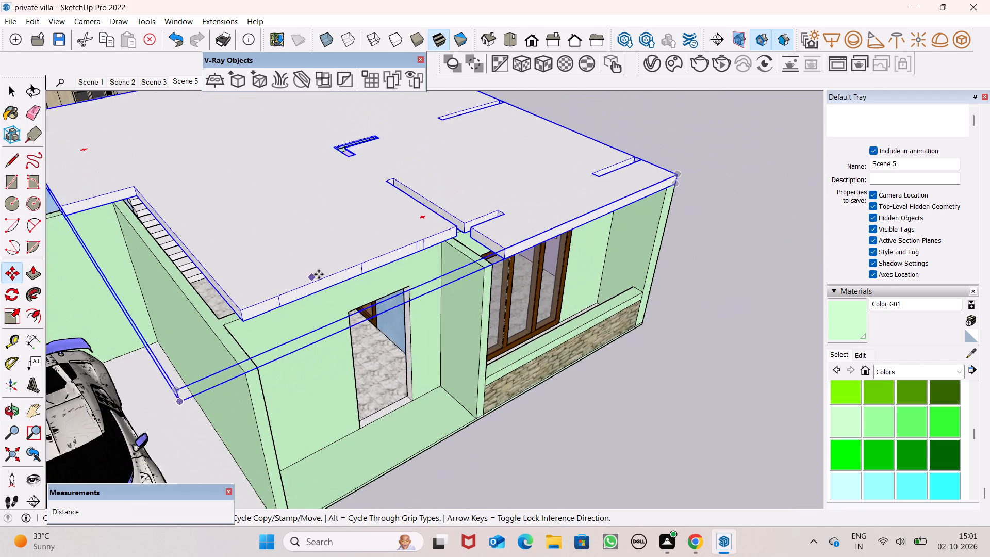
{"action": "scroll", "coordinate": [321, 277], "scroll_direction": "down", "scroll_amount": 14}
{"action": "middle_click_drag", "start_coordinate": [533, 300], "coordinate": [397, 319]}
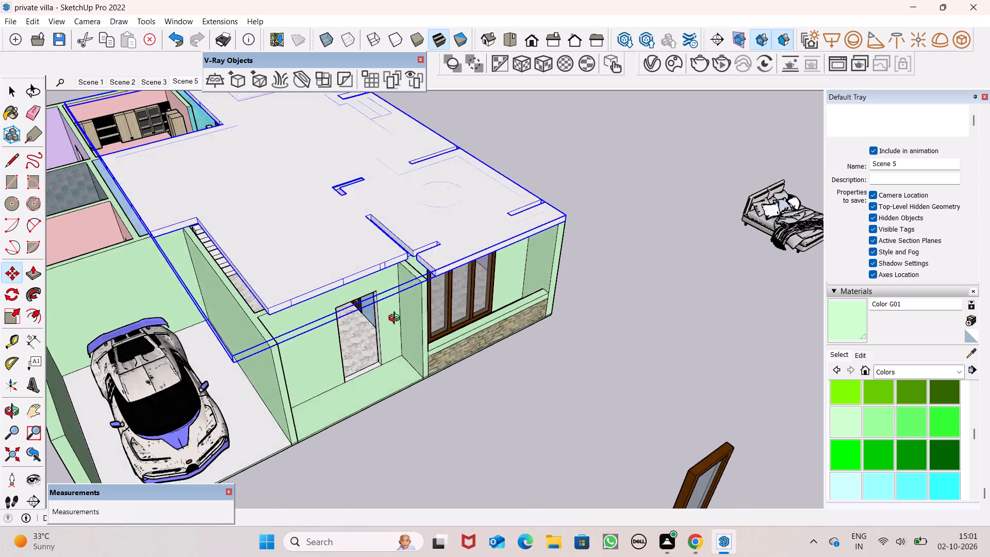
{"action": "middle_click_drag", "start_coordinate": [397, 319], "coordinate": [0, 226]}
{"action": "scroll", "coordinate": [372, 142], "scroll_direction": "up", "scroll_amount": 3}
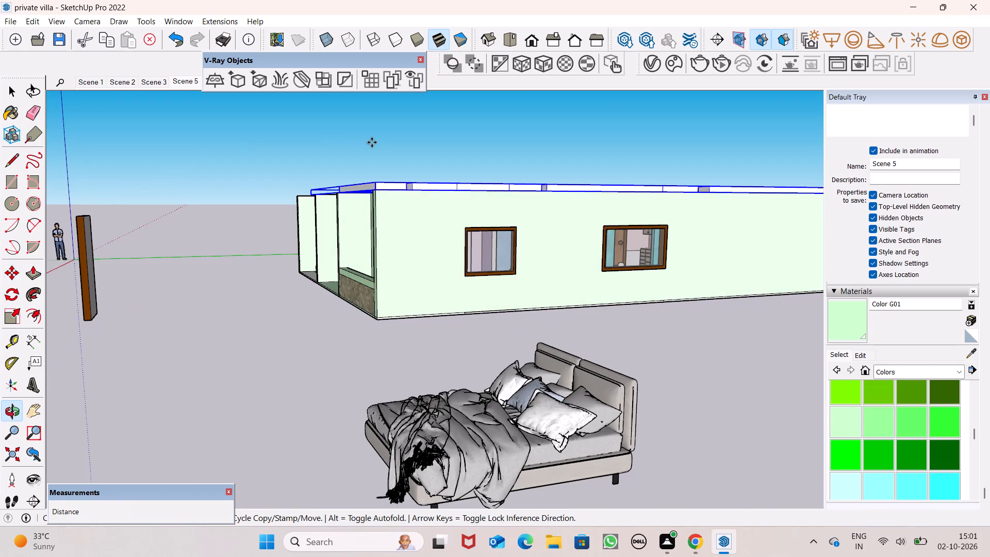
{"action": "scroll", "coordinate": [372, 142], "scroll_direction": "up", "scroll_amount": 7}
{"action": "scroll", "coordinate": [415, 132], "scroll_direction": "up", "scroll_amount": 4}
{"action": "scroll", "coordinate": [468, 203], "scroll_direction": "down", "scroll_amount": 8}
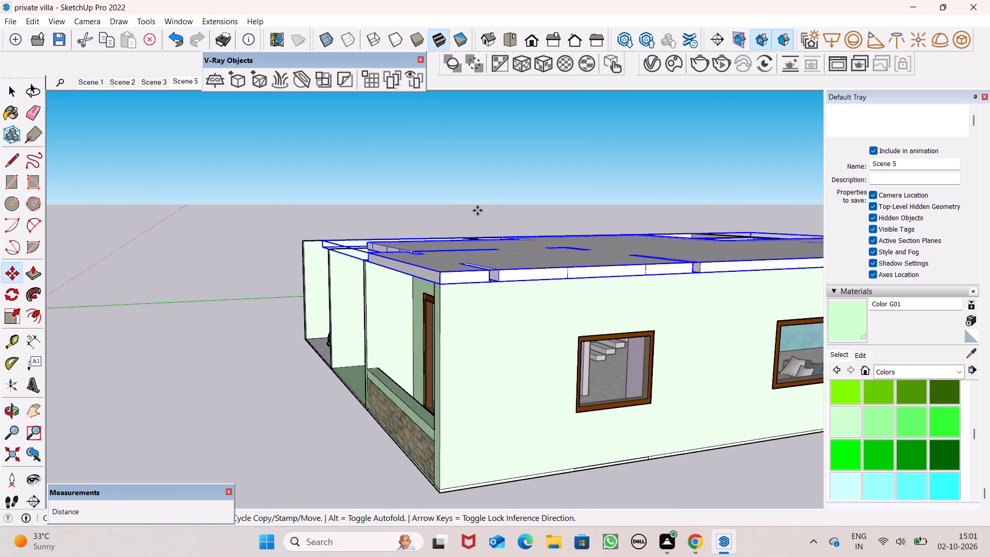
{"action": "scroll", "coordinate": [501, 295], "scroll_direction": "down", "scroll_amount": 1}
{"action": "middle_click_drag", "start_coordinate": [503, 300], "coordinate": [546, 400]}
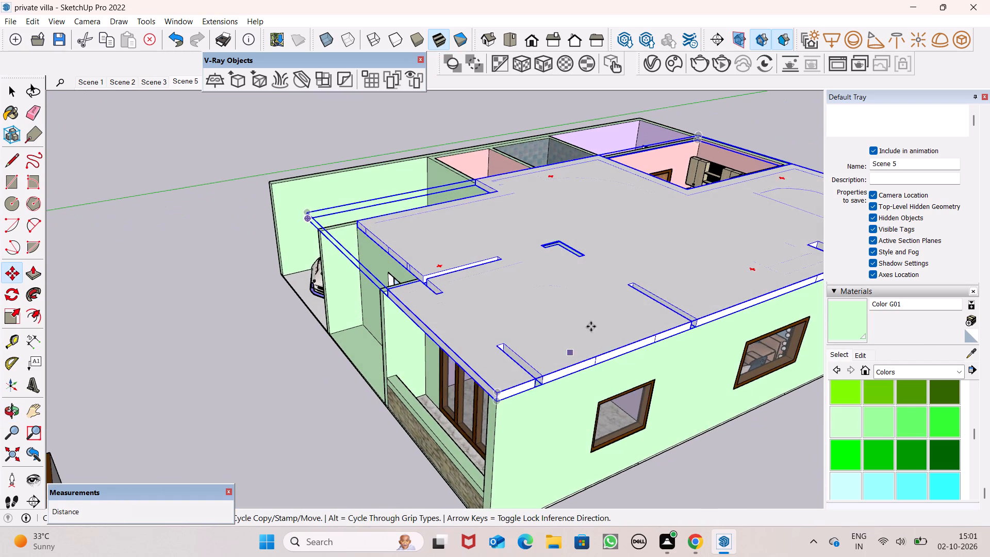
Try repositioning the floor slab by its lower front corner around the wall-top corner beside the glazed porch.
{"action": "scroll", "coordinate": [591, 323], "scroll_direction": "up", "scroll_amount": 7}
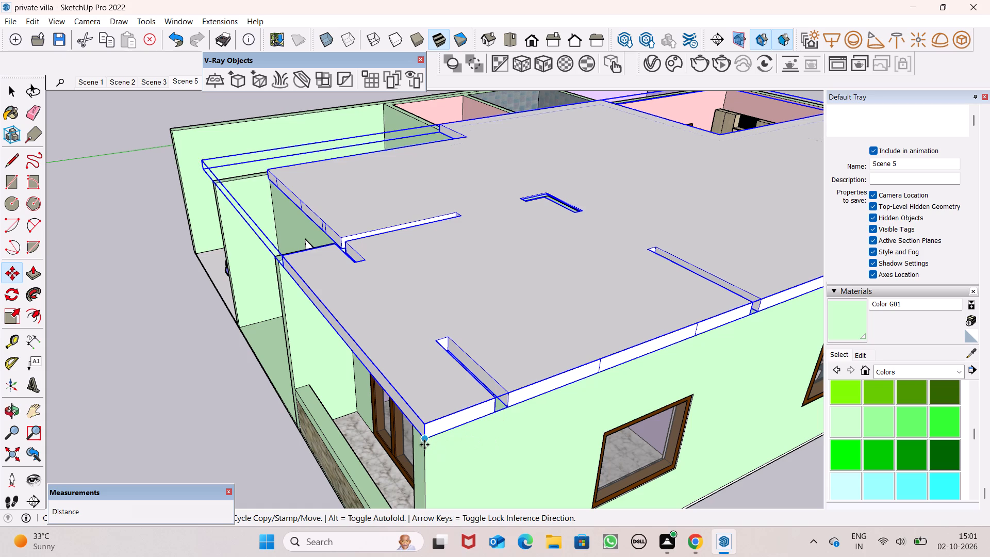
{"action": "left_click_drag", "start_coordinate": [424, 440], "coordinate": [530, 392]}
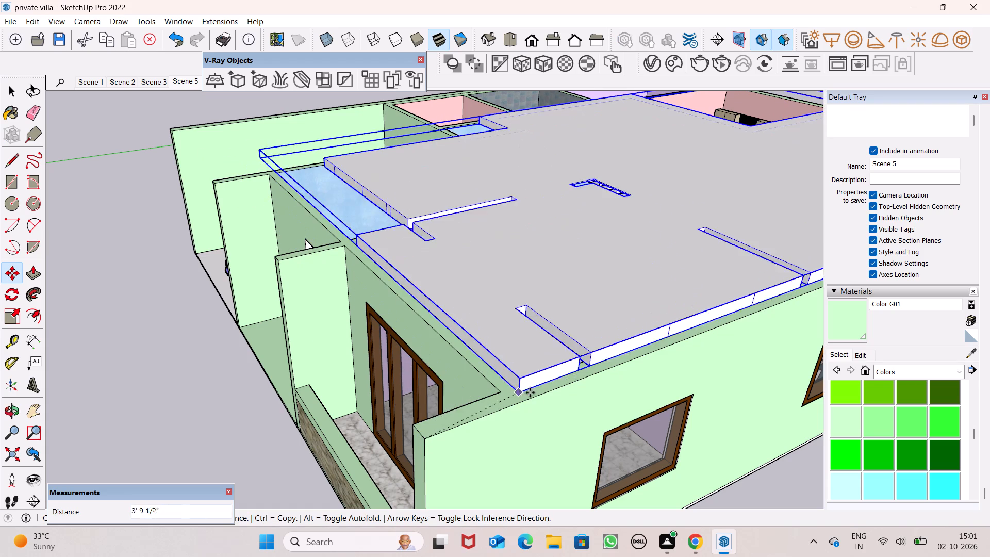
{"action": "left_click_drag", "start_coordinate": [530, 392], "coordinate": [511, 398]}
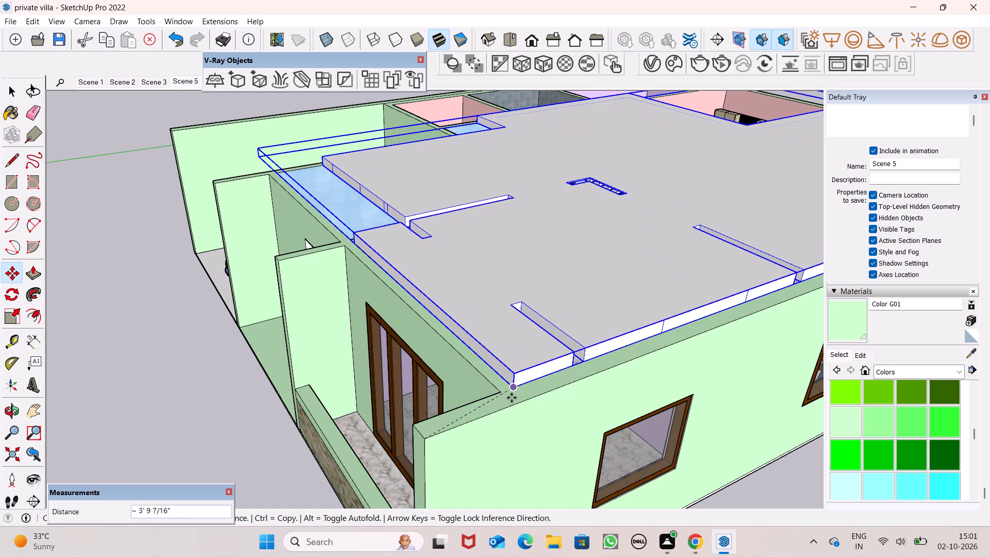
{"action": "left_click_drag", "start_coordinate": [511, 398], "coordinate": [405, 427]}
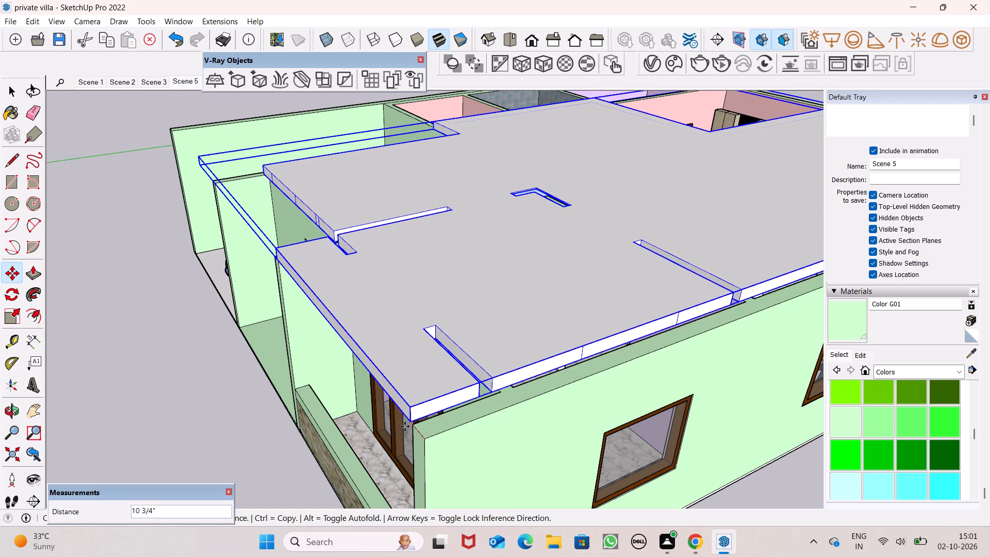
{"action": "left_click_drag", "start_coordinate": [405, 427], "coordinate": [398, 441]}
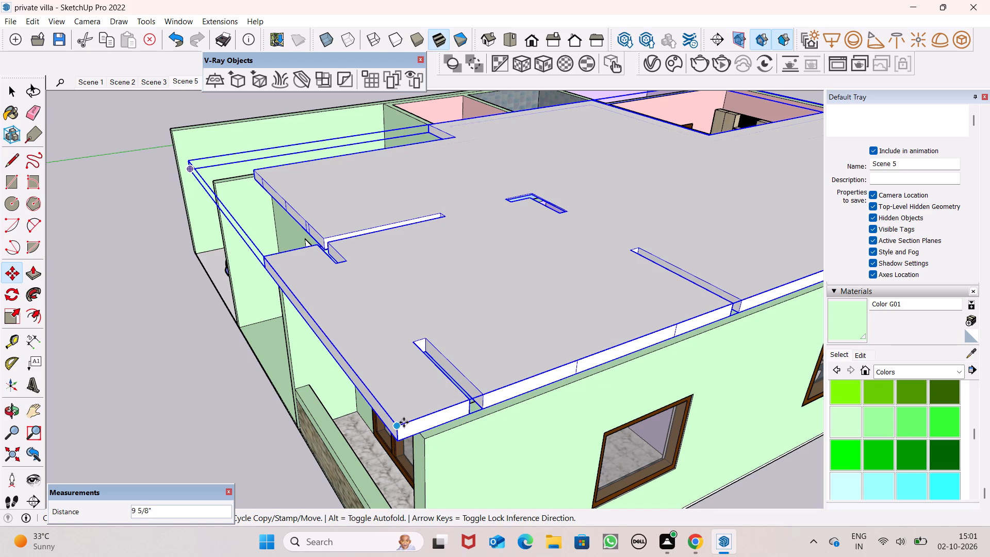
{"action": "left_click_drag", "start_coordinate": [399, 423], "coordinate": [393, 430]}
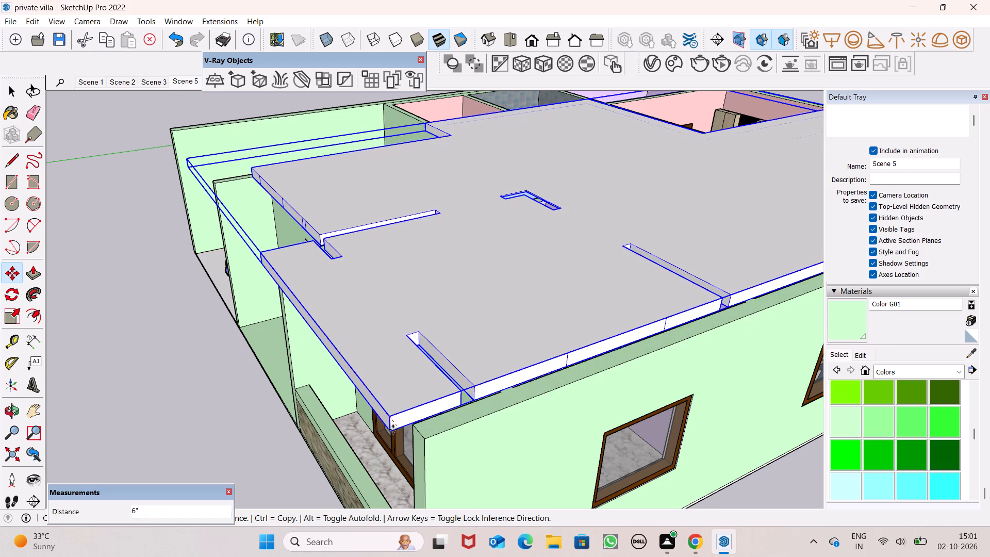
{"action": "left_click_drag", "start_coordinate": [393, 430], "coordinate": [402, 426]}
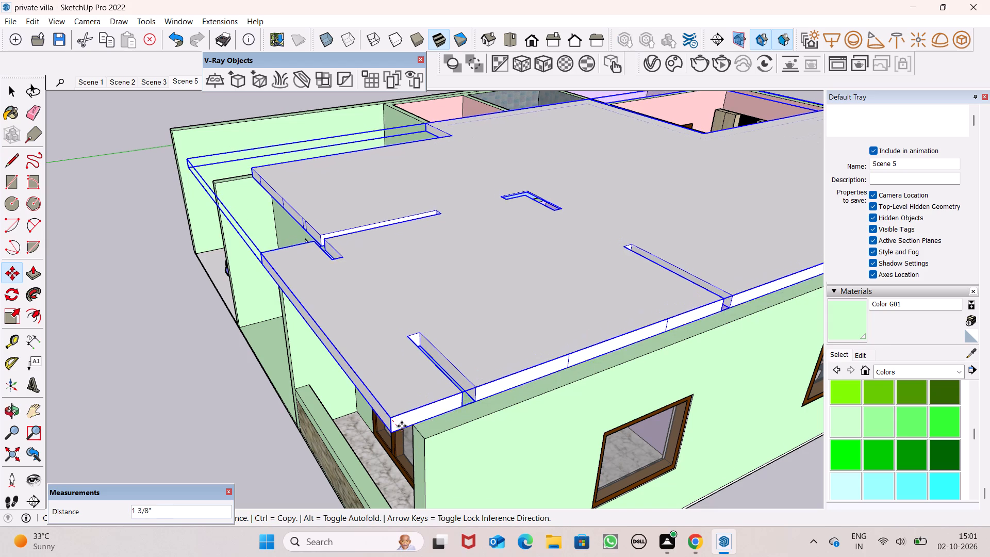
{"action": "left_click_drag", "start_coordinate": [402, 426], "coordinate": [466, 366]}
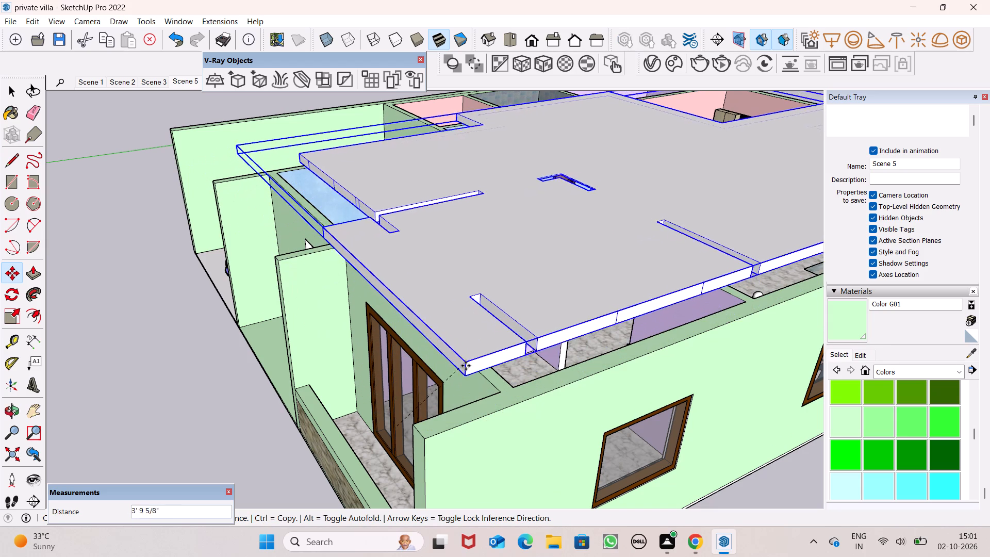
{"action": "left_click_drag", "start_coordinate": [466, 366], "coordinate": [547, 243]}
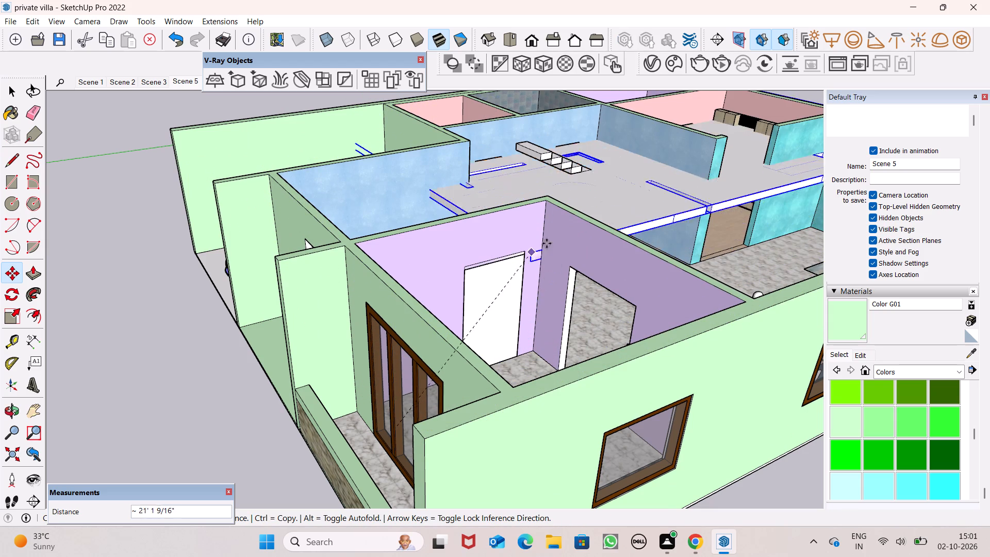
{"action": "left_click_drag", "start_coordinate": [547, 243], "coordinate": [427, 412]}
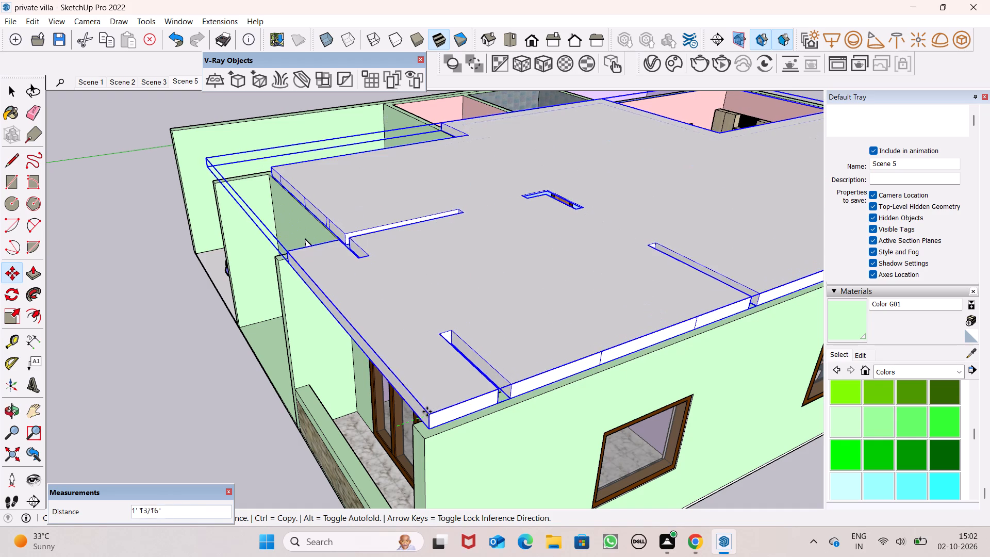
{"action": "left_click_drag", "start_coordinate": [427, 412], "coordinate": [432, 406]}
Move the floor slab about 10 7/16" down between the walls, aligning its top front corner with the inner wall-top corner beside the glazed porch.
{"action": "middle_click_drag", "start_coordinate": [568, 458], "coordinate": [708, 285]}
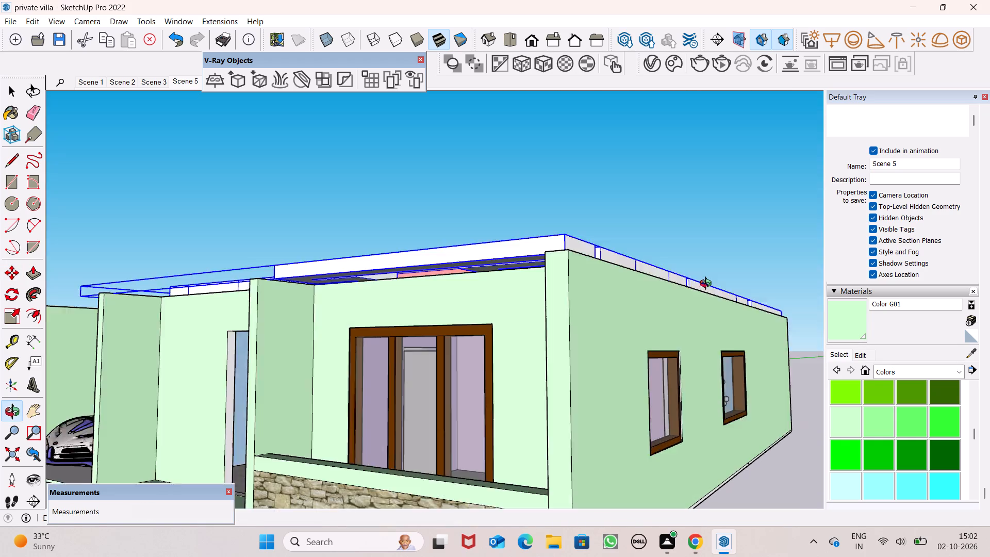
{"action": "middle_click_drag", "start_coordinate": [708, 285], "coordinate": [742, 221]}
{"action": "scroll", "coordinate": [471, 178], "scroll_direction": "up", "scroll_amount": 1}
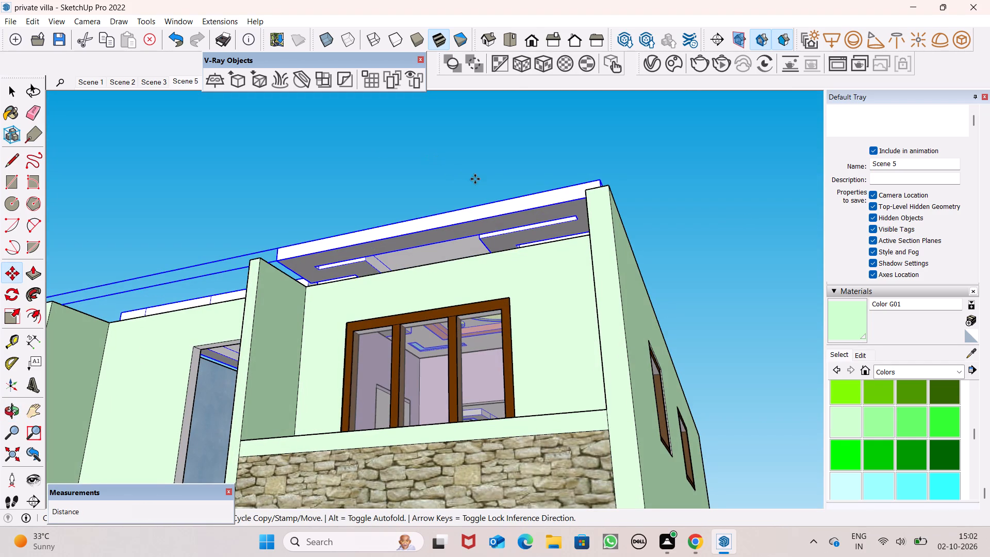
{"action": "scroll", "coordinate": [475, 179], "scroll_direction": "up", "scroll_amount": 9}
{"action": "scroll", "coordinate": [550, 222], "scroll_direction": "down", "scroll_amount": 6}
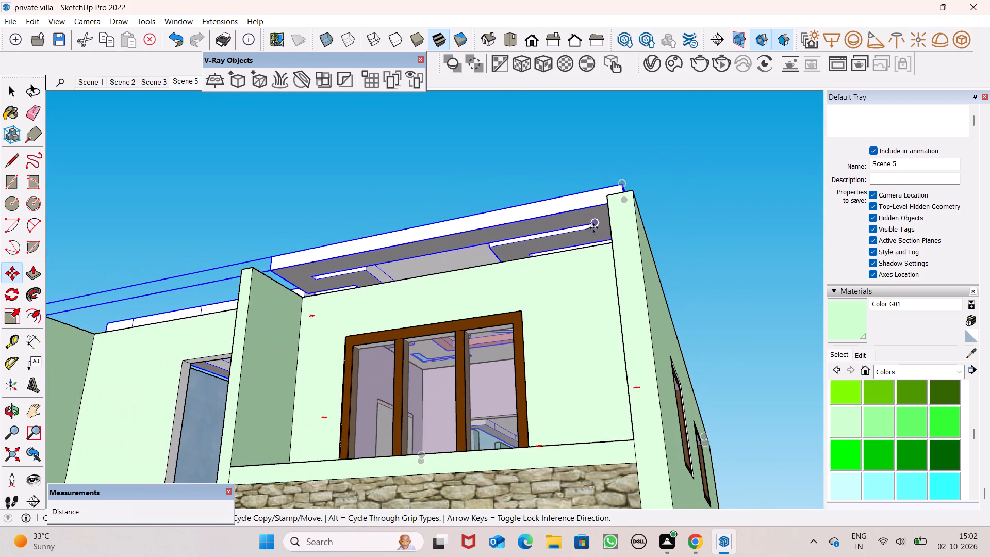
{"action": "middle_click_drag", "start_coordinate": [593, 228], "coordinate": [696, 431]}
{"action": "scroll", "coordinate": [580, 216], "scroll_direction": "up", "scroll_amount": 3}
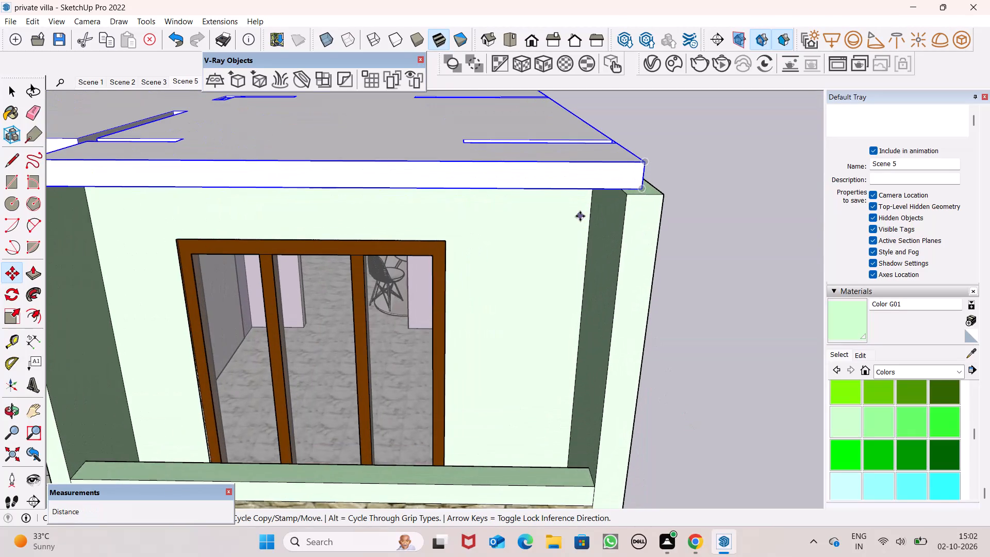
{"action": "scroll", "coordinate": [582, 201], "scroll_direction": "up", "scroll_amount": 5}
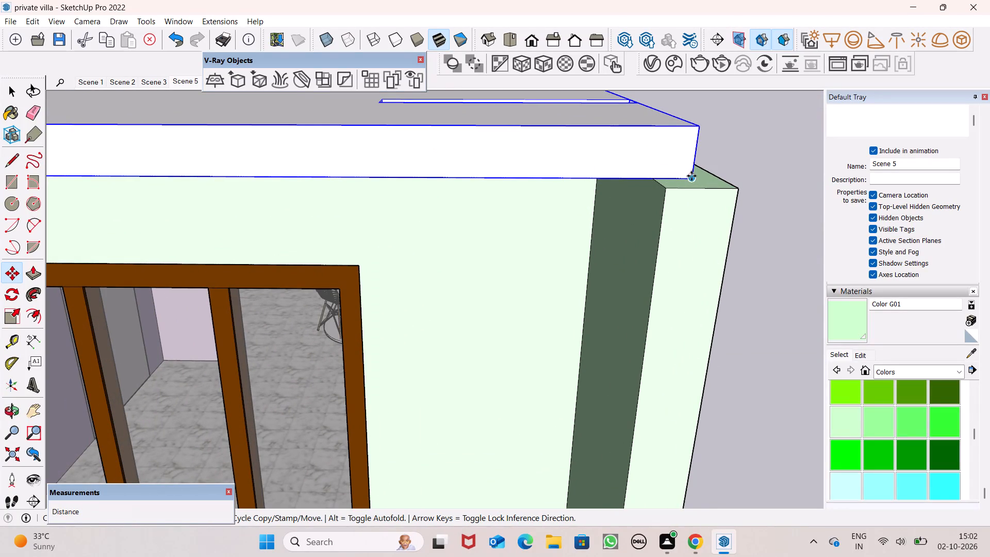
{"action": "left_click_drag", "start_coordinate": [694, 180], "coordinate": [646, 220]}
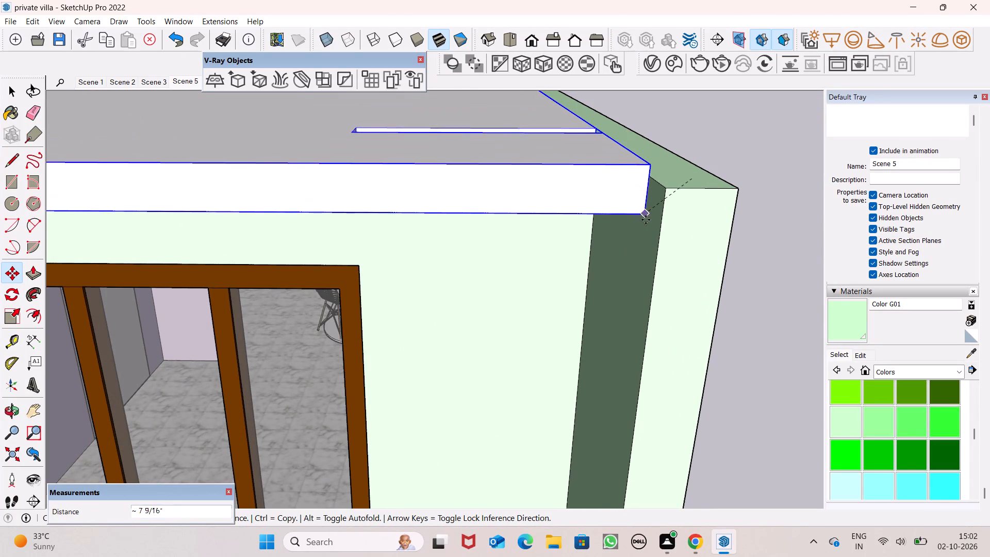
{"action": "left_click_drag", "start_coordinate": [646, 220], "coordinate": [661, 241]}
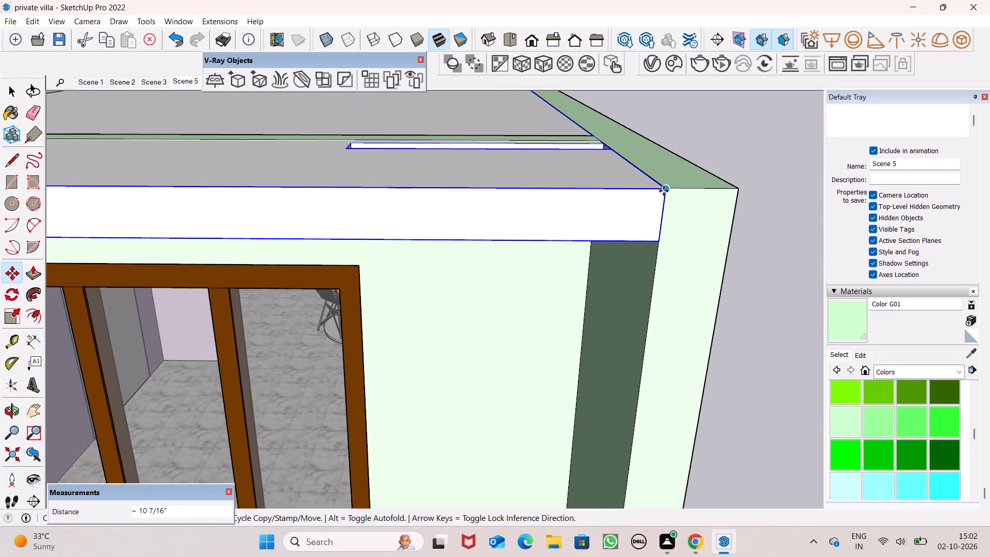
{"action": "left_click_drag", "start_coordinate": [664, 191], "coordinate": [669, 192]}
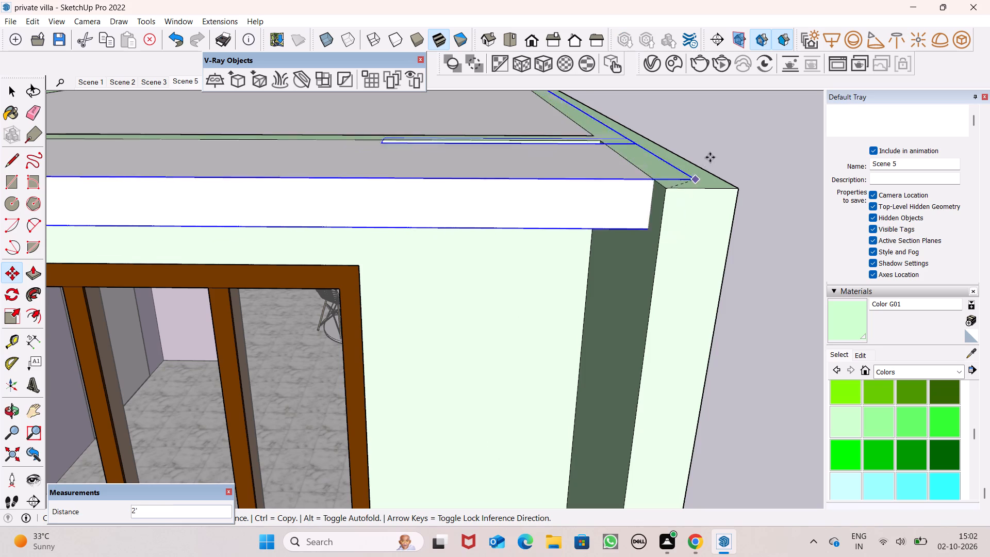
{"action": "scroll", "coordinate": [710, 157], "scroll_direction": "down", "scroll_amount": 1}
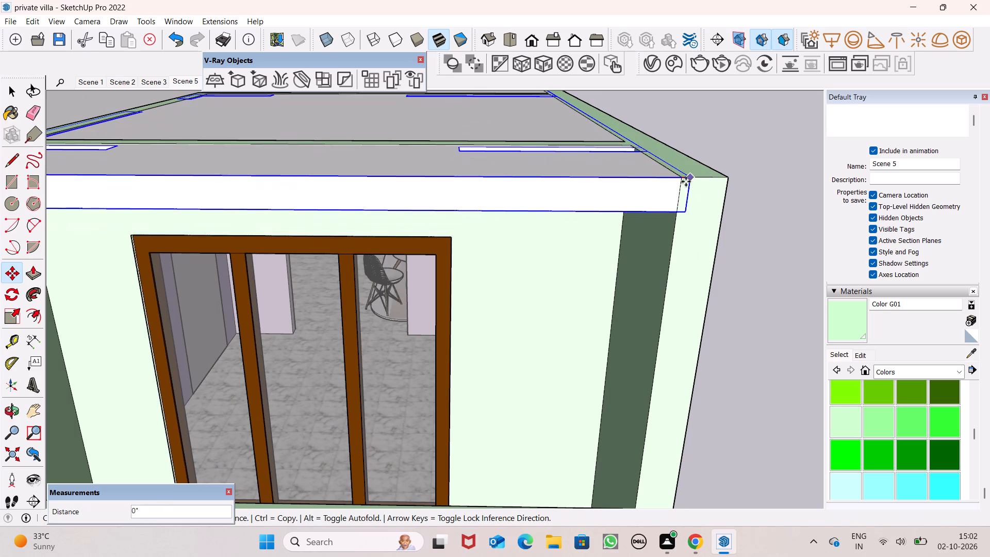
{"action": "left_click", "coordinate": [685, 181]}
{"action": "key", "text": "space"}
{"action": "key", "text": "space"}
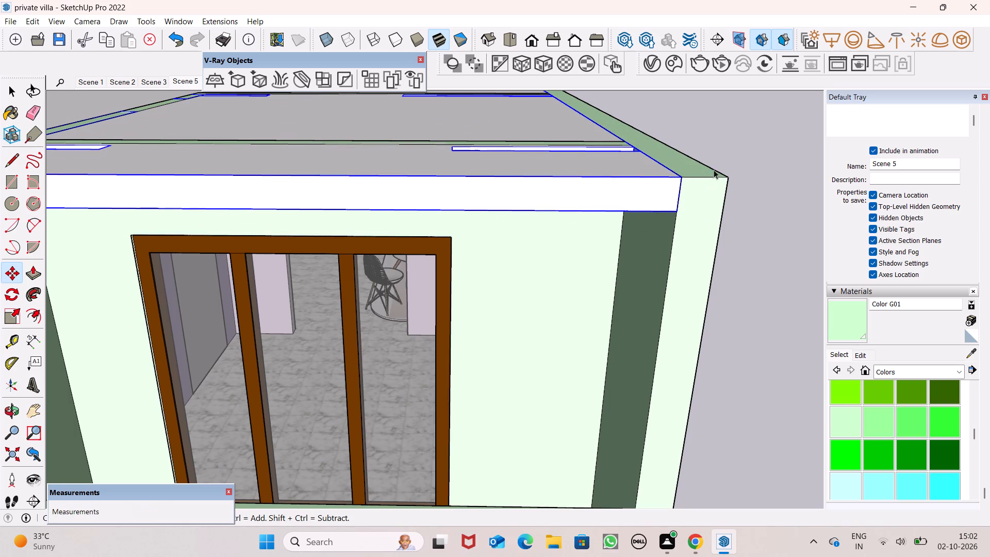
{"action": "left_click", "coordinate": [728, 132]}
Examine how the lowered floor slab fits between the main building's walls, from the glazed porch along the side wall to the rear corner.
{"action": "scroll", "coordinate": [723, 139], "scroll_direction": "down", "scroll_amount": 9}
{"action": "scroll", "coordinate": [454, 215], "scroll_direction": "down", "scroll_amount": 4}
{"action": "scroll", "coordinate": [454, 215], "scroll_direction": "up", "scroll_amount": 1}
{"action": "scroll", "coordinate": [454, 215], "scroll_direction": "down", "scroll_amount": 3}
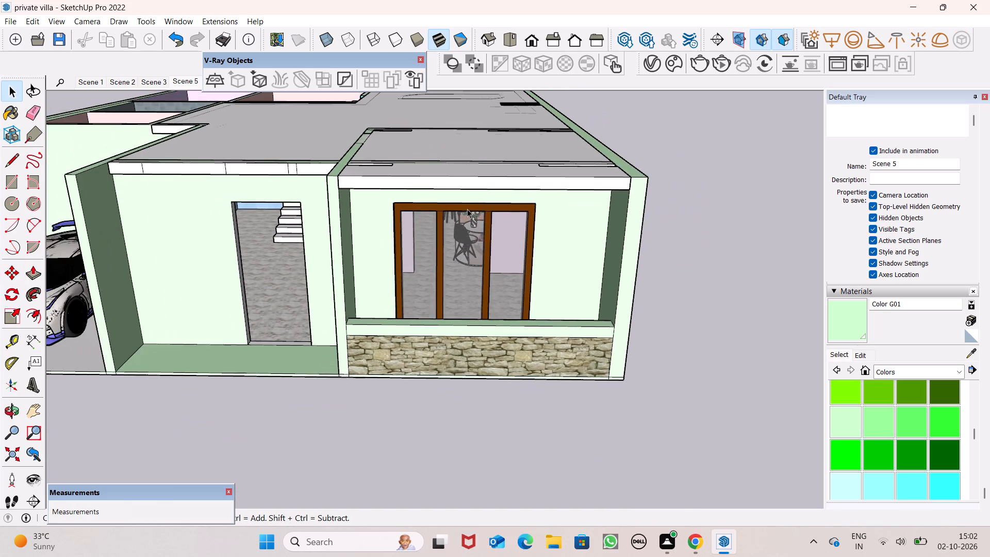
{"action": "middle_click_drag", "start_coordinate": [466, 209], "coordinate": [383, 325]}
{"action": "scroll", "coordinate": [434, 280], "scroll_direction": "down", "scroll_amount": 9}
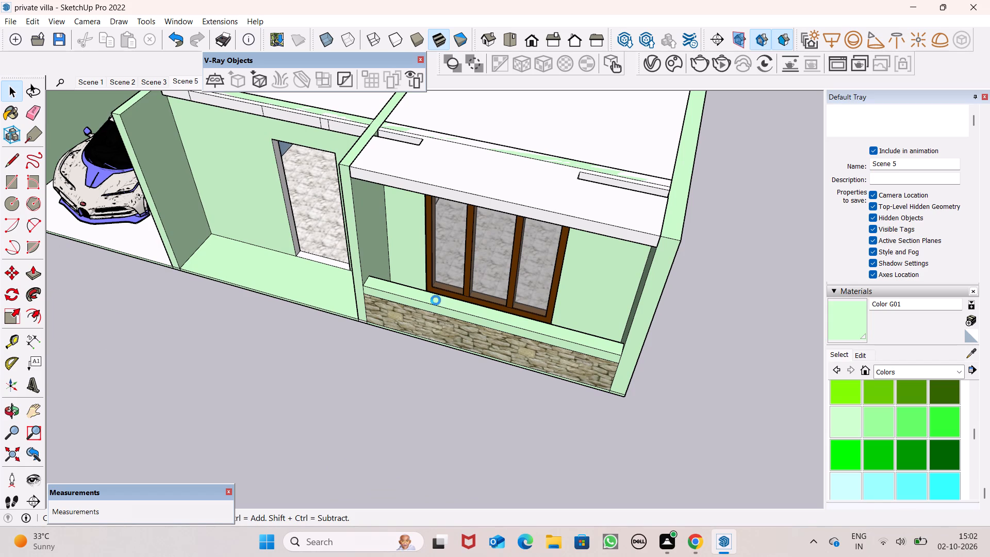
{"action": "scroll", "coordinate": [436, 300], "scroll_direction": "down", "scroll_amount": 1}
{"action": "scroll", "coordinate": [480, 244], "scroll_direction": "down", "scroll_amount": 6}
{"action": "scroll", "coordinate": [549, 284], "scroll_direction": "down", "scroll_amount": 7}
{"action": "scroll", "coordinate": [584, 308], "scroll_direction": "down", "scroll_amount": 6}
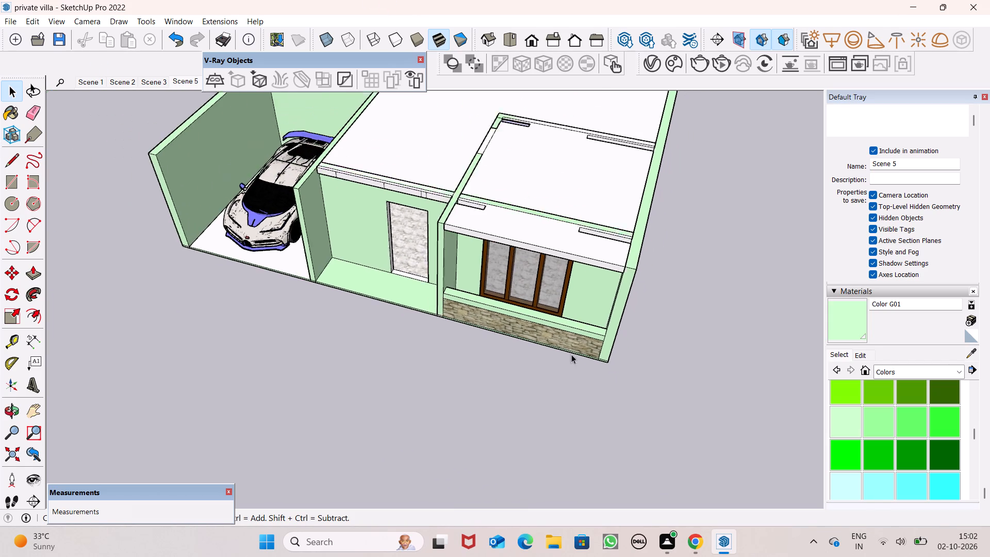
{"action": "scroll", "coordinate": [571, 354], "scroll_direction": "down", "scroll_amount": 6}
{"action": "scroll", "coordinate": [606, 266], "scroll_direction": "down", "scroll_amount": 5}
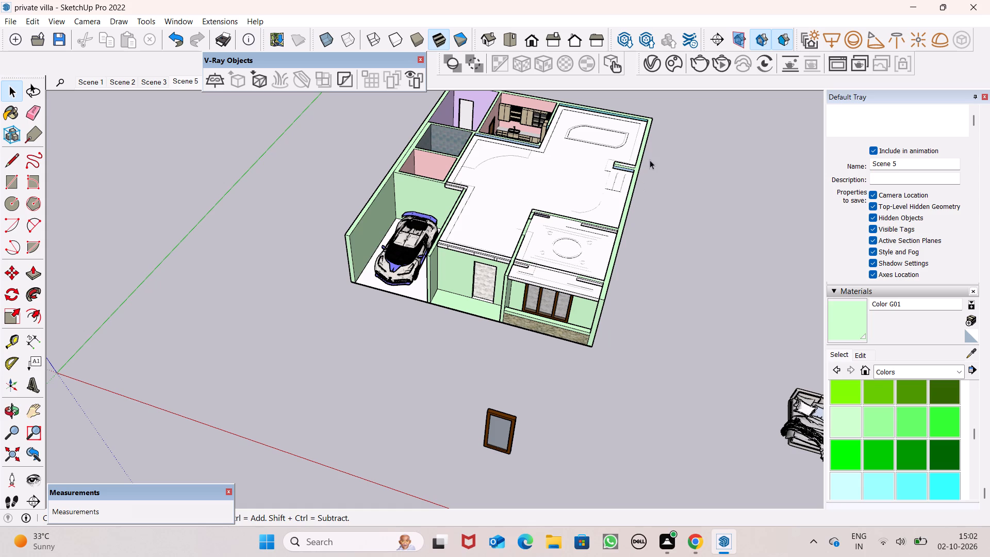
{"action": "scroll", "coordinate": [647, 113], "scroll_direction": "up", "scroll_amount": 7}
{"action": "scroll", "coordinate": [647, 113], "scroll_direction": "up", "scroll_amount": 15}
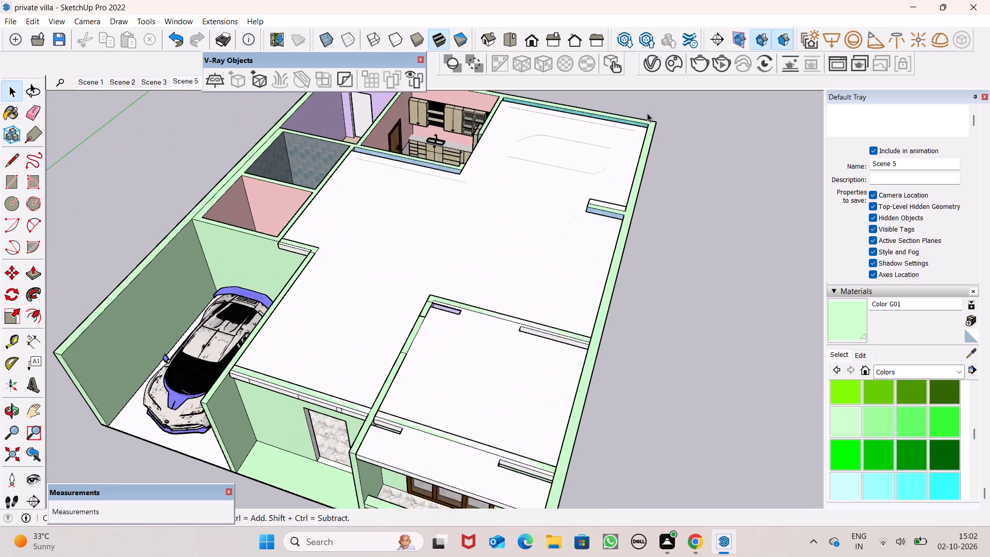
{"action": "scroll", "coordinate": [647, 113], "scroll_direction": "up", "scroll_amount": 19}
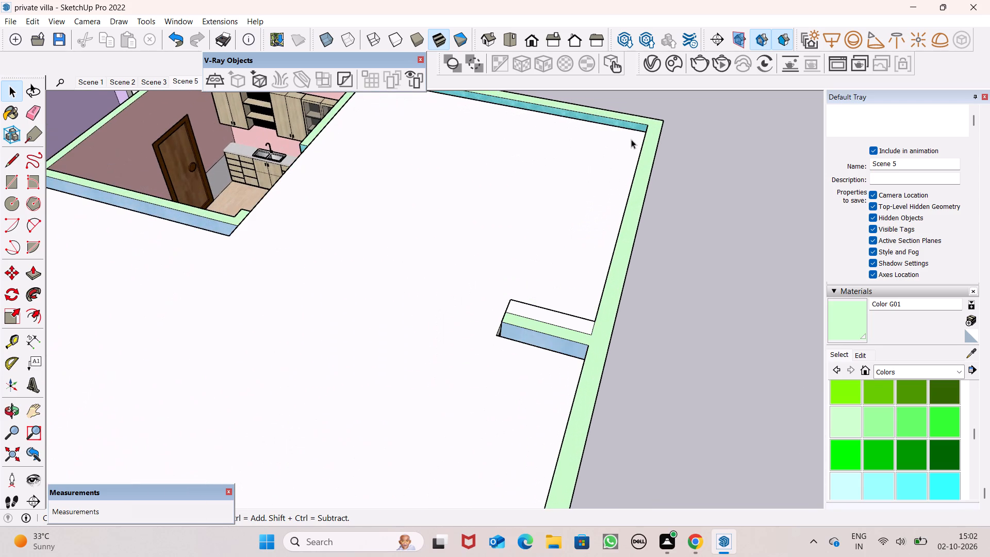
{"action": "scroll", "coordinate": [632, 178], "scroll_direction": "down", "scroll_amount": 6}
{"action": "scroll", "coordinate": [586, 346], "scroll_direction": "up", "scroll_amount": 8}
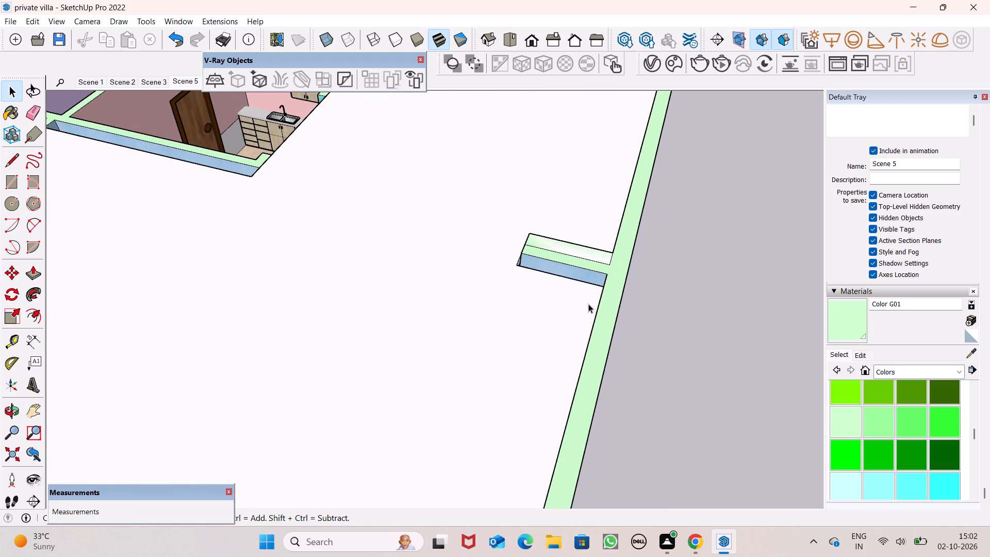
Move the floor slab about 3' 3" toward the rear, bringing its front edge from the porch opening to the glazed front wall.
{"action": "middle_click_drag", "start_coordinate": [587, 303], "coordinate": [471, 395]}
{"action": "scroll", "coordinate": [508, 333], "scroll_direction": "down", "scroll_amount": 7}
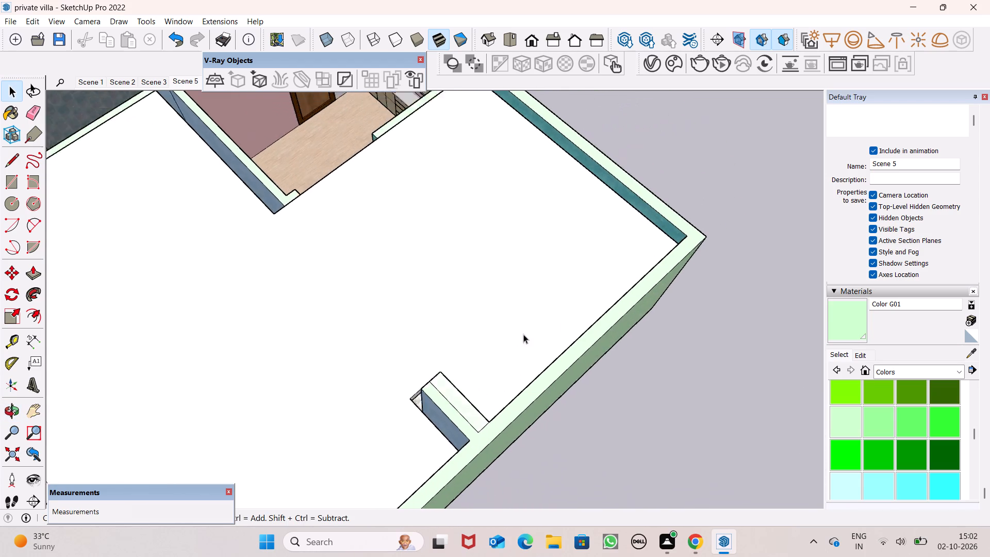
{"action": "scroll", "coordinate": [523, 334], "scroll_direction": "down", "scroll_amount": 2}
{"action": "scroll", "coordinate": [617, 270], "scroll_direction": "down", "scroll_amount": 7}
{"action": "scroll", "coordinate": [658, 253], "scroll_direction": "down", "scroll_amount": 1}
{"action": "scroll", "coordinate": [658, 253], "scroll_direction": "up", "scroll_amount": 1}
{"action": "scroll", "coordinate": [658, 253], "scroll_direction": "down", "scroll_amount": 4}
{"action": "middle_click_drag", "start_coordinate": [556, 412], "coordinate": [599, 286]}
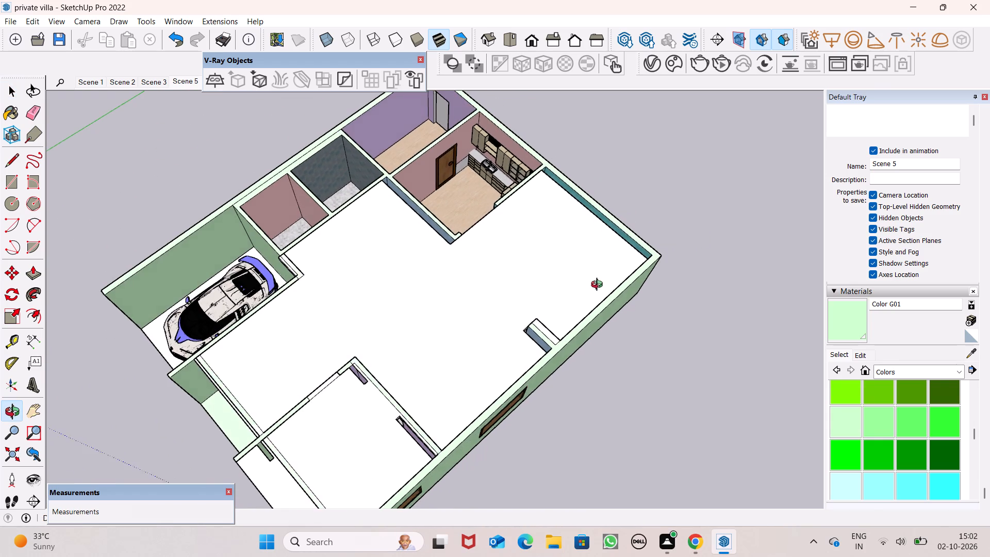
{"action": "middle_click_drag", "start_coordinate": [599, 286], "coordinate": [607, 276]}
{"action": "scroll", "coordinate": [487, 334], "scroll_direction": "up", "scroll_amount": 1}
{"action": "middle_click_drag", "start_coordinate": [487, 334], "coordinate": [615, 269]}
{"action": "scroll", "coordinate": [519, 362], "scroll_direction": "up", "scroll_amount": 9}
{"action": "scroll", "coordinate": [556, 342], "scroll_direction": "up", "scroll_amount": 2}
{"action": "middle_click_drag", "start_coordinate": [556, 342], "coordinate": [536, 409]}
{"action": "left_click", "coordinate": [523, 342]}
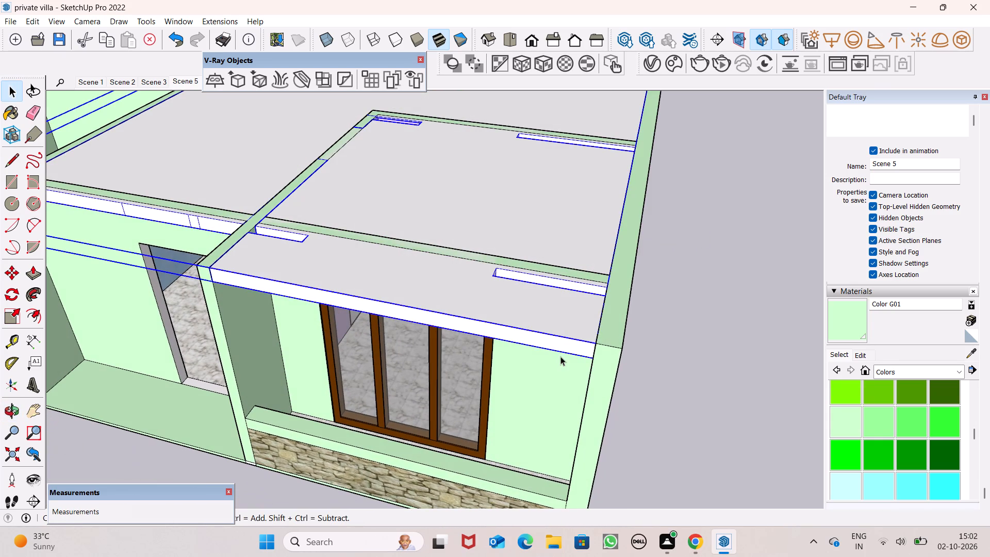
{"action": "key", "text": "m"}
{"action": "key", "text": "Return"}
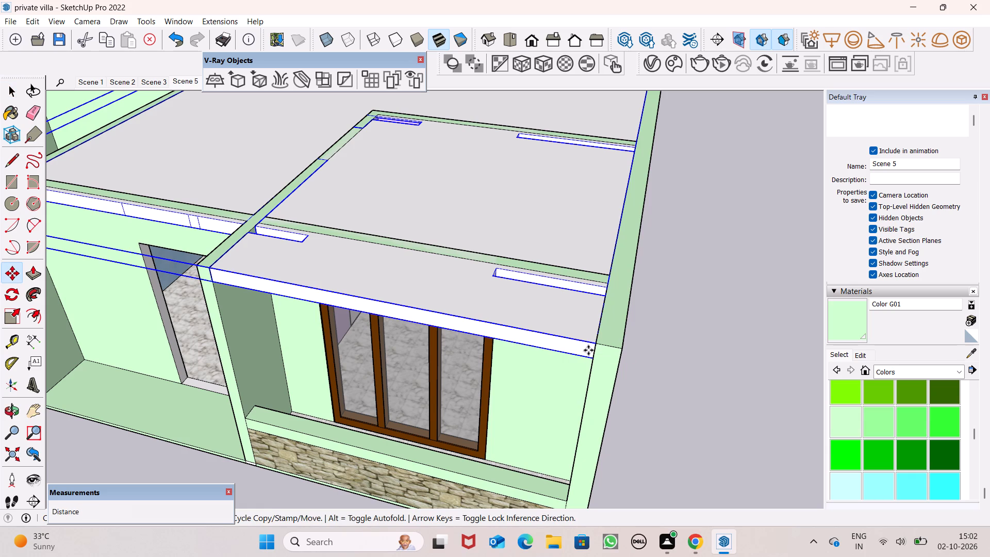
{"action": "left_click_drag", "start_coordinate": [596, 344], "coordinate": [600, 316]}
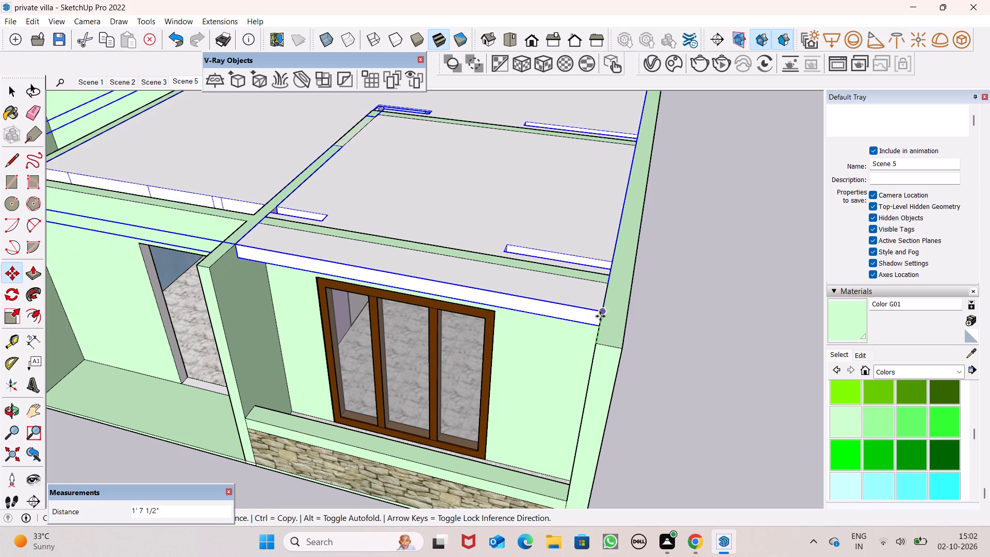
{"action": "left_click_drag", "start_coordinate": [600, 316], "coordinate": [607, 283]}
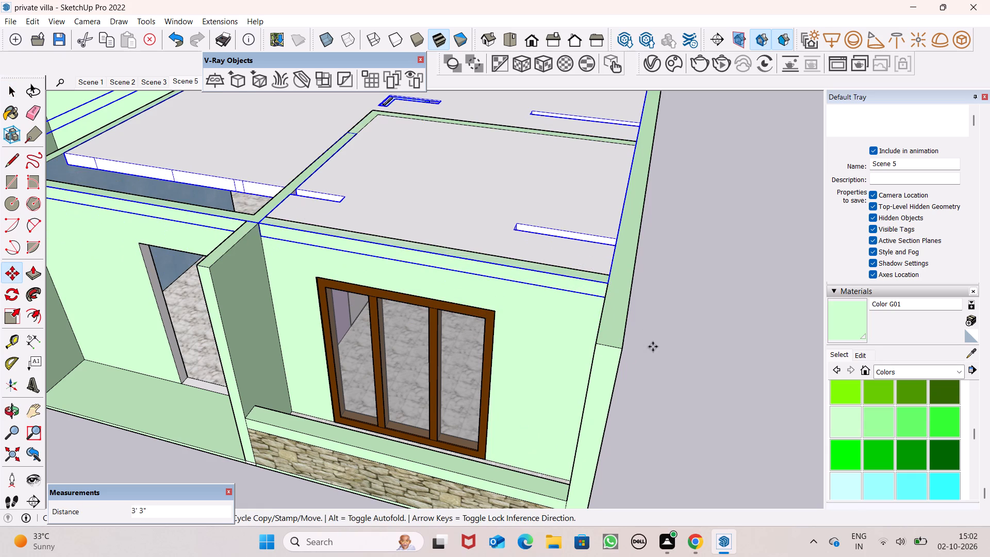
Move the overhanging floor slab back toward the front, aligning its rear corner with the inner rear wall corner on the windowed side.
{"action": "scroll", "coordinate": [653, 350], "scroll_direction": "down", "scroll_amount": 17}
{"action": "middle_click_drag", "start_coordinate": [677, 337], "coordinate": [663, 378]}
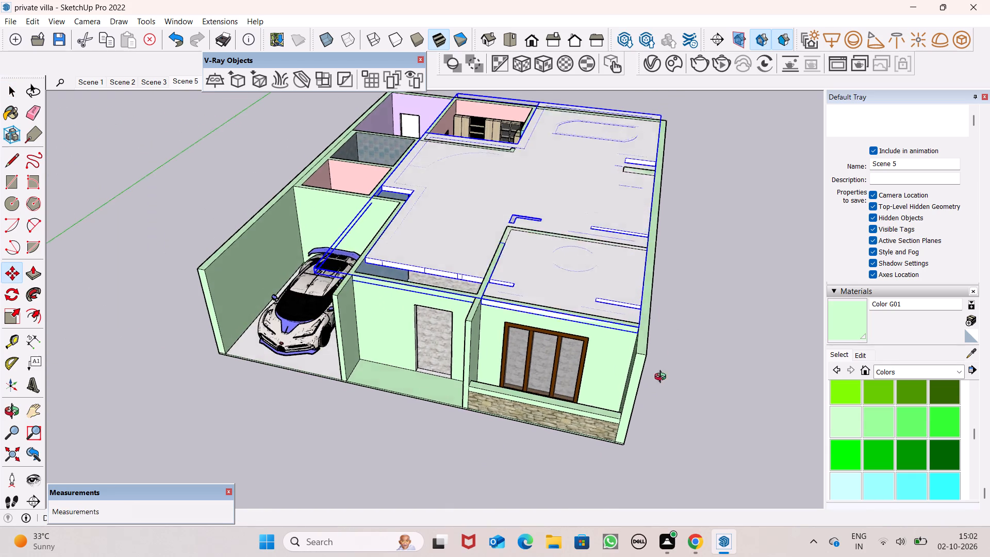
{"action": "middle_click_drag", "start_coordinate": [663, 378], "coordinate": [286, 371]}
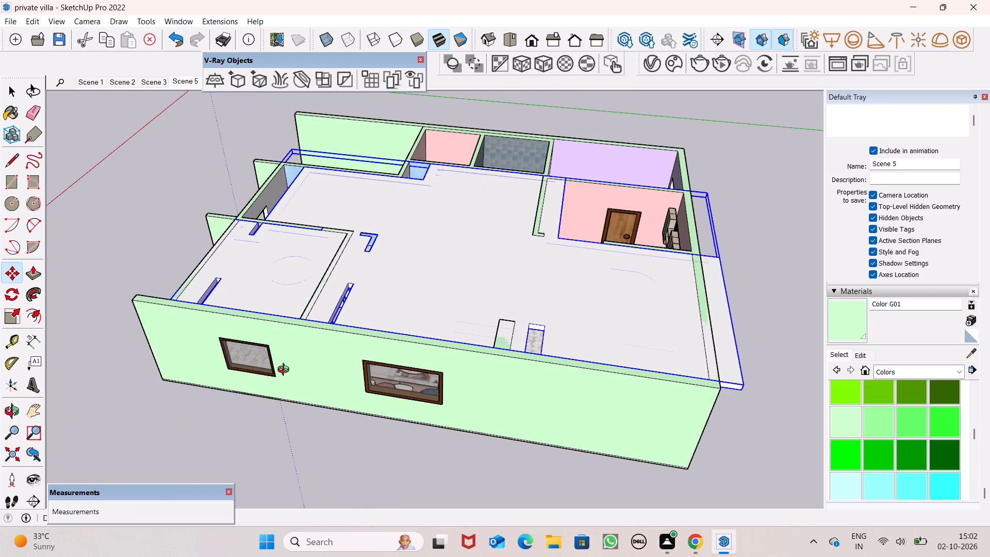
{"action": "middle_click_drag", "start_coordinate": [286, 371], "coordinate": [285, 371]}
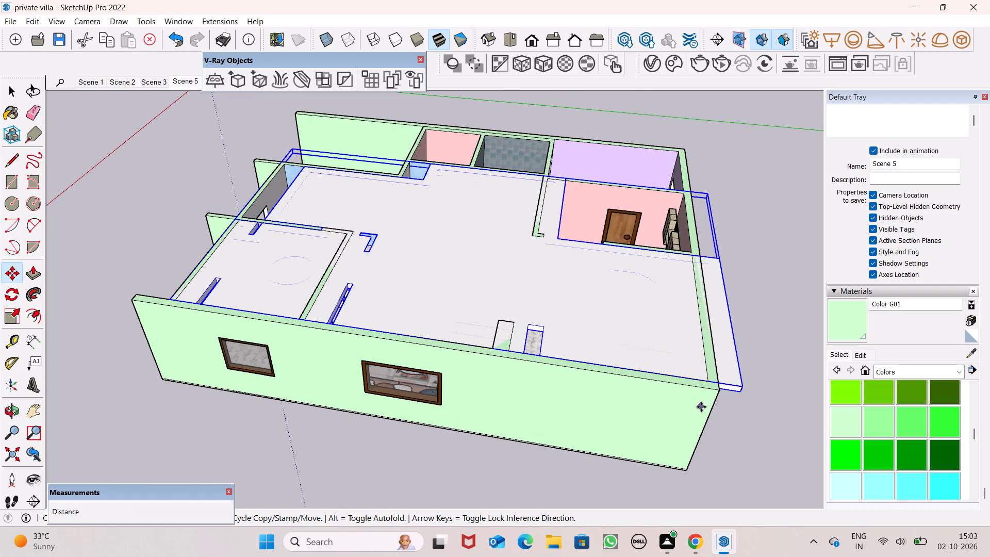
{"action": "scroll", "coordinate": [701, 407], "scroll_direction": "up", "scroll_amount": 8}
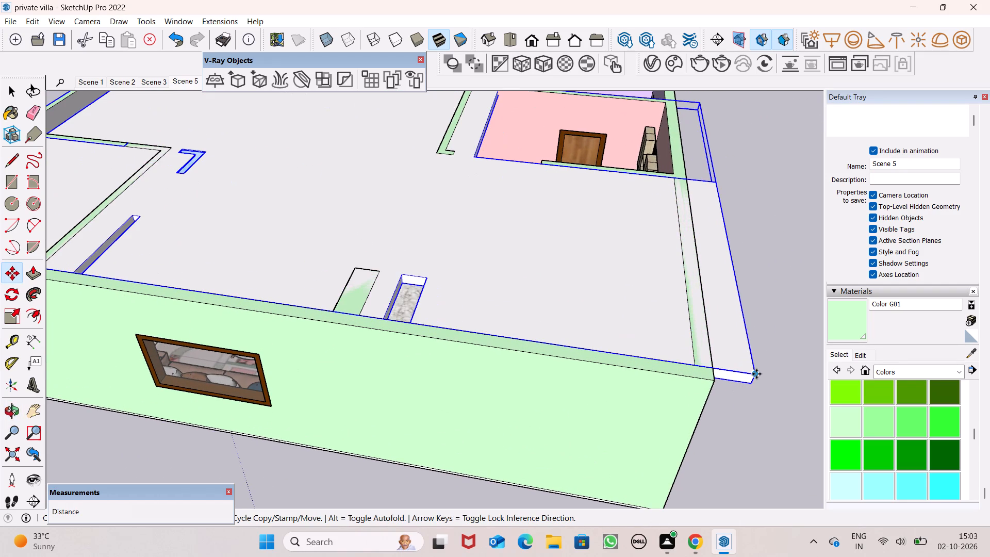
{"action": "left_click_drag", "start_coordinate": [756, 374], "coordinate": [694, 370]}
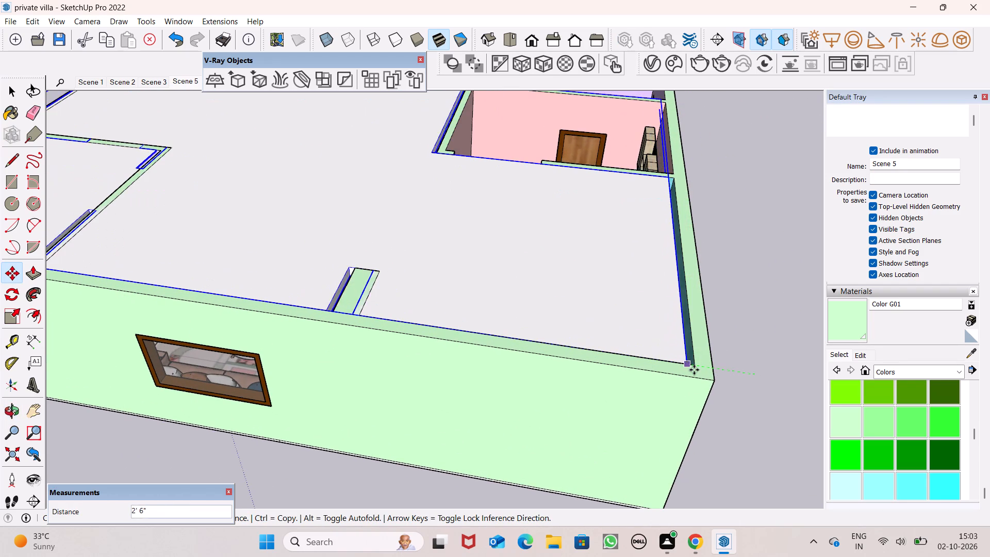
{"action": "left_click_drag", "start_coordinate": [694, 370], "coordinate": [695, 371]}
{"action": "key", "text": "space"}
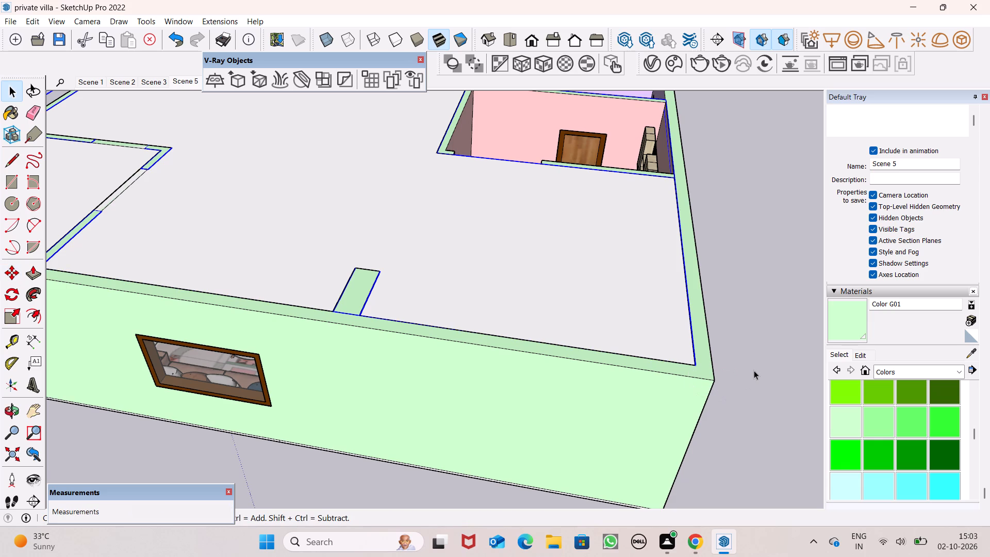
{"action": "left_click", "coordinate": [755, 369]}
{"action": "key", "text": "space"}
Examine the fitted floor slab from above and from the villa's front, around the entrance doorway and glazed porch.
{"action": "scroll", "coordinate": [758, 401], "scroll_direction": "down", "scroll_amount": 9}
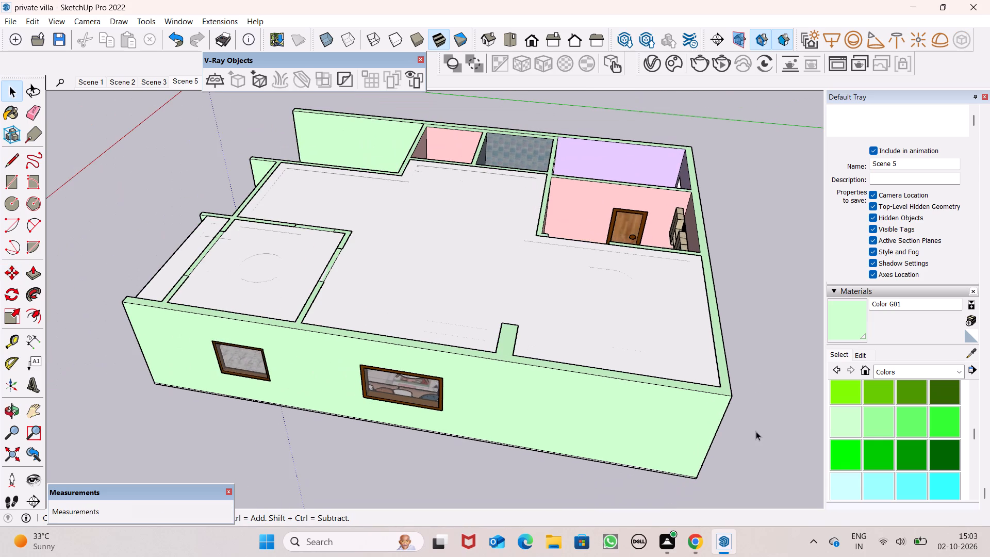
{"action": "scroll", "coordinate": [402, 368], "scroll_direction": "down", "scroll_amount": 1}
{"action": "middle_click_drag", "start_coordinate": [238, 331], "coordinate": [260, 352]}
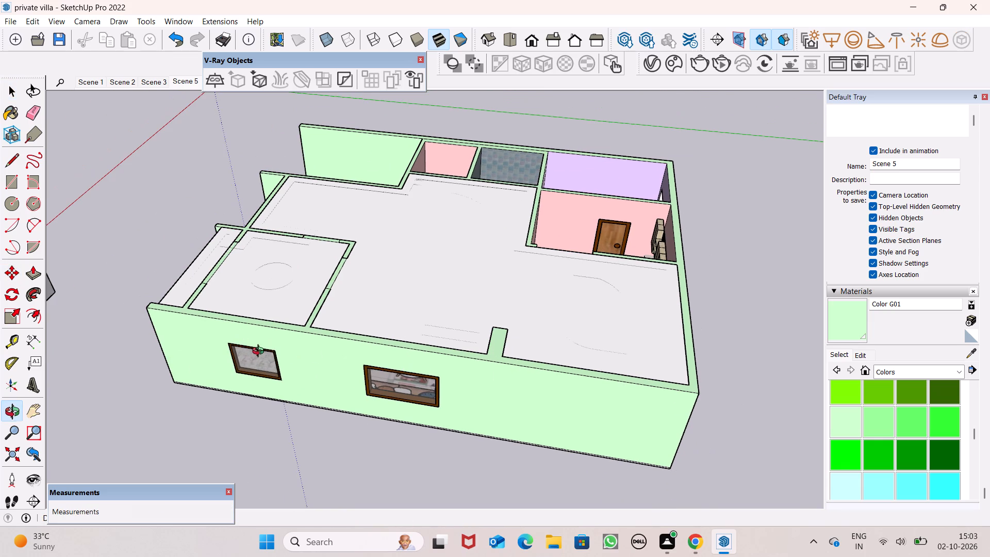
{"action": "middle_click_drag", "start_coordinate": [260, 352], "coordinate": [625, 291]}
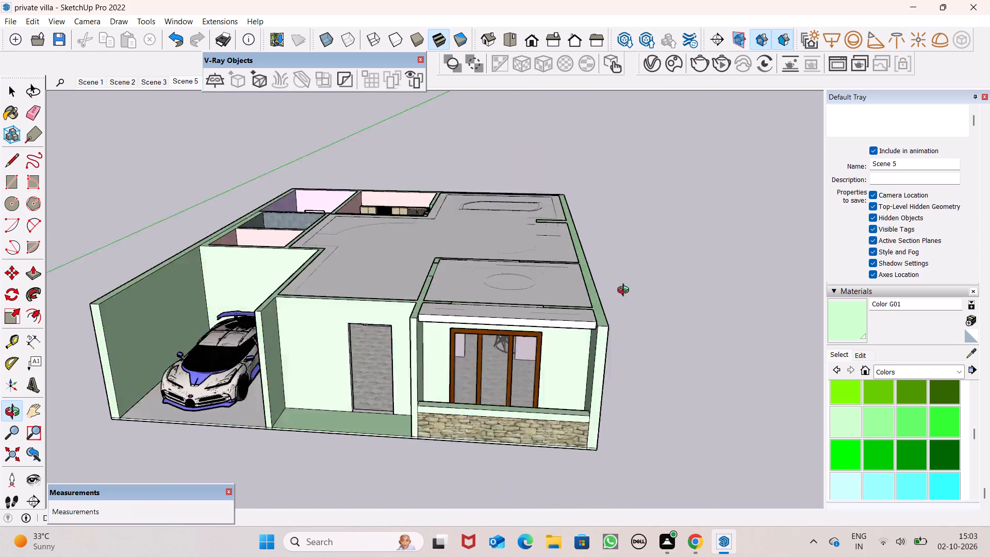
{"action": "middle_click_drag", "start_coordinate": [625, 291], "coordinate": [690, 317]}
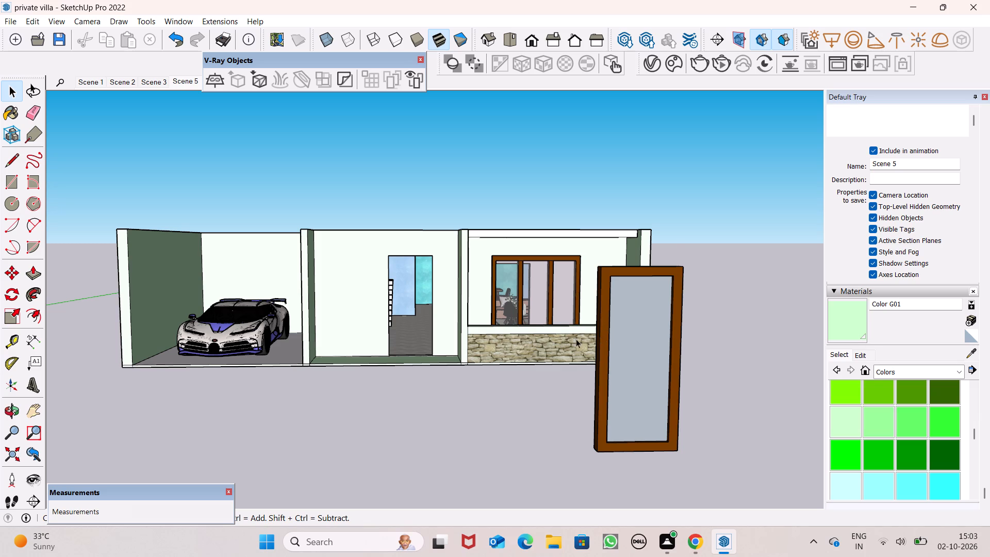
{"action": "scroll", "coordinate": [309, 298], "scroll_direction": "up", "scroll_amount": 1}
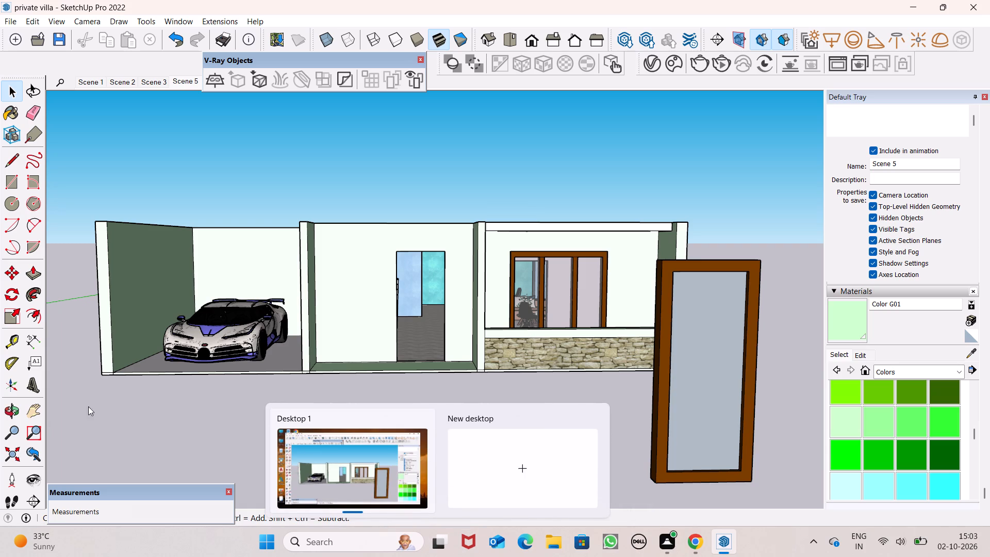
{"action": "scroll", "coordinate": [453, 280], "scroll_direction": "up", "scroll_amount": 8}
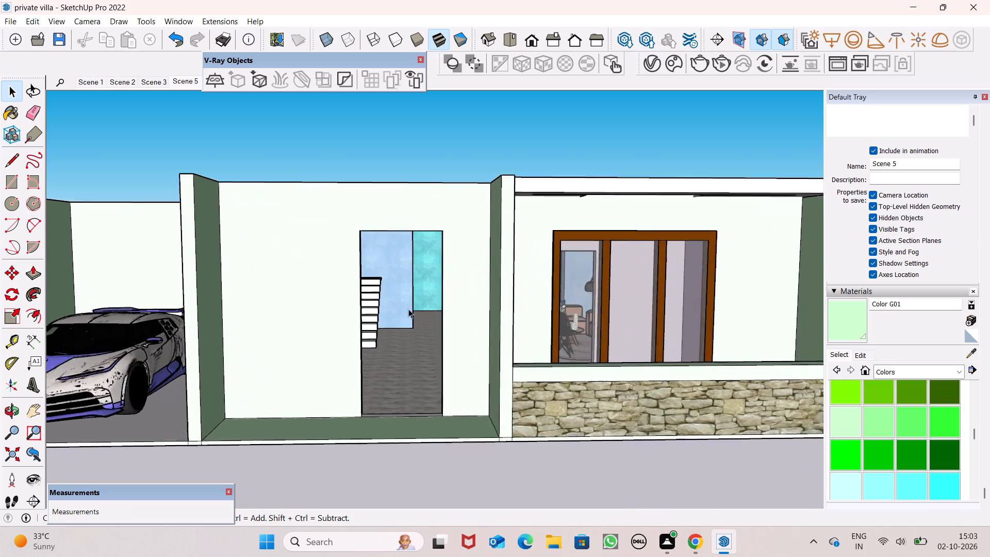
{"action": "middle_click_drag", "start_coordinate": [373, 351], "coordinate": [394, 302]}
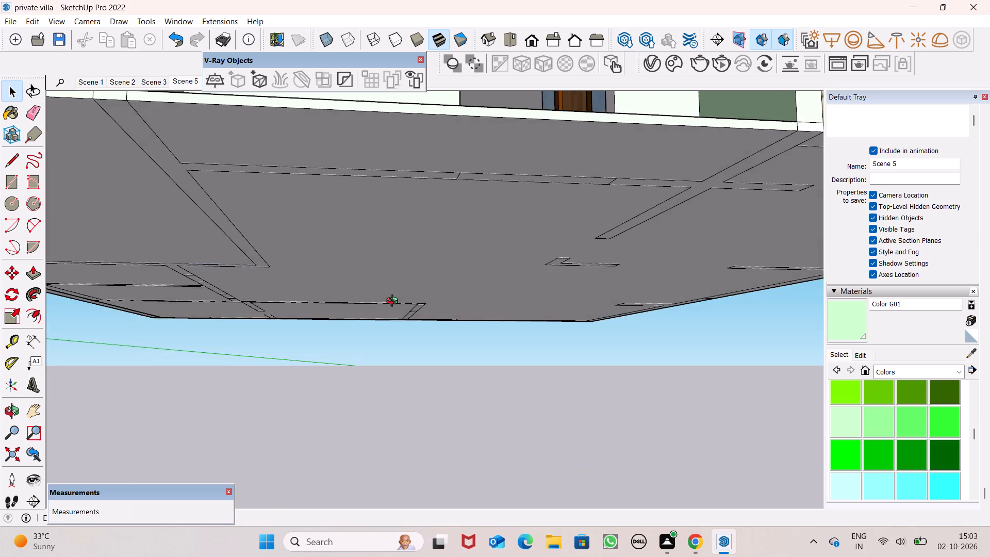
{"action": "middle_click_drag", "start_coordinate": [394, 302], "coordinate": [376, 357]}
Add a new scene of the interior seen through the entrance, framing the staircase, the dining table and the ceiling trims.
{"action": "scroll", "coordinate": [411, 364], "scroll_direction": "down", "scroll_amount": 4}
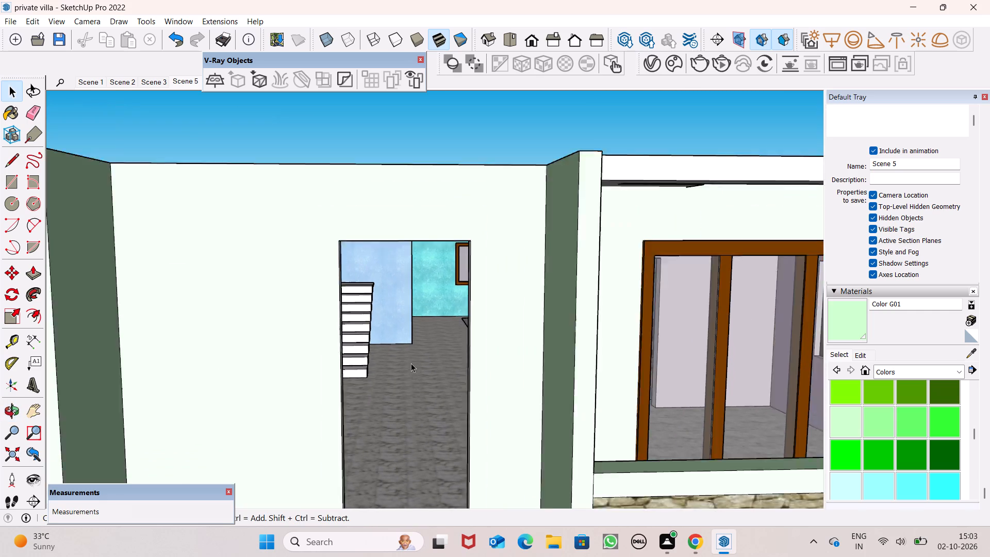
{"action": "scroll", "coordinate": [421, 398], "scroll_direction": "down", "scroll_amount": 2}
{"action": "scroll", "coordinate": [422, 493], "scroll_direction": "up", "scroll_amount": 9}
{"action": "scroll", "coordinate": [436, 442], "scroll_direction": "up", "scroll_amount": 2}
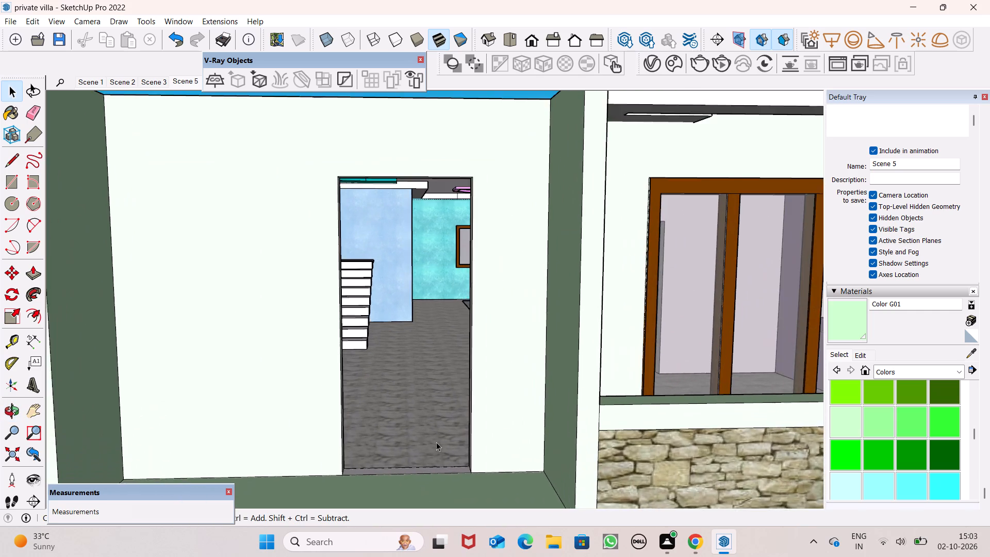
{"action": "scroll", "coordinate": [436, 442], "scroll_direction": "up", "scroll_amount": 11}
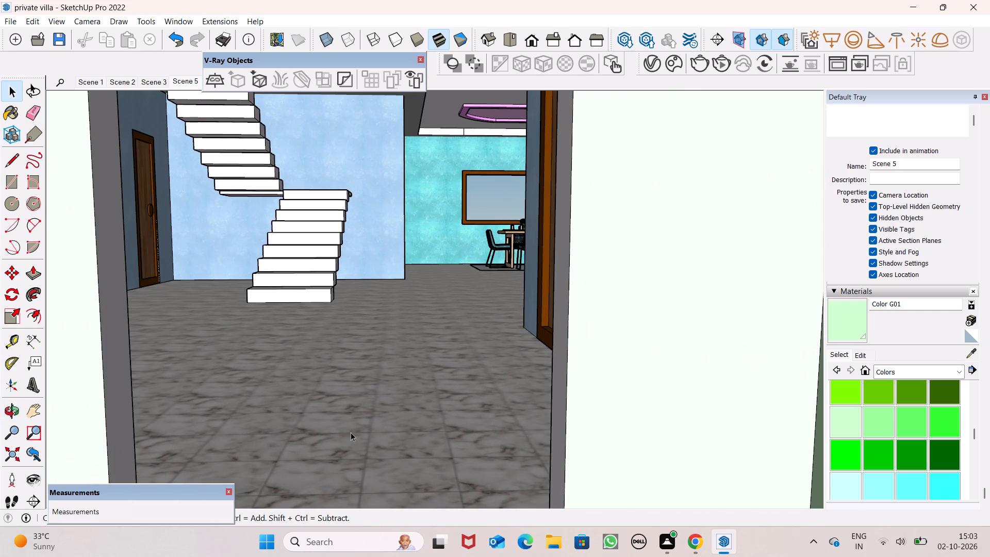
{"action": "scroll", "coordinate": [354, 421], "scroll_direction": "up", "scroll_amount": 7}
{"action": "middle_click_drag", "start_coordinate": [384, 405], "coordinate": [385, 384]}
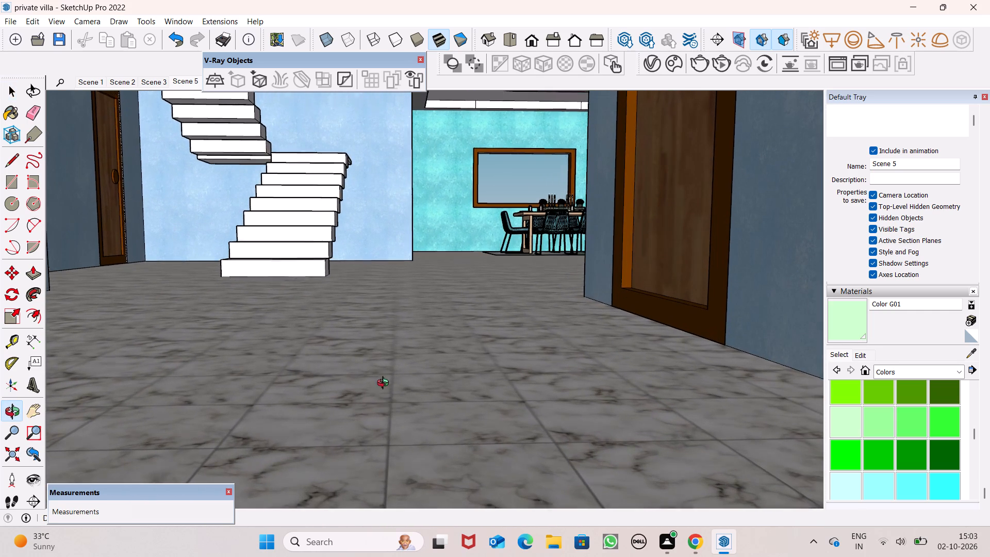
{"action": "middle_click_drag", "start_coordinate": [385, 384], "coordinate": [400, 338]}
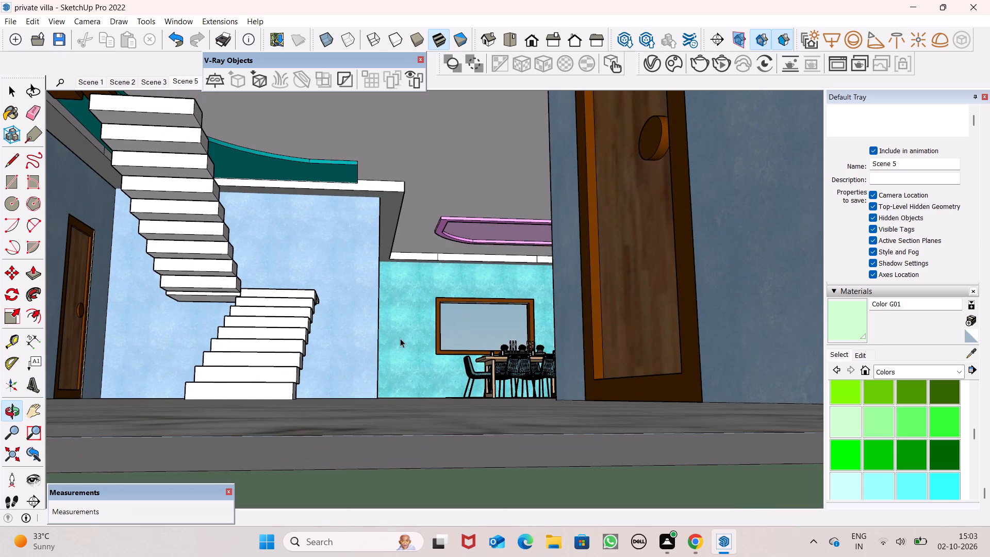
{"action": "scroll", "coordinate": [321, 271], "scroll_direction": "up", "scroll_amount": 1}
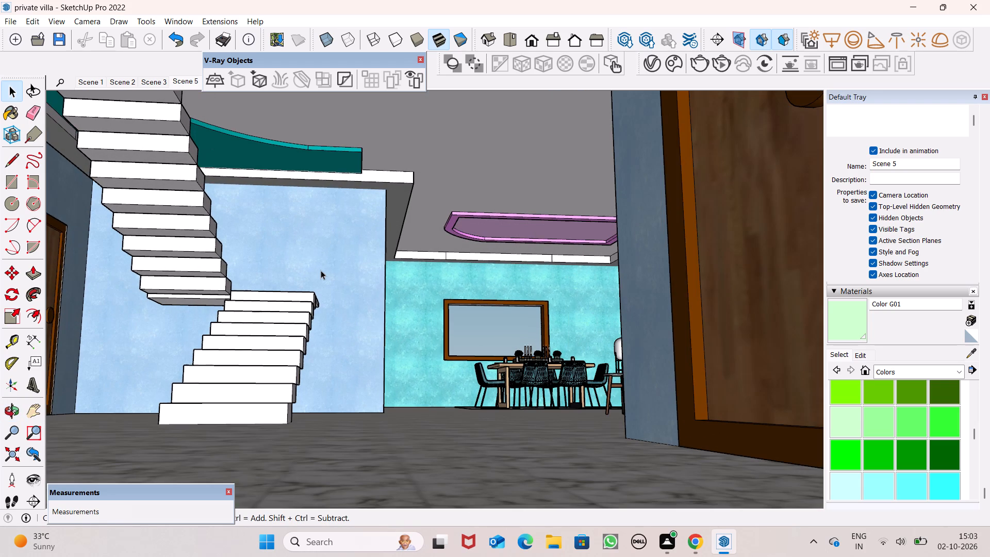
{"action": "scroll", "coordinate": [295, 251], "scroll_direction": "up", "scroll_amount": 1}
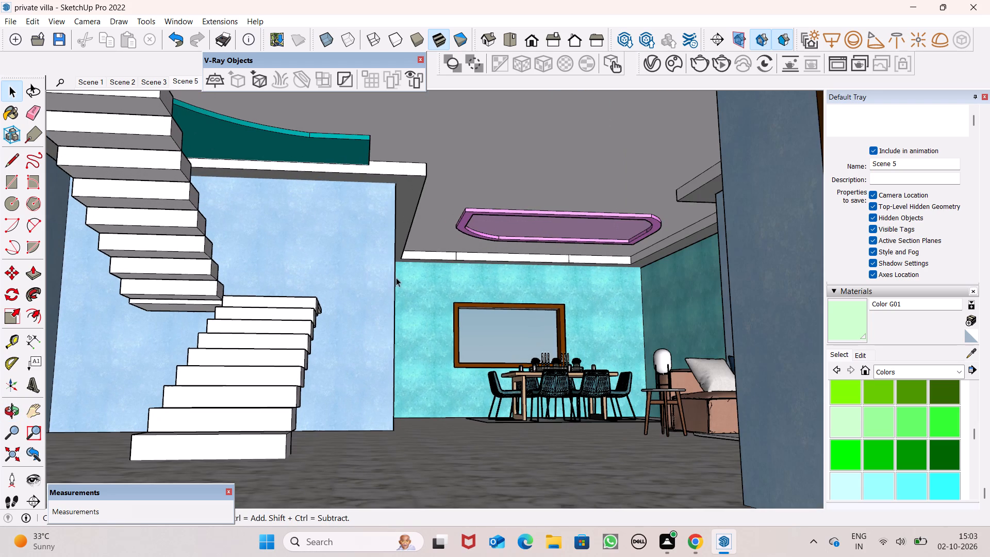
{"action": "scroll", "coordinate": [500, 311], "scroll_direction": "up", "scroll_amount": 1}
{"action": "middle_click_drag", "start_coordinate": [499, 311], "coordinate": [546, 324]}
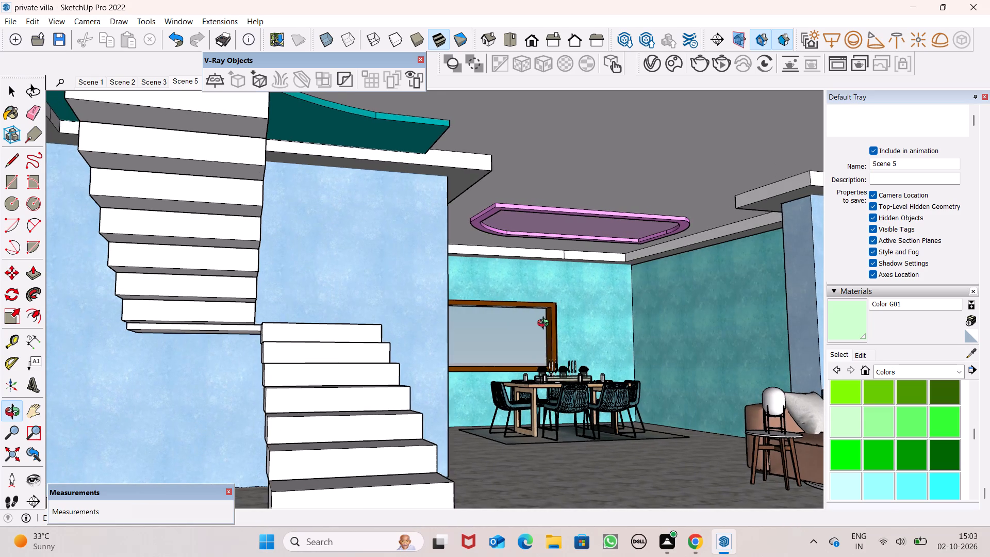
{"action": "middle_click_drag", "start_coordinate": [546, 324], "coordinate": [549, 325]}
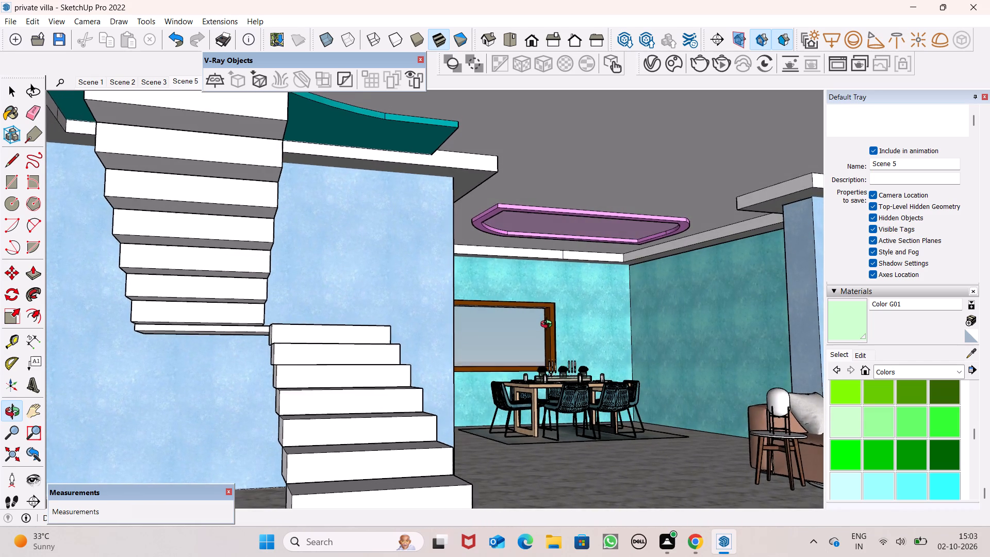
{"action": "middle_click_drag", "start_coordinate": [549, 325], "coordinate": [537, 352]}
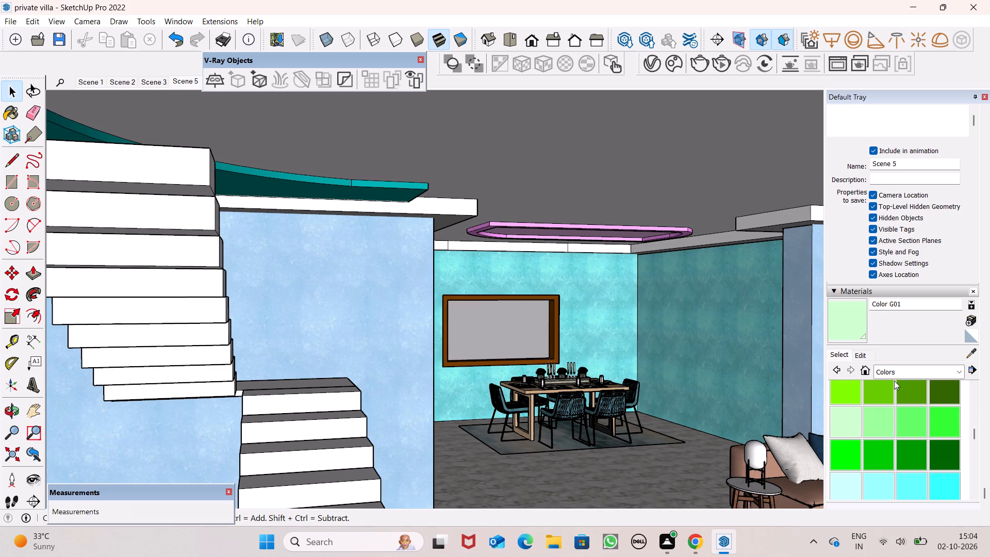
{"action": "scroll", "coordinate": [873, 324], "scroll_direction": "up", "scroll_amount": 7}
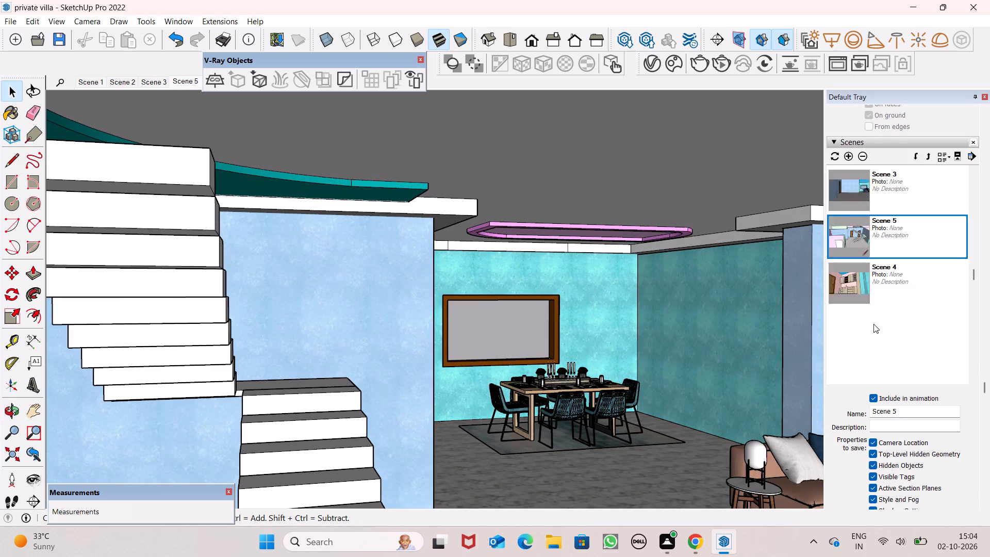
{"action": "scroll", "coordinate": [873, 324], "scroll_direction": "up", "scroll_amount": 4}
{"action": "left_click", "coordinate": [846, 344]}
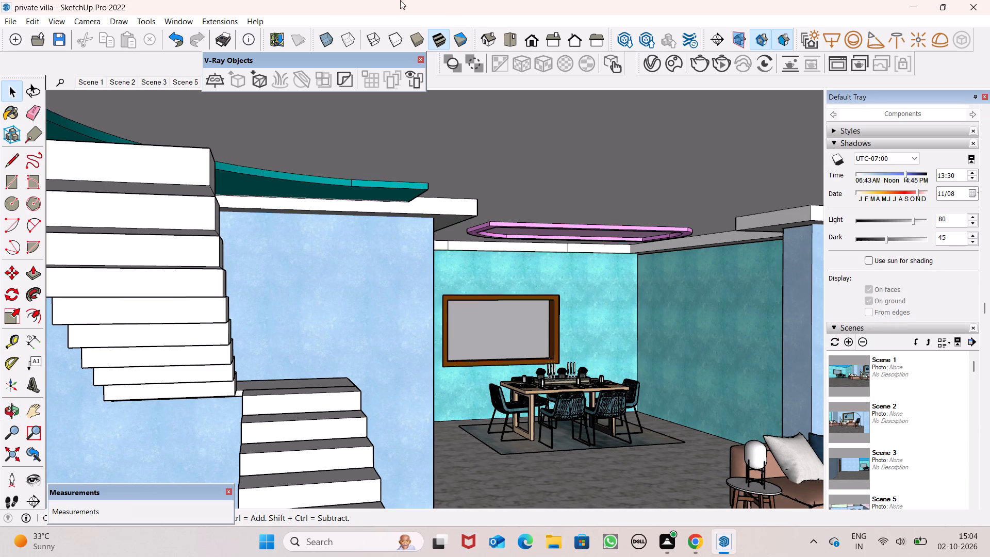
Add a new scene of the interior from a low eye height, framing the dining area, the sofa seating and the ceiling trims.
{"action": "left_click", "coordinate": [35, 479]}
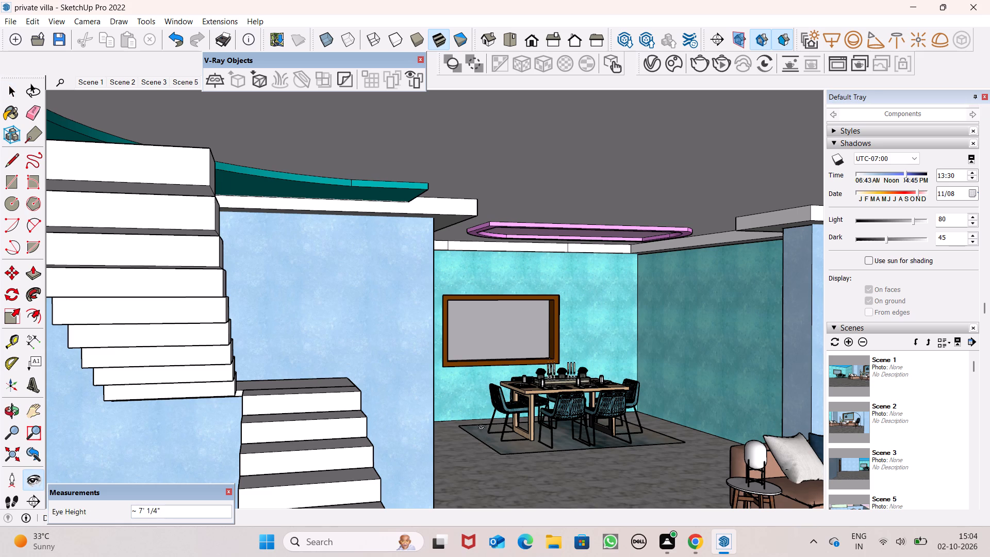
{"action": "left_click_drag", "start_coordinate": [494, 436], "coordinate": [770, 556]}
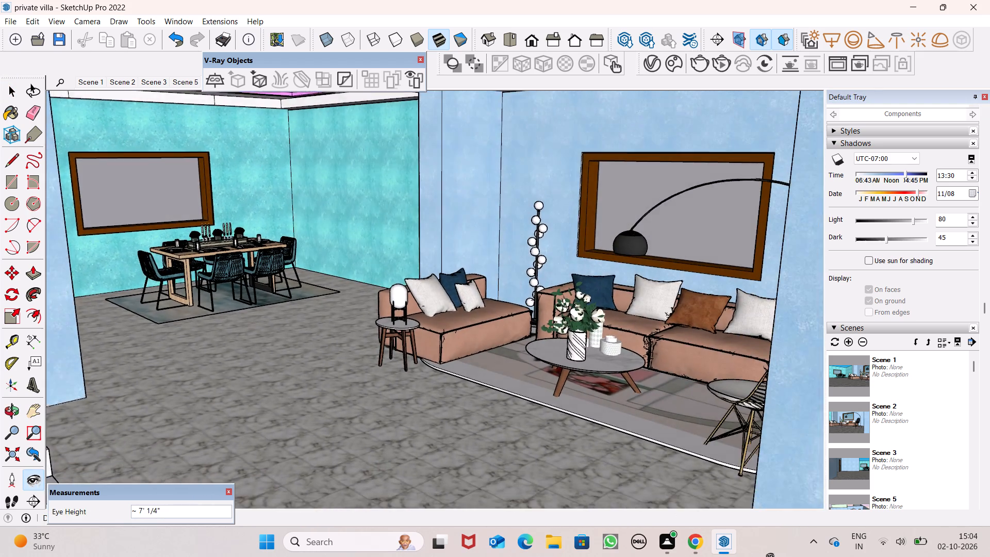
{"action": "left_click_drag", "start_coordinate": [770, 556], "coordinate": [872, 447]}
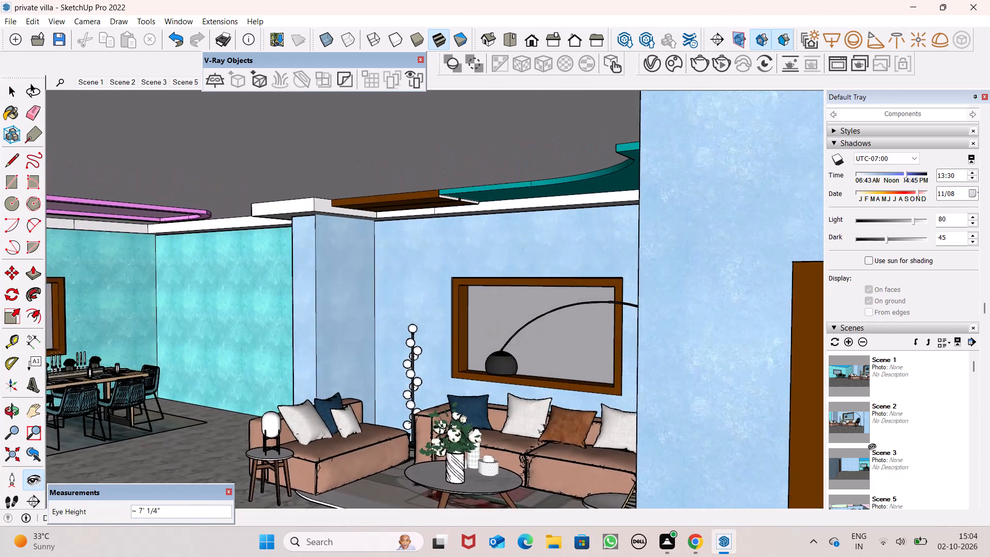
{"action": "left_click_drag", "start_coordinate": [872, 447], "coordinate": [553, 398]}
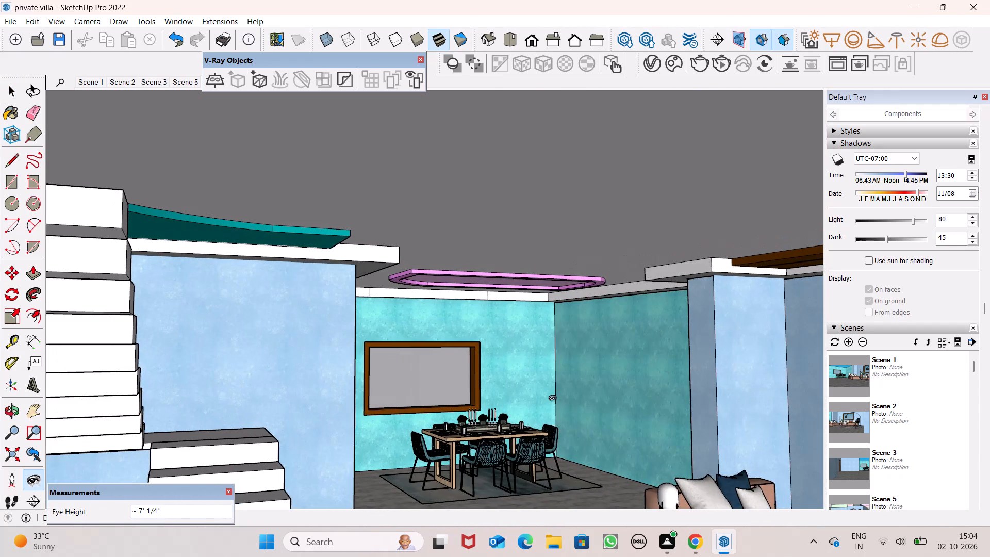
{"action": "left_click_drag", "start_coordinate": [553, 398], "coordinate": [607, 395]}
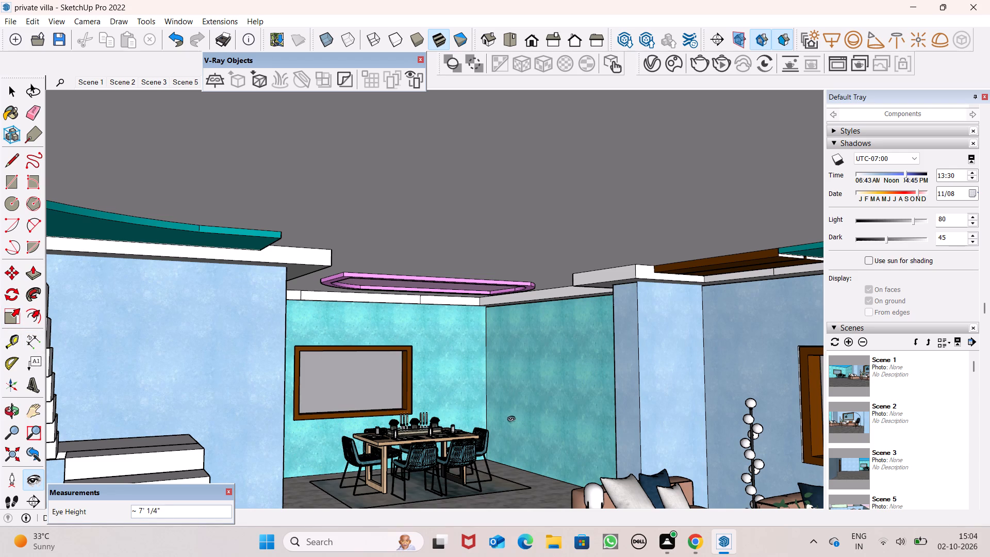
{"action": "left_click_drag", "start_coordinate": [496, 404], "coordinate": [543, 405]}
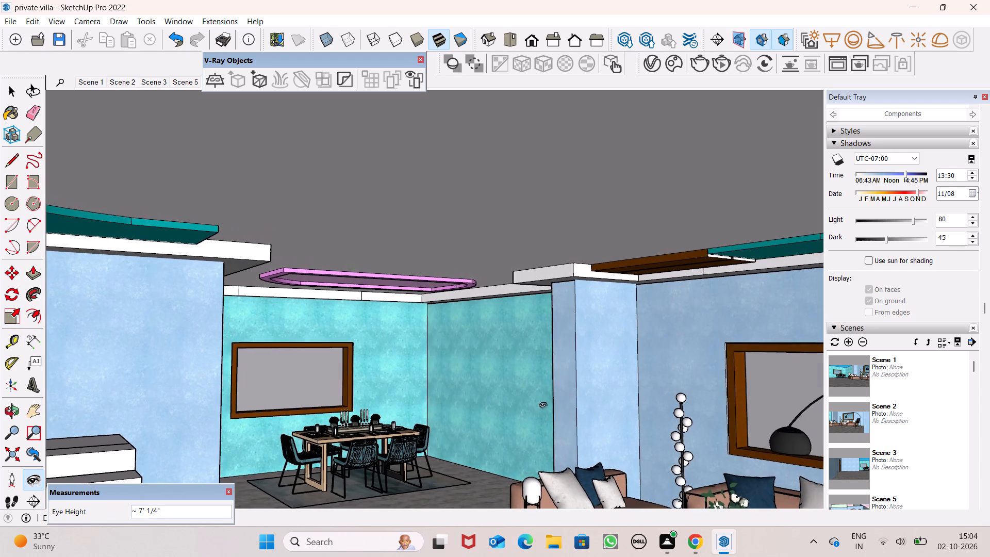
{"action": "left_click_drag", "start_coordinate": [543, 405], "coordinate": [552, 396]}
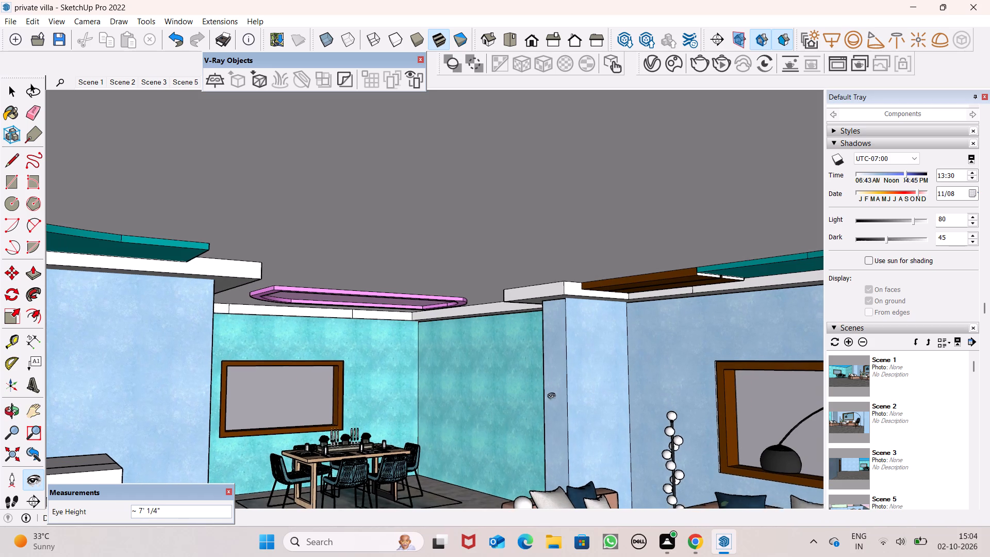
{"action": "left_click_drag", "start_coordinate": [552, 396], "coordinate": [537, 403]}
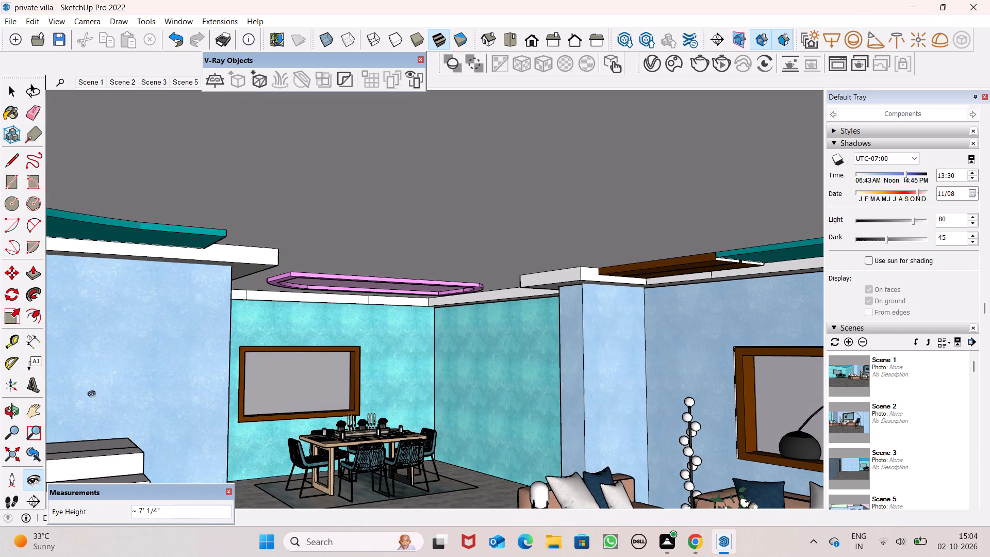
{"action": "left_click", "coordinate": [34, 419]}
{"action": "left_click_drag", "start_coordinate": [361, 501], "coordinate": [354, 462]}
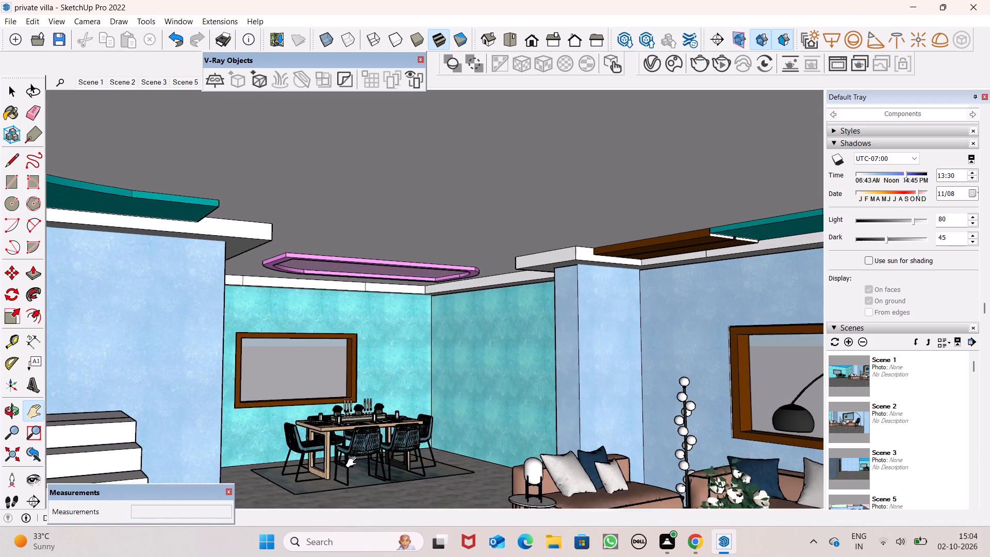
{"action": "left_click_drag", "start_coordinate": [354, 462], "coordinate": [402, 407]}
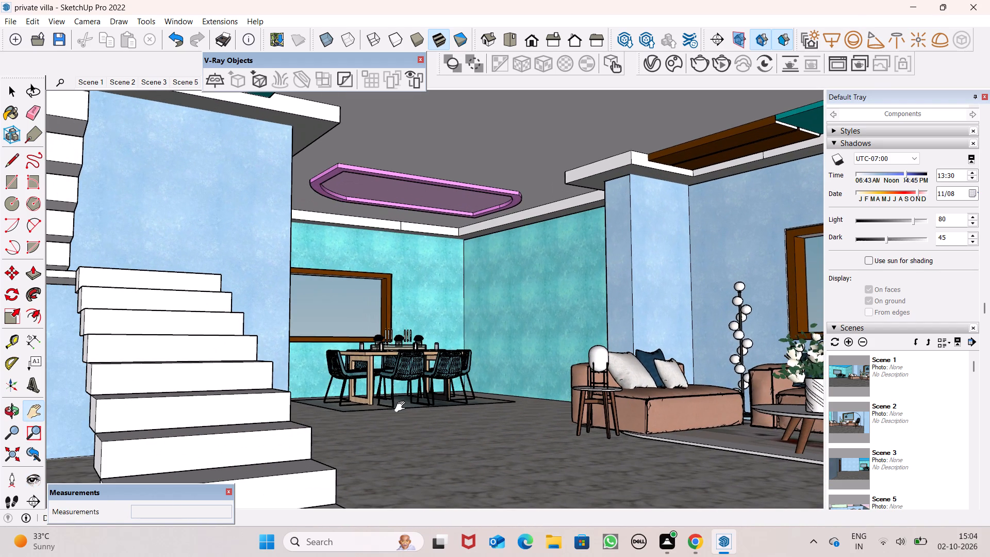
{"action": "left_click_drag", "start_coordinate": [402, 407], "coordinate": [402, 396]}
{"action": "left_click_drag", "start_coordinate": [537, 458], "coordinate": [523, 436]}
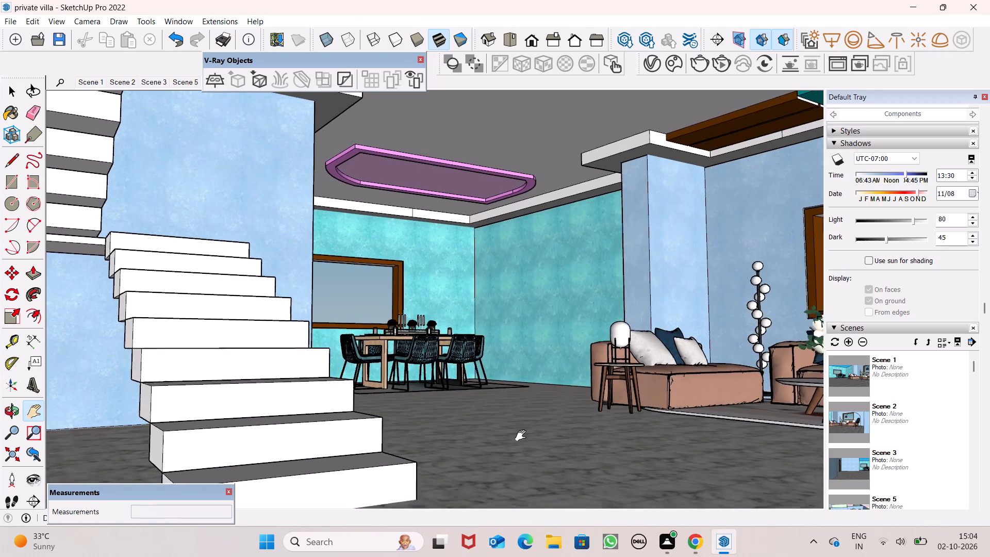
{"action": "left_click_drag", "start_coordinate": [523, 436], "coordinate": [423, 419]}
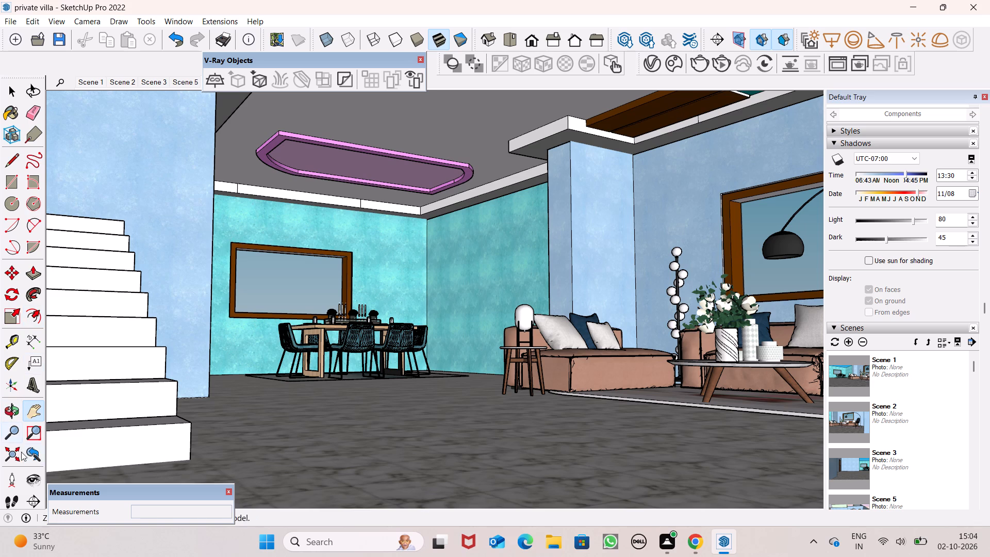
{"action": "left_click", "coordinate": [37, 483]}
{"action": "left_click_drag", "start_coordinate": [415, 420], "coordinate": [453, 342]}
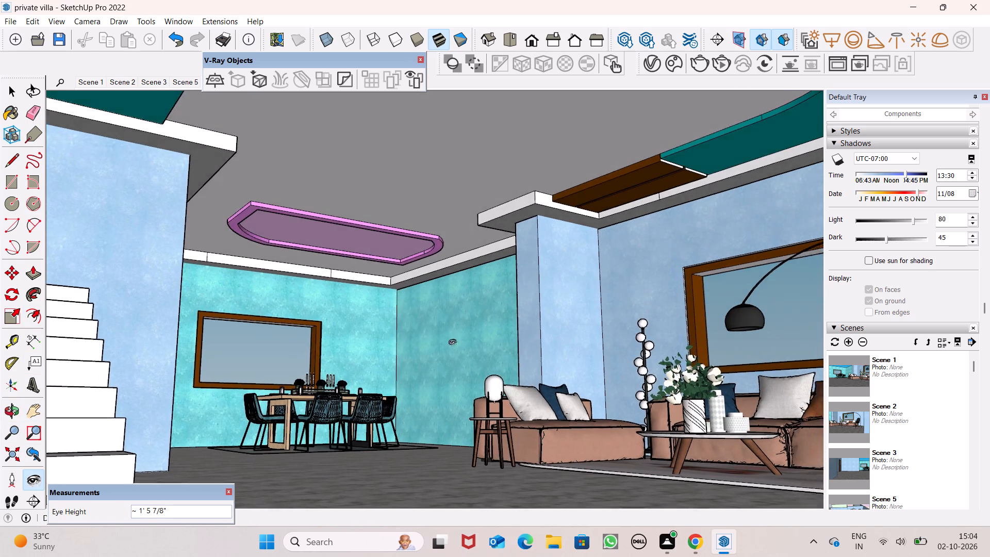
{"action": "left_click_drag", "start_coordinate": [453, 342], "coordinate": [481, 344]}
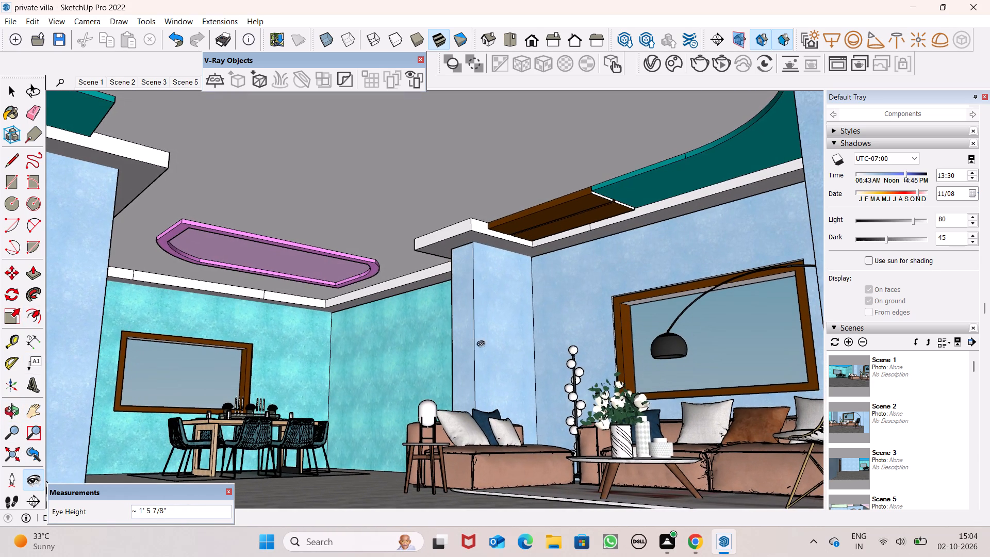
{"action": "left_click_drag", "start_coordinate": [481, 344], "coordinate": [471, 345]}
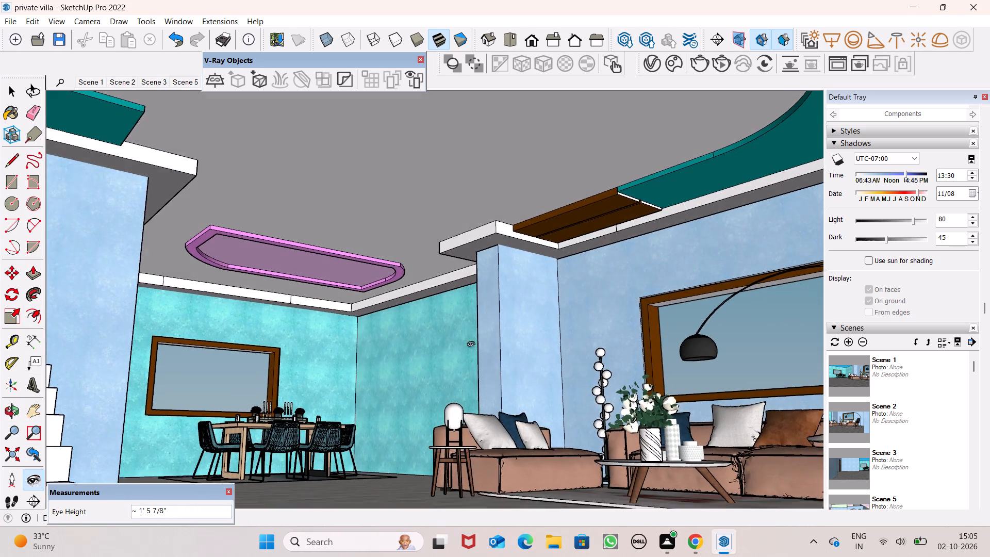
{"action": "left_click_drag", "start_coordinate": [471, 345], "coordinate": [471, 394]}
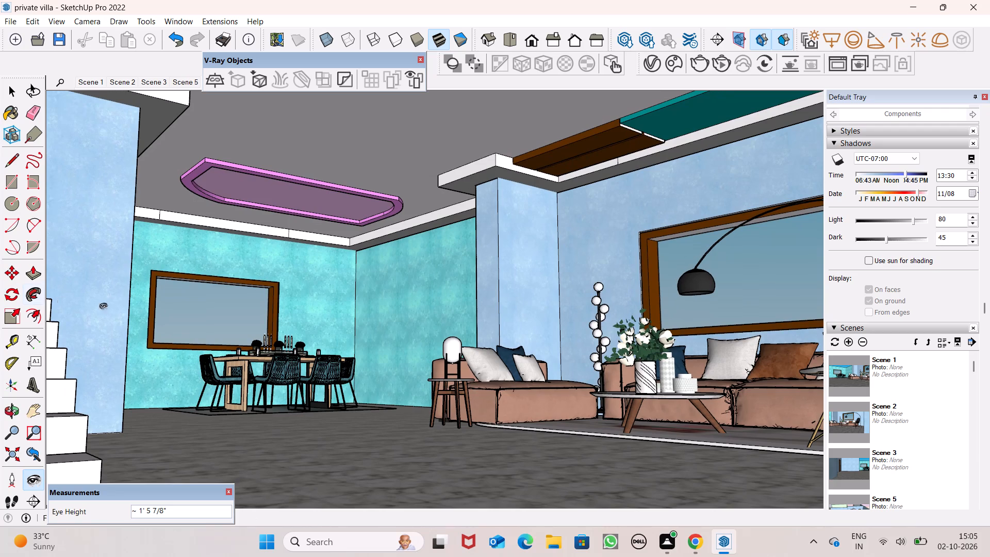
{"action": "left_click", "coordinate": [848, 343]}
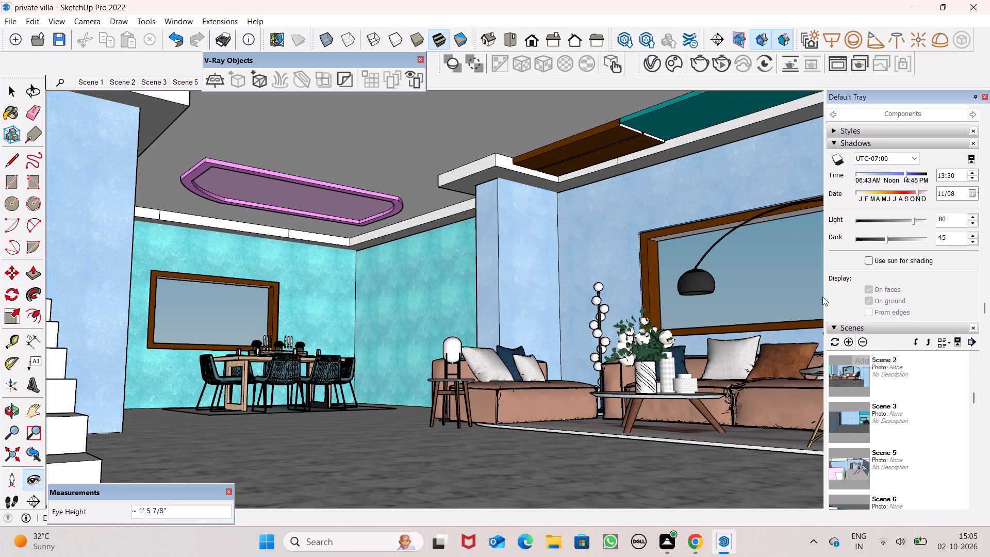
{"action": "scroll", "coordinate": [887, 399], "scroll_direction": "down", "scroll_amount": 7}
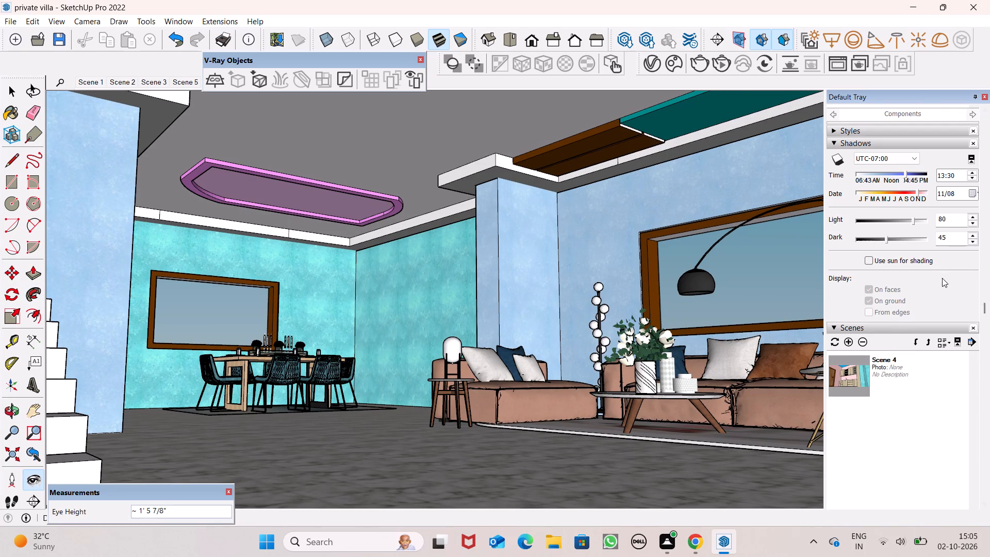
{"action": "scroll", "coordinate": [881, 472], "scroll_direction": "up", "scroll_amount": 8}
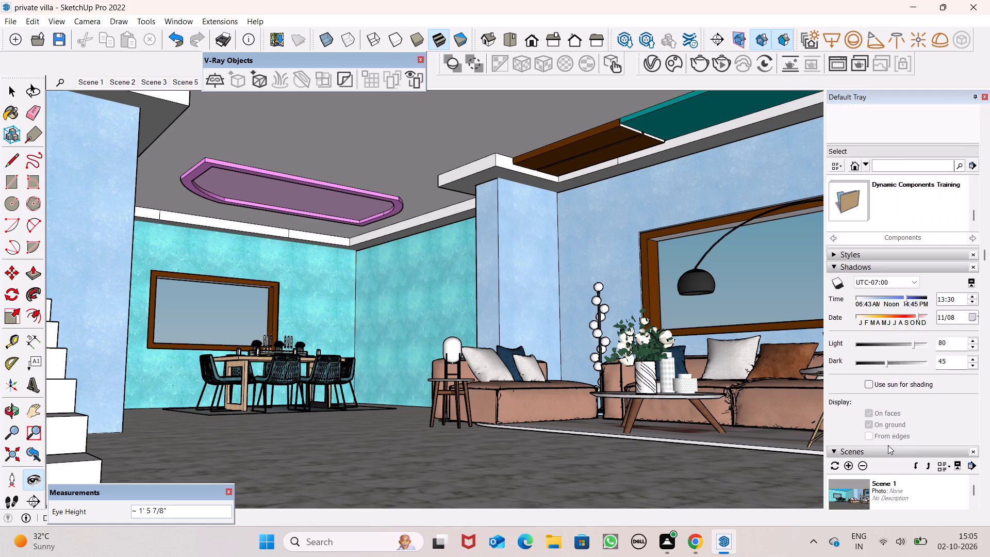
{"action": "scroll", "coordinate": [890, 427], "scroll_direction": "up", "scroll_amount": 2}
Examine the whole villa from outside, viewing its underside, the open-topped rooms, the car porch and the front walls.
{"action": "scroll", "coordinate": [557, 275], "scroll_direction": "down", "scroll_amount": 19}
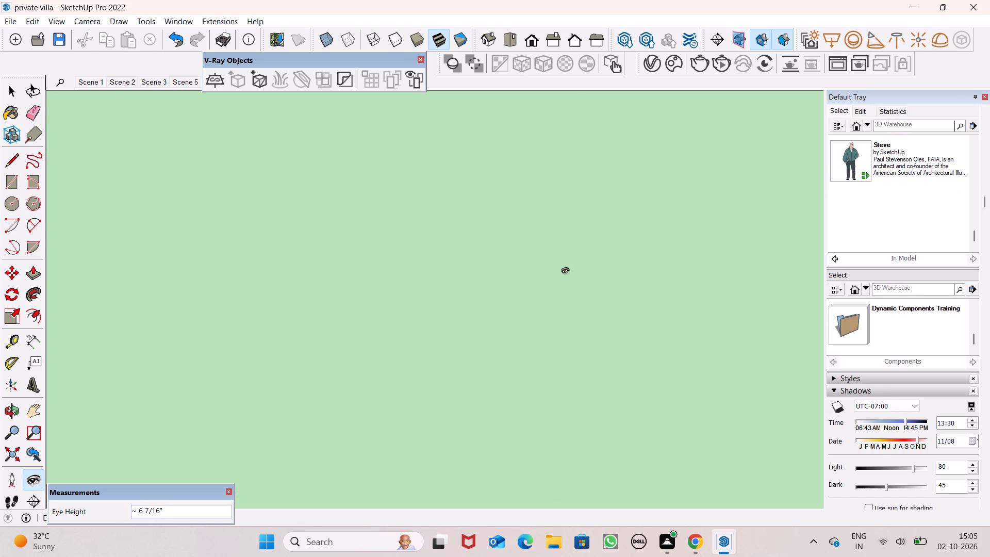
{"action": "scroll", "coordinate": [566, 271], "scroll_direction": "down", "scroll_amount": 12}
{"action": "scroll", "coordinate": [588, 253], "scroll_direction": "down", "scroll_amount": 17}
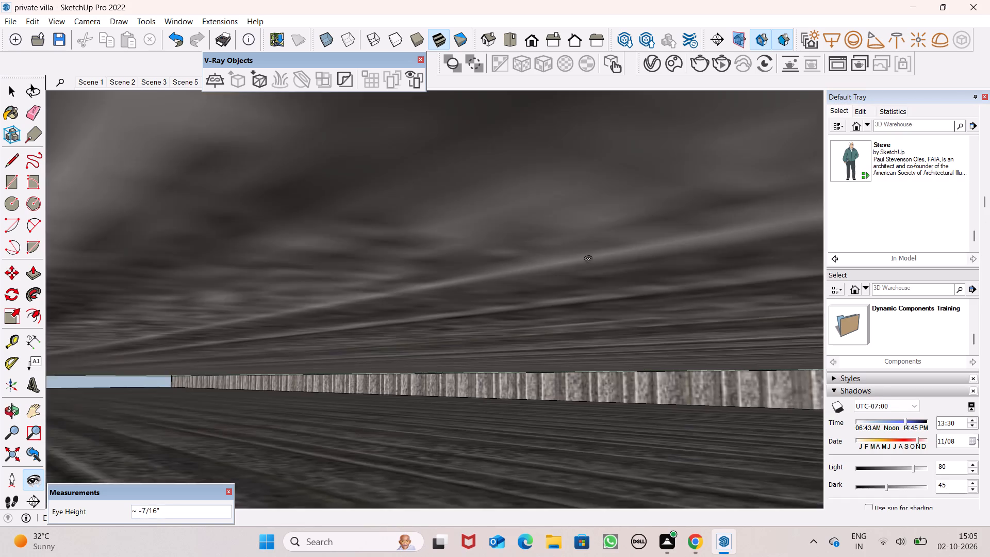
{"action": "scroll", "coordinate": [588, 259], "scroll_direction": "down", "scroll_amount": 20}
{"action": "scroll", "coordinate": [588, 259], "scroll_direction": "down", "scroll_amount": 13}
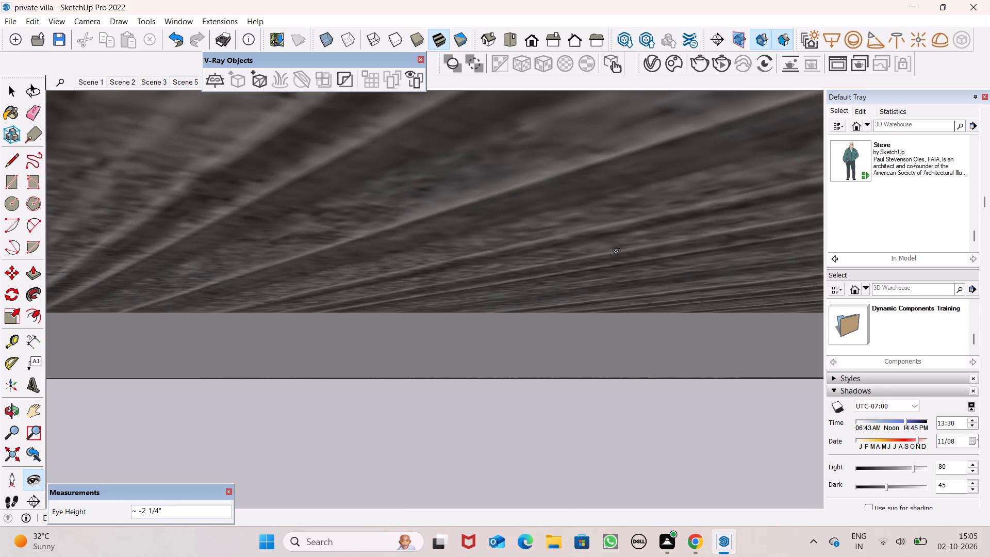
{"action": "scroll", "coordinate": [617, 251], "scroll_direction": "down", "scroll_amount": 6}
{"action": "scroll", "coordinate": [618, 252], "scroll_direction": "down", "scroll_amount": 20}
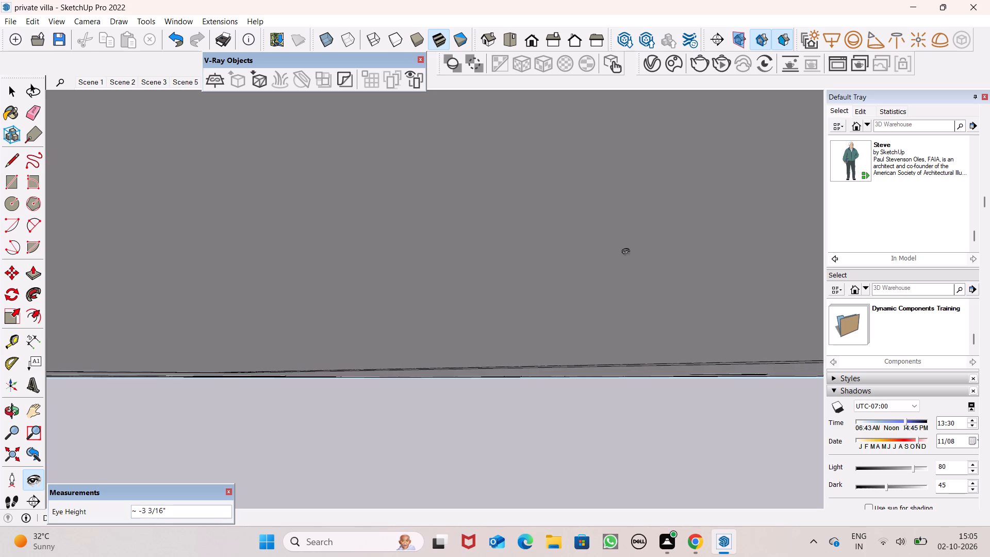
{"action": "scroll", "coordinate": [630, 251], "scroll_direction": "down", "scroll_amount": 20}
{"action": "scroll", "coordinate": [630, 251], "scroll_direction": "down", "scroll_amount": 5}
{"action": "key", "text": "space"}
{"action": "scroll", "coordinate": [640, 307], "scroll_direction": "down", "scroll_amount": 7}
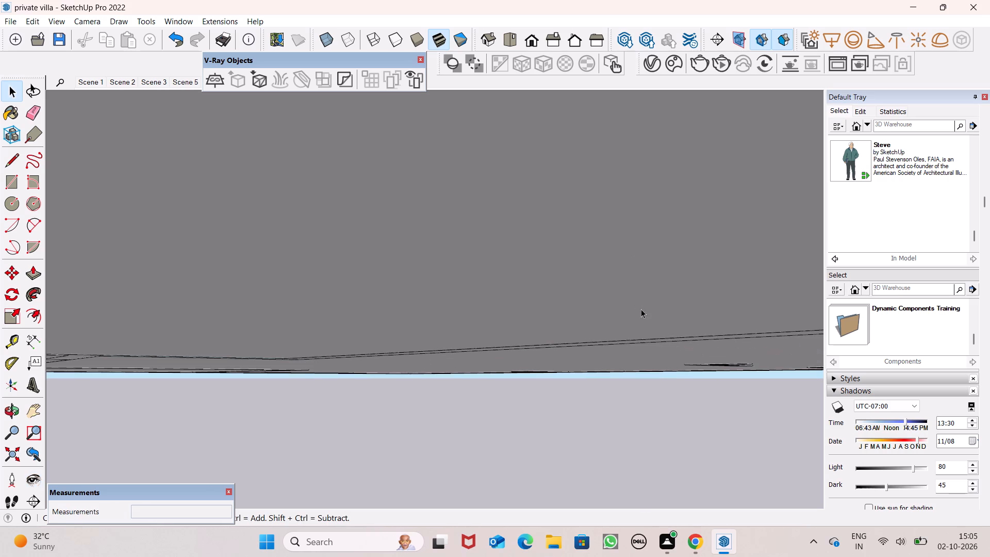
{"action": "scroll", "coordinate": [646, 299], "scroll_direction": "down", "scroll_amount": 12}
{"action": "scroll", "coordinate": [634, 256], "scroll_direction": "down", "scroll_amount": 16}
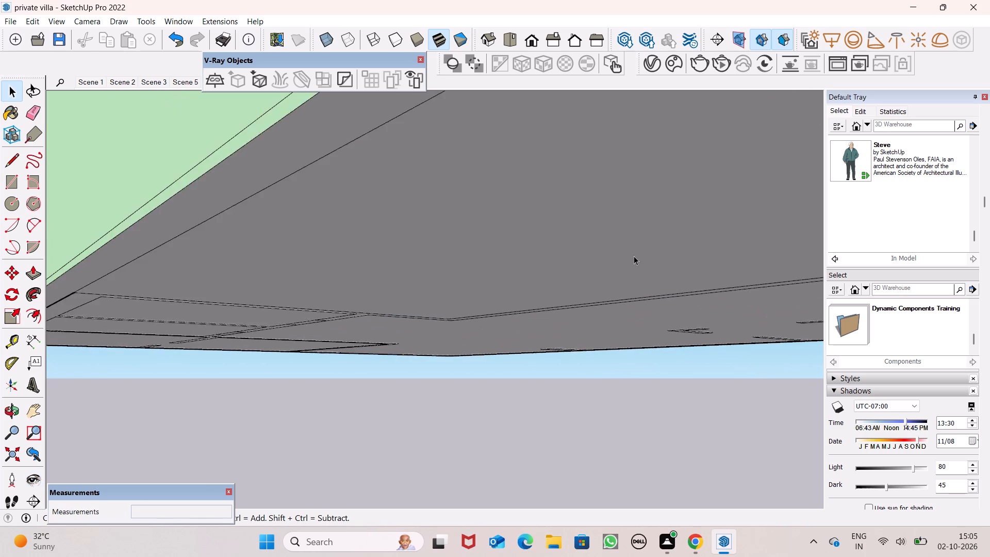
{"action": "scroll", "coordinate": [634, 256], "scroll_direction": "down", "scroll_amount": 13}
{"action": "scroll", "coordinate": [647, 242], "scroll_direction": "down", "scroll_amount": 17}
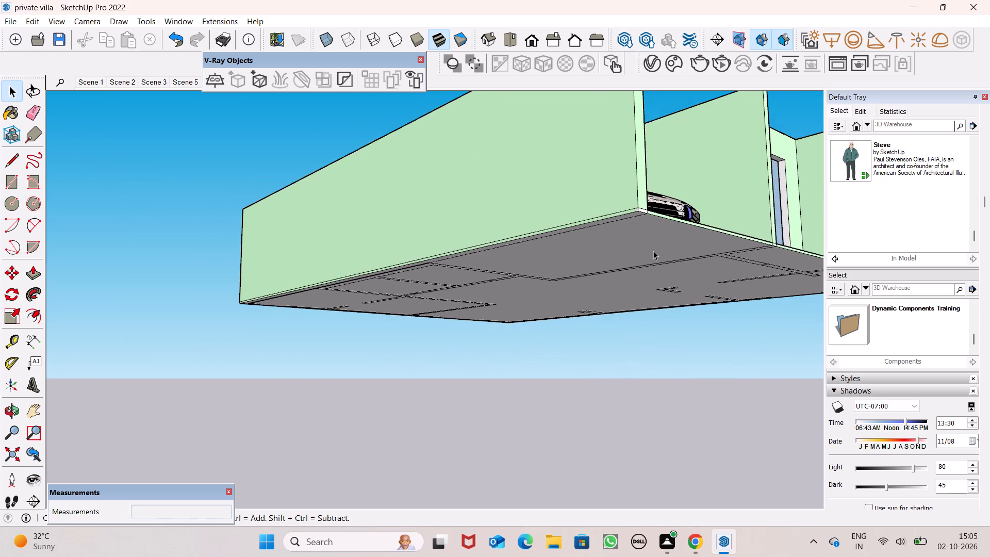
{"action": "scroll", "coordinate": [652, 251], "scroll_direction": "down", "scroll_amount": 12}
{"action": "middle_click_drag", "start_coordinate": [732, 271], "coordinate": [692, 300]}
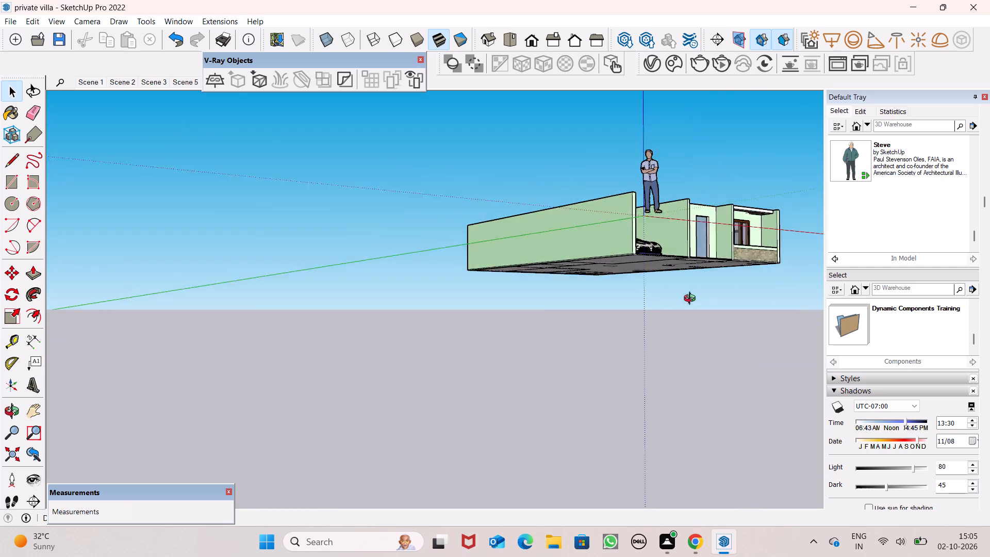
{"action": "middle_click_drag", "start_coordinate": [692, 300], "coordinate": [521, 438]}
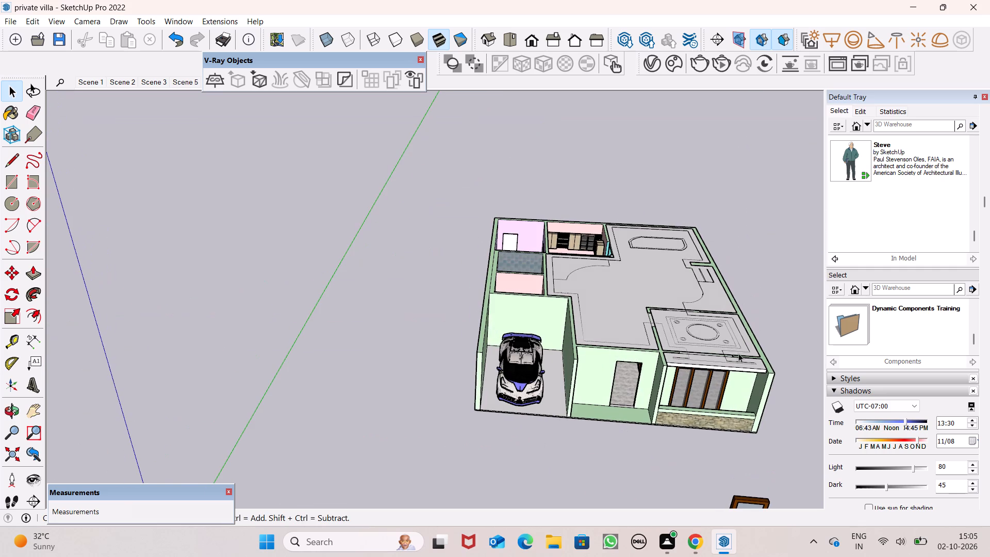
{"action": "scroll", "coordinate": [748, 346], "scroll_direction": "up", "scroll_amount": 8}
{"action": "scroll", "coordinate": [741, 389], "scroll_direction": "up", "scroll_amount": 8}
{"action": "scroll", "coordinate": [740, 384], "scroll_direction": "down", "scroll_amount": 1}
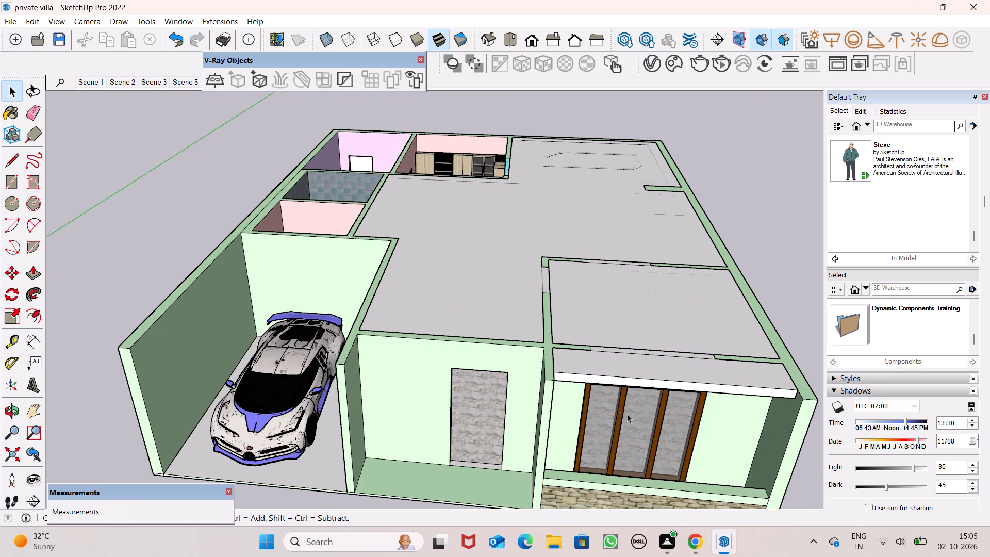
Examine the villa's front from low angles, focusing on the glazed porch frame and the ceiling trims behind it.
{"action": "middle_click_drag", "start_coordinate": [700, 418], "coordinate": [683, 296]}
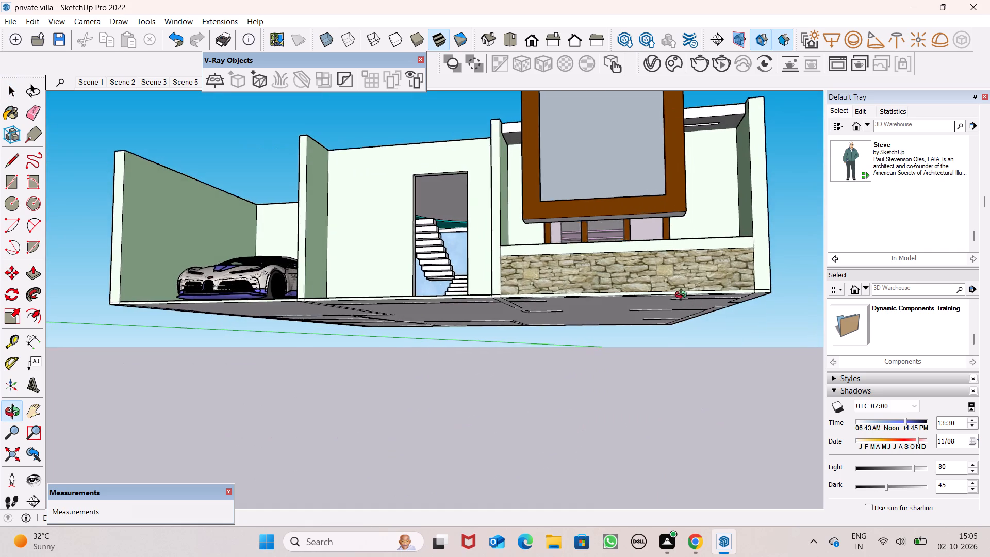
{"action": "middle_click_drag", "start_coordinate": [683, 296], "coordinate": [731, 328]}
{"action": "scroll", "coordinate": [631, 268], "scroll_direction": "up", "scroll_amount": 11}
{"action": "scroll", "coordinate": [773, 267], "scroll_direction": "up", "scroll_amount": 10}
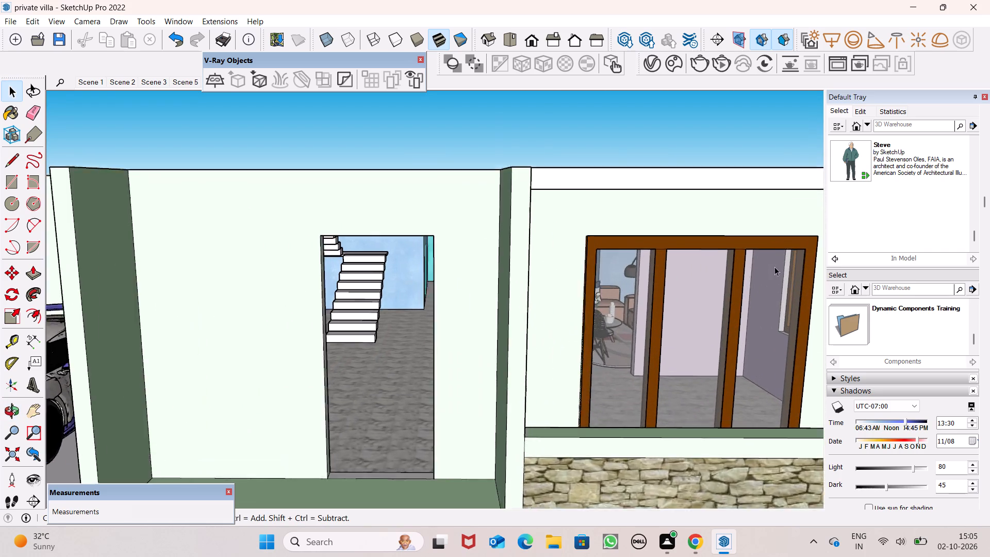
{"action": "middle_click_drag", "start_coordinate": [772, 274], "coordinate": [712, 59]}
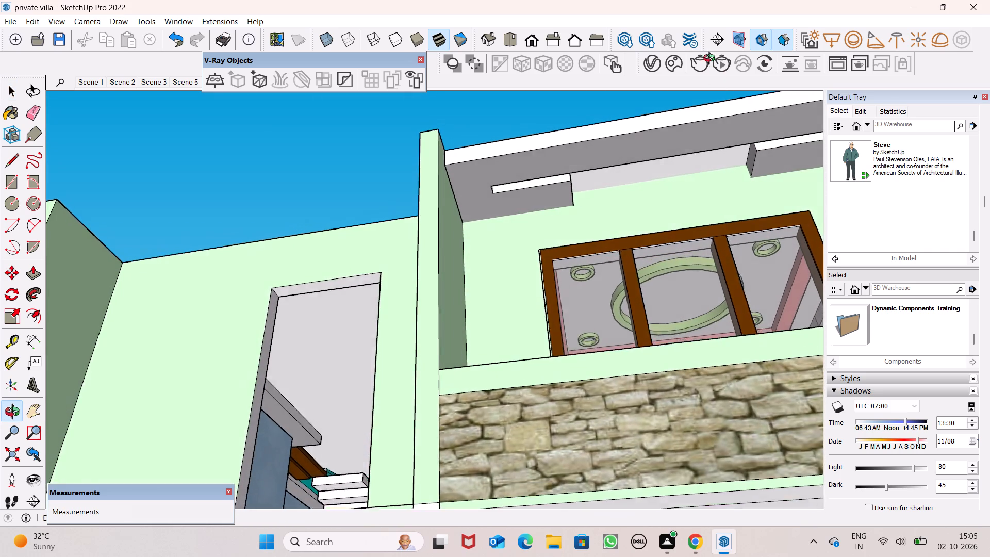
{"action": "middle_click_drag", "start_coordinate": [712, 59], "coordinate": [712, 48]}
{"action": "scroll", "coordinate": [664, 278], "scroll_direction": "up", "scroll_amount": 9}
{"action": "scroll", "coordinate": [589, 223], "scroll_direction": "up", "scroll_amount": 1}
{"action": "scroll", "coordinate": [588, 221], "scroll_direction": "down", "scroll_amount": 1}
{"action": "scroll", "coordinate": [588, 221], "scroll_direction": "up", "scroll_amount": 2}
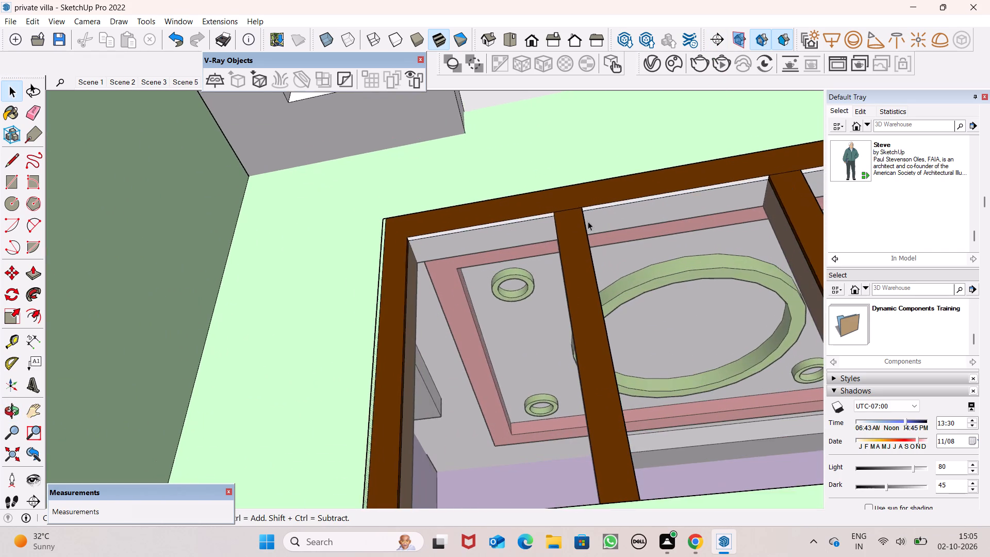
{"action": "scroll", "coordinate": [588, 221], "scroll_direction": "up", "scroll_amount": 11}
{"action": "scroll", "coordinate": [634, 240], "scroll_direction": "up", "scroll_amount": 1}
{"action": "middle_click_drag", "start_coordinate": [634, 240], "coordinate": [647, 99]}
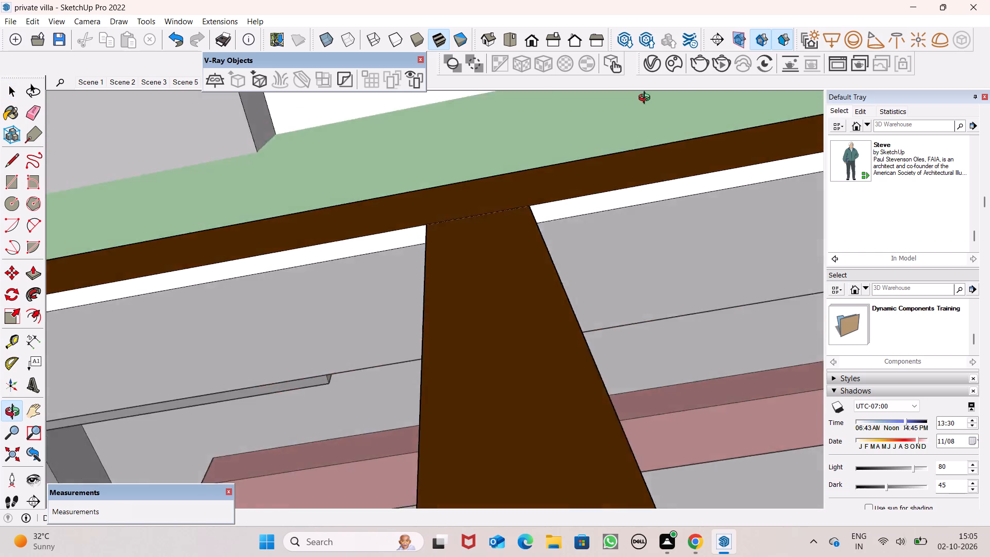
{"action": "middle_click_drag", "start_coordinate": [647, 99], "coordinate": [668, 248]}
{"action": "scroll", "coordinate": [670, 237], "scroll_direction": "down", "scroll_amount": 8}
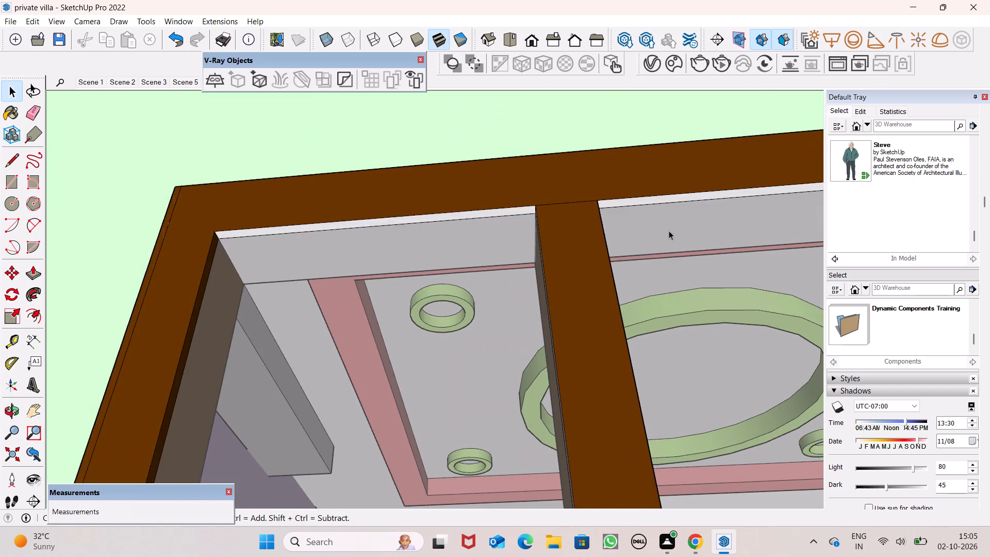
{"action": "scroll", "coordinate": [669, 231], "scroll_direction": "down", "scroll_amount": 2}
{"action": "scroll", "coordinate": [714, 210], "scroll_direction": "down", "scroll_amount": 14}
{"action": "scroll", "coordinate": [694, 170], "scroll_direction": "down", "scroll_amount": 8}
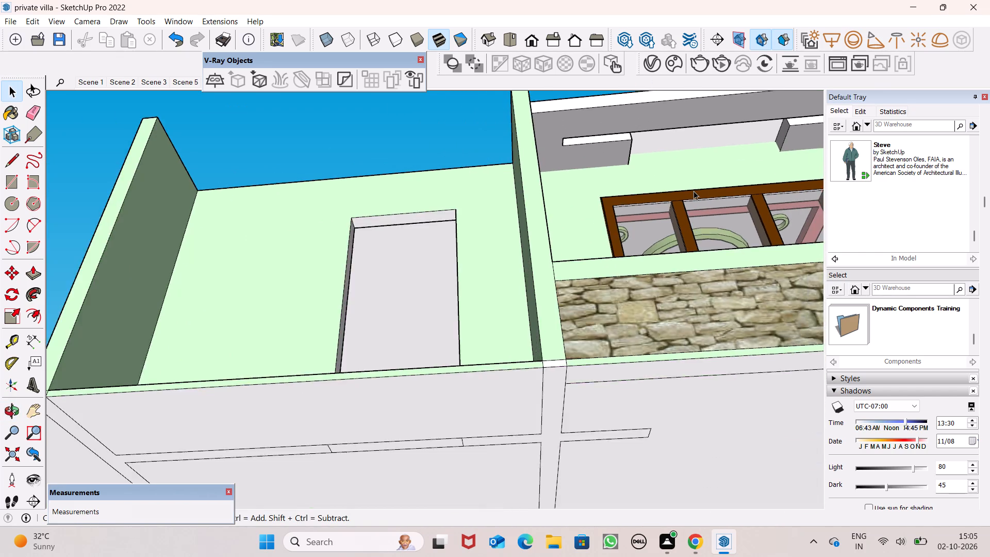
{"action": "scroll", "coordinate": [694, 191], "scroll_direction": "down", "scroll_amount": 18}
Examine how the slab's edge meets the tops of the outer walls at the corner beyond the kitchen.
{"action": "middle_click_drag", "start_coordinate": [686, 196], "coordinate": [699, 450]}
{"action": "scroll", "coordinate": [696, 453], "scroll_direction": "down", "scroll_amount": 1}
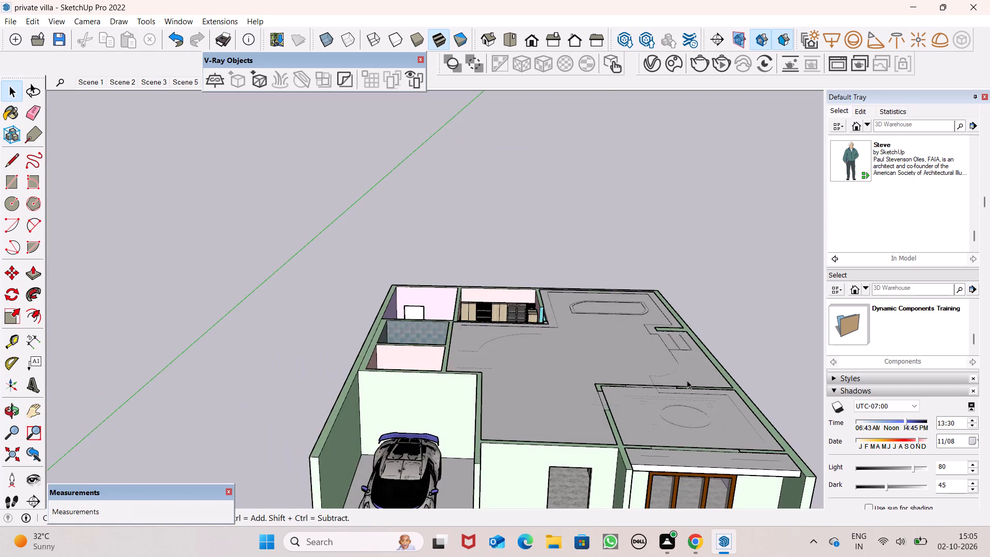
{"action": "scroll", "coordinate": [687, 379], "scroll_direction": "down", "scroll_amount": 4}
{"action": "scroll", "coordinate": [695, 370], "scroll_direction": "up", "scroll_amount": 9}
{"action": "middle_click_drag", "start_coordinate": [721, 365], "coordinate": [724, 365]}
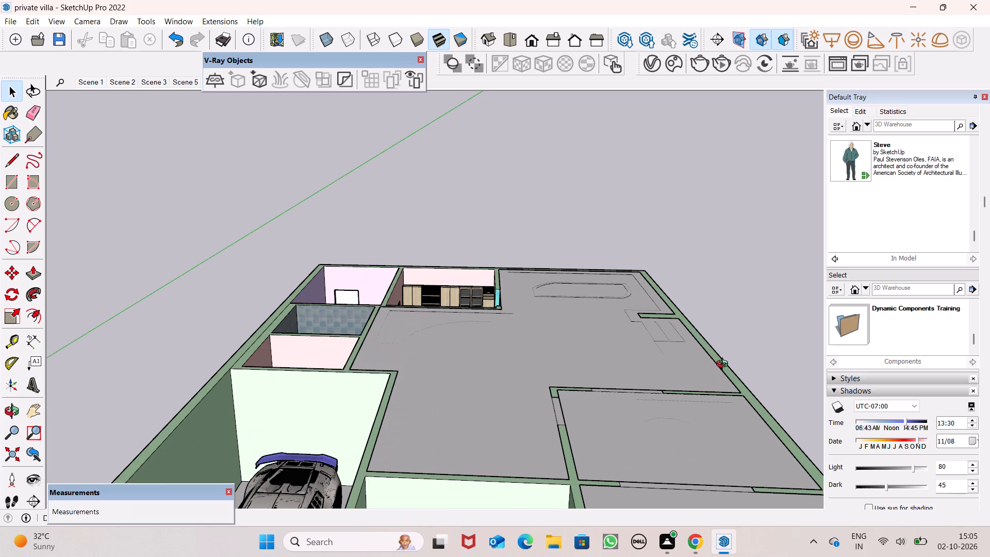
{"action": "middle_click_drag", "start_coordinate": [724, 365], "coordinate": [468, 432]}
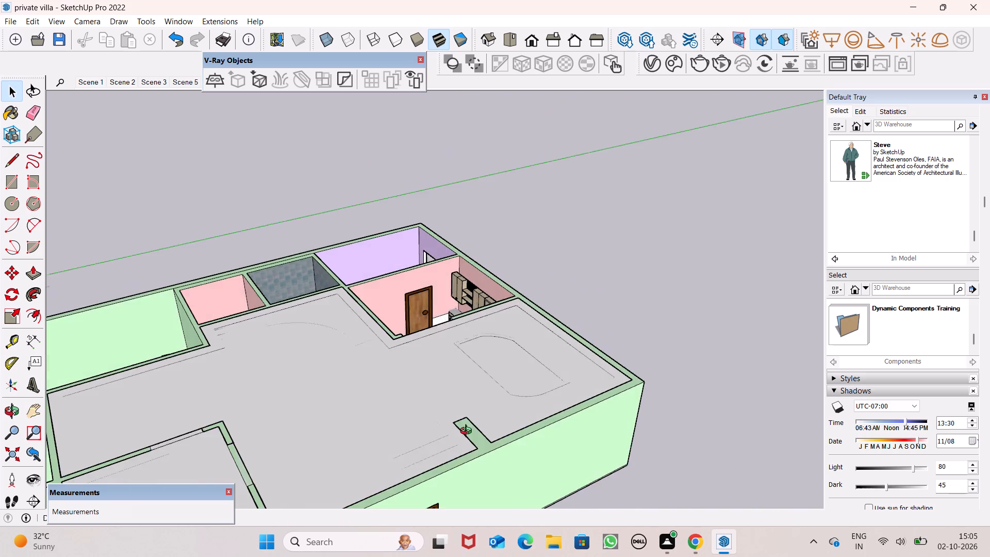
{"action": "middle_click_drag", "start_coordinate": [468, 432], "coordinate": [426, 432]}
{"action": "scroll", "coordinate": [573, 412], "scroll_direction": "up", "scroll_amount": 19}
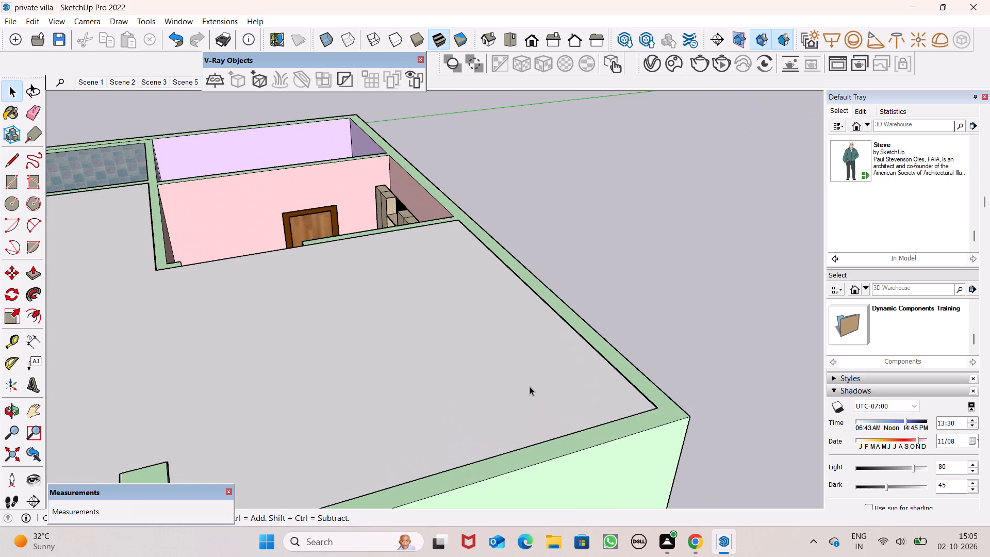
{"action": "scroll", "coordinate": [565, 419], "scroll_direction": "up", "scroll_amount": 9}
{"action": "scroll", "coordinate": [679, 402], "scroll_direction": "up", "scroll_amount": 10}
{"action": "scroll", "coordinate": [717, 379], "scroll_direction": "up", "scroll_amount": 10}
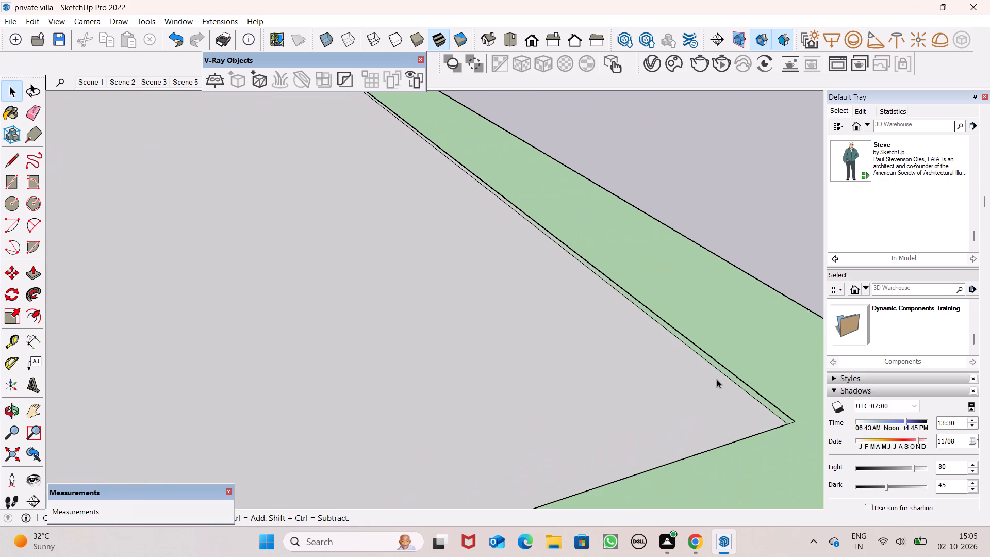
{"action": "scroll", "coordinate": [779, 403], "scroll_direction": "up", "scroll_amount": 7}
{"action": "scroll", "coordinate": [794, 417], "scroll_direction": "down", "scroll_amount": 3}
{"action": "middle_click_drag", "start_coordinate": [794, 441], "coordinate": [852, 425]}
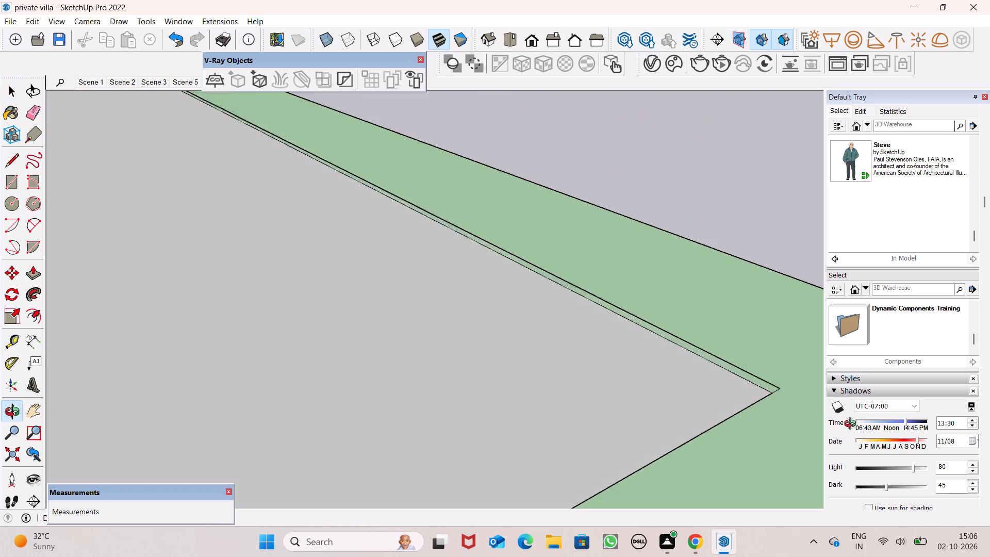
{"action": "middle_click_drag", "start_coordinate": [852, 425], "coordinate": [971, 349]}
{"action": "scroll", "coordinate": [774, 352], "scroll_direction": "up", "scroll_amount": 2}
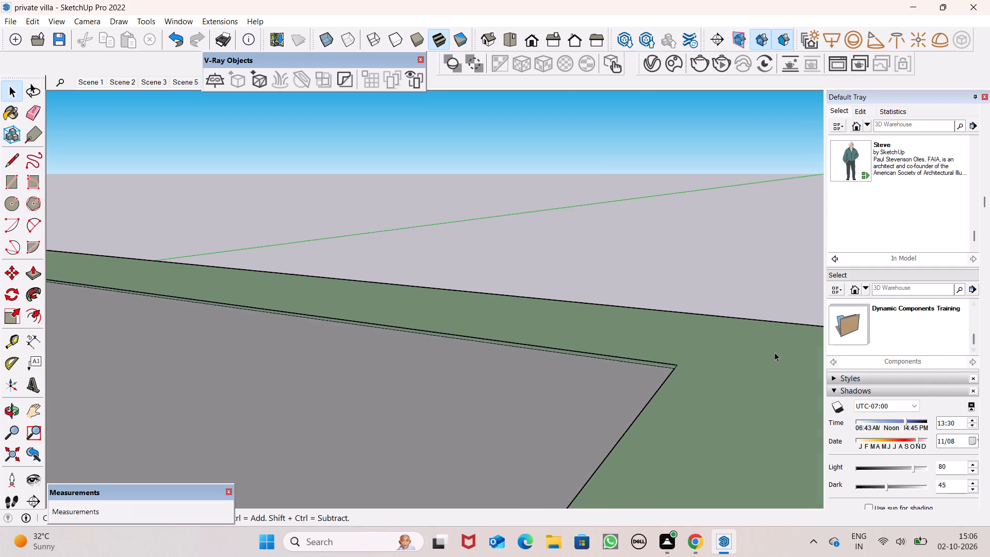
{"action": "scroll", "coordinate": [774, 352], "scroll_direction": "up", "scroll_amount": 6}
Select the slab group and examine its outline along the outer walls, the kitchen opening, the car porch and the front.
{"action": "left_click", "coordinate": [476, 374]}
{"action": "scroll", "coordinate": [661, 352], "scroll_direction": "down", "scroll_amount": 6}
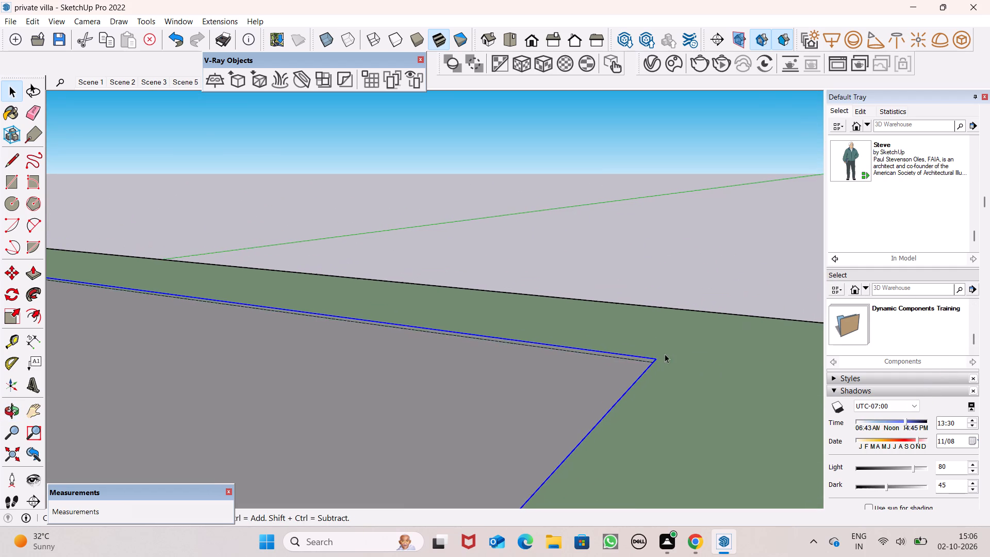
{"action": "middle_click_drag", "start_coordinate": [673, 365], "coordinate": [697, 397]}
{"action": "scroll", "coordinate": [696, 351], "scroll_direction": "down", "scroll_amount": 11}
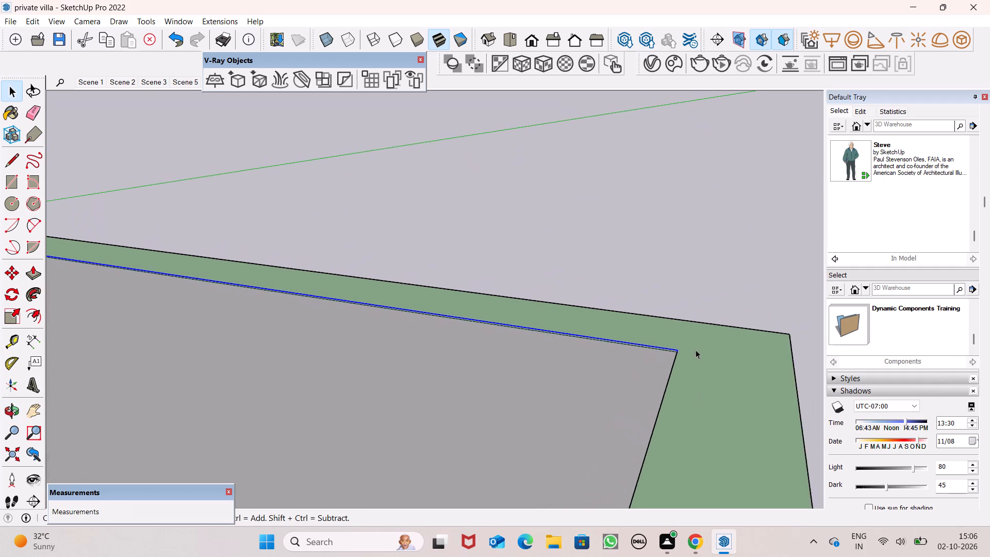
{"action": "scroll", "coordinate": [696, 350], "scroll_direction": "down", "scroll_amount": 9}
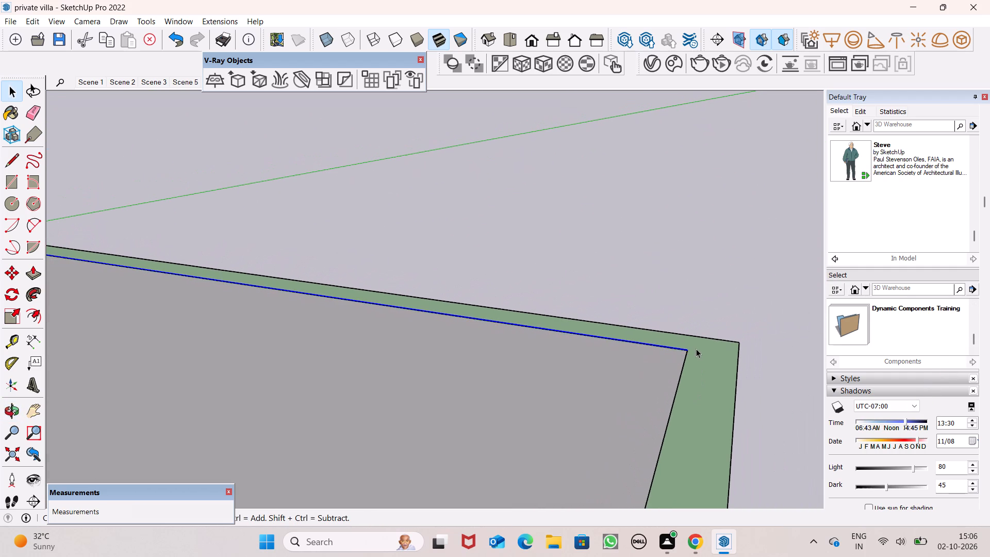
{"action": "scroll", "coordinate": [696, 349], "scroll_direction": "down", "scroll_amount": 5}
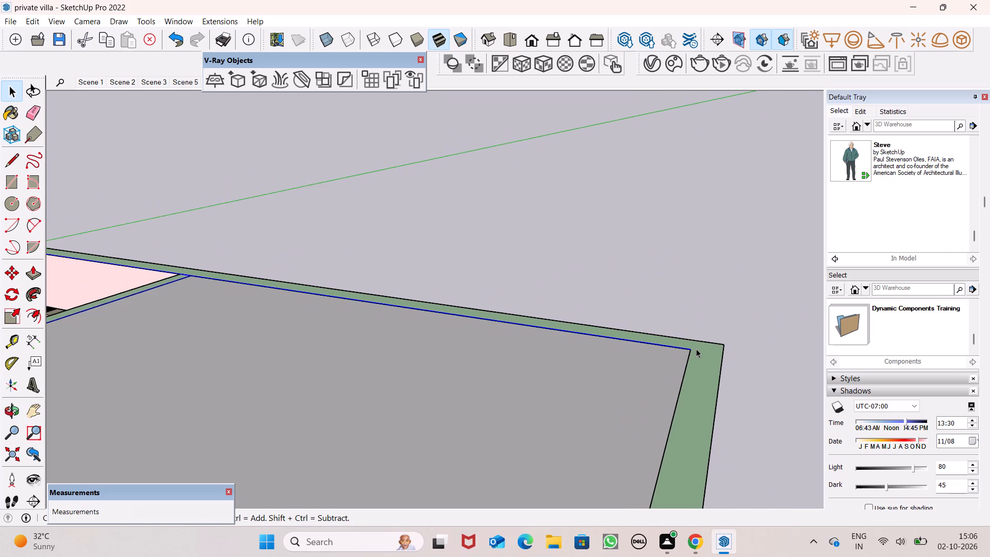
{"action": "scroll", "coordinate": [696, 349], "scroll_direction": "down", "scroll_amount": 20}
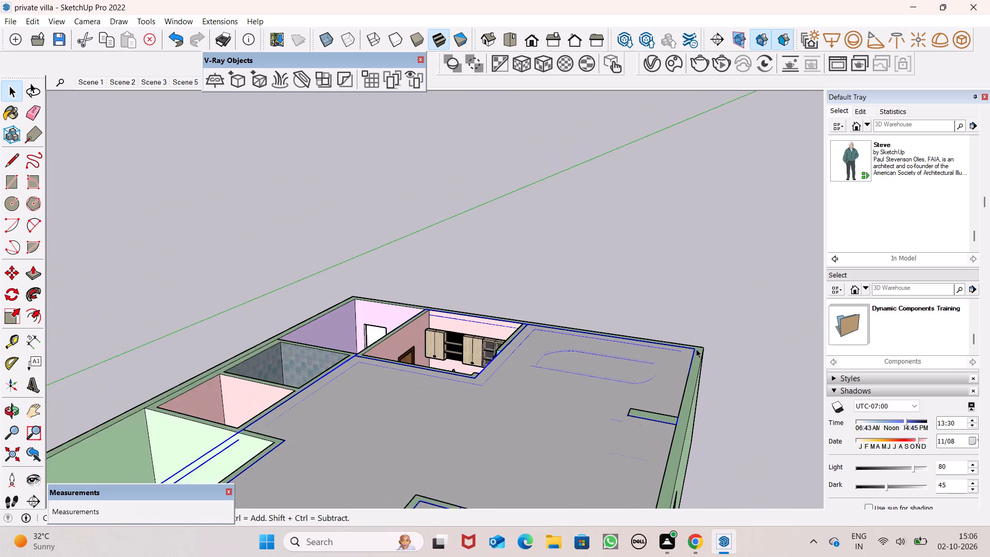
{"action": "scroll", "coordinate": [696, 349], "scroll_direction": "down", "scroll_amount": 5}
{"action": "middle_click_drag", "start_coordinate": [658, 435], "coordinate": [688, 479]}
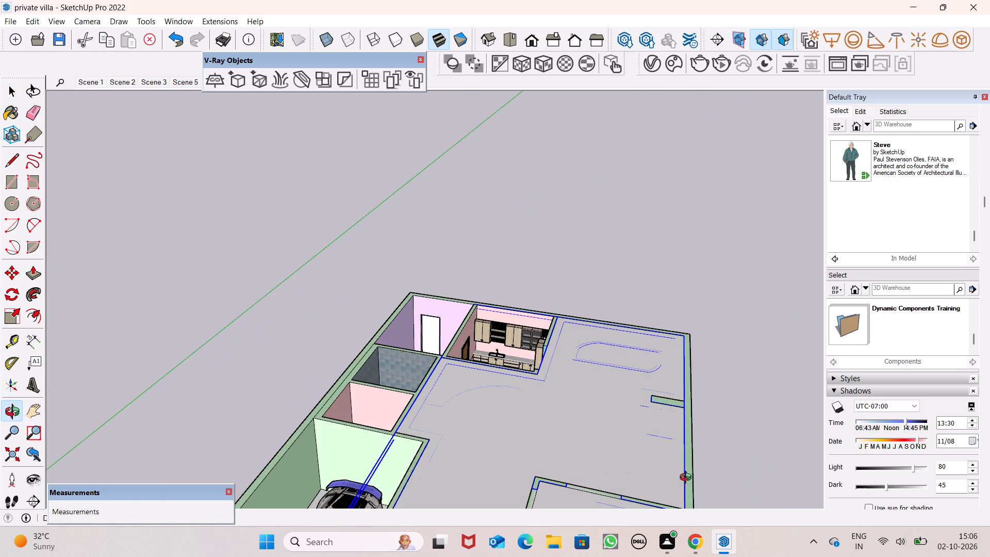
{"action": "middle_click_drag", "start_coordinate": [688, 479], "coordinate": [683, 476]}
{"action": "scroll", "coordinate": [675, 431], "scroll_direction": "up", "scroll_amount": 18}
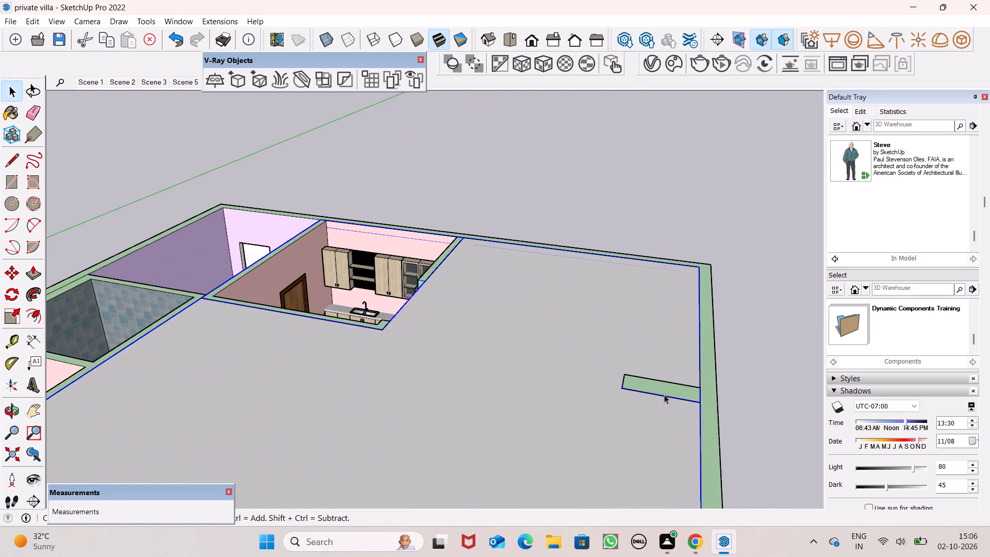
{"action": "scroll", "coordinate": [664, 395], "scroll_direction": "up", "scroll_amount": 9}
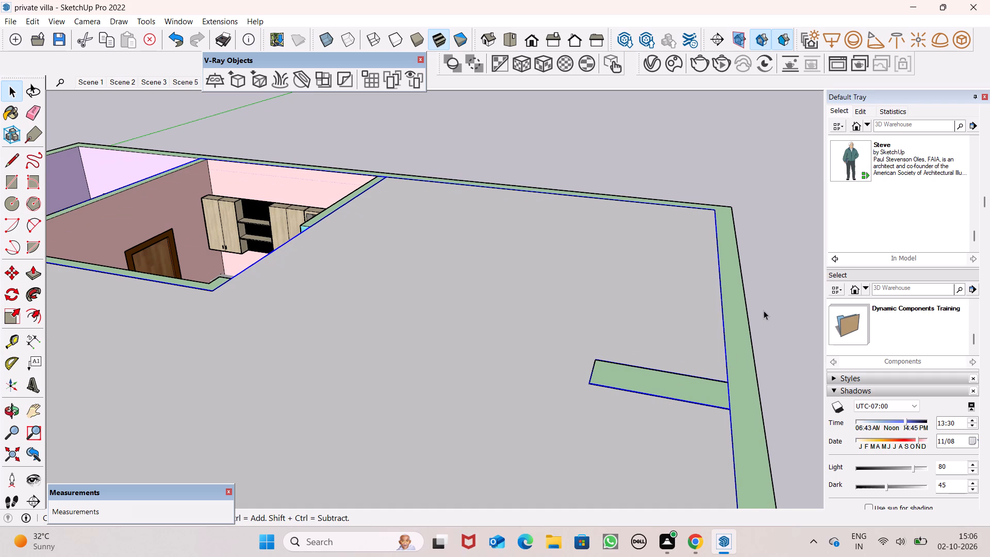
{"action": "scroll", "coordinate": [764, 310], "scroll_direction": "down", "scroll_amount": 15}
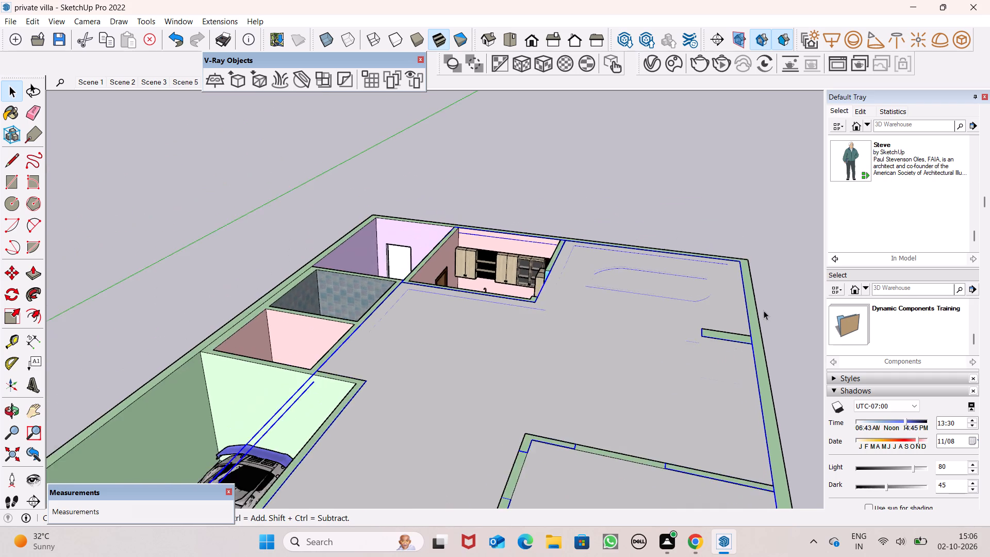
{"action": "scroll", "coordinate": [764, 310], "scroll_direction": "down", "scroll_amount": 16}
{"action": "scroll", "coordinate": [741, 318], "scroll_direction": "down", "scroll_amount": 6}
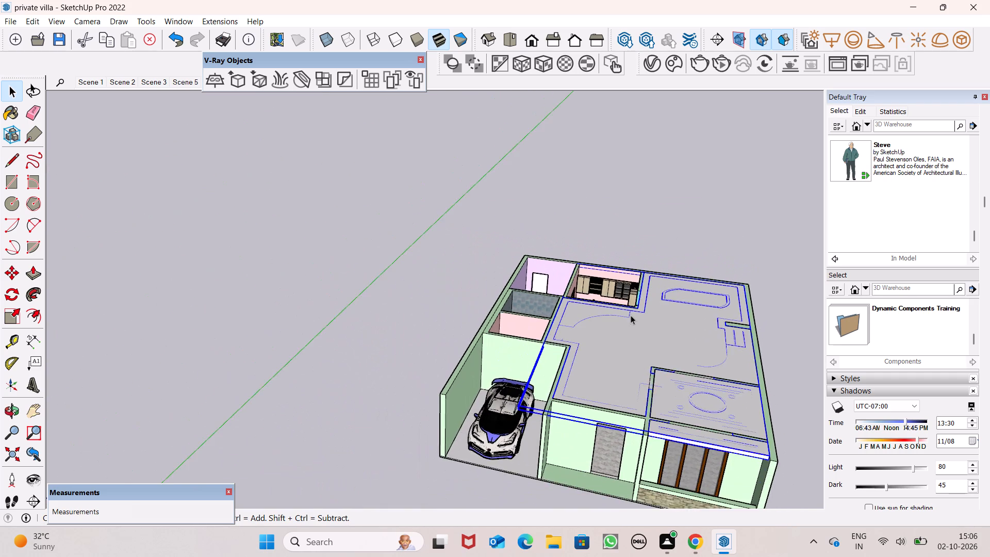
{"action": "scroll", "coordinate": [631, 315], "scroll_direction": "down", "scroll_amount": 2}
{"action": "scroll", "coordinate": [748, 474], "scroll_direction": "up", "scroll_amount": 7}
{"action": "scroll", "coordinate": [709, 429], "scroll_direction": "up", "scroll_amount": 9}
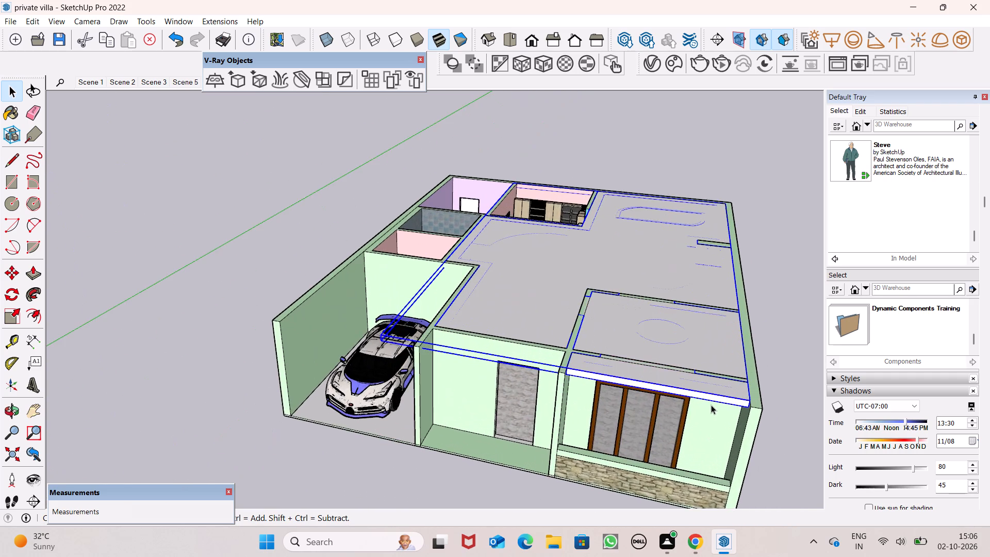
{"action": "scroll", "coordinate": [711, 405], "scroll_direction": "up", "scroll_amount": 9}
{"action": "scroll", "coordinate": [892, 400], "scroll_direction": "up", "scroll_amount": 8}
{"action": "scroll", "coordinate": [738, 362], "scroll_direction": "up", "scroll_amount": 3}
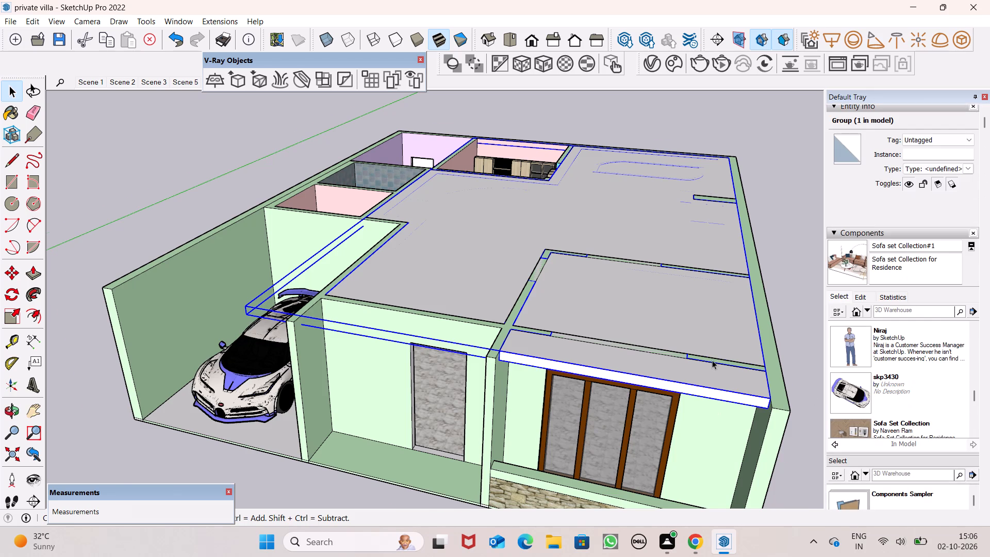
Examine the selected slab's strip over the glazed porch, from above and from below.
{"action": "scroll", "coordinate": [712, 360], "scroll_direction": "up", "scroll_amount": 6}
{"action": "middle_click_drag", "start_coordinate": [711, 359], "coordinate": [716, 450]}
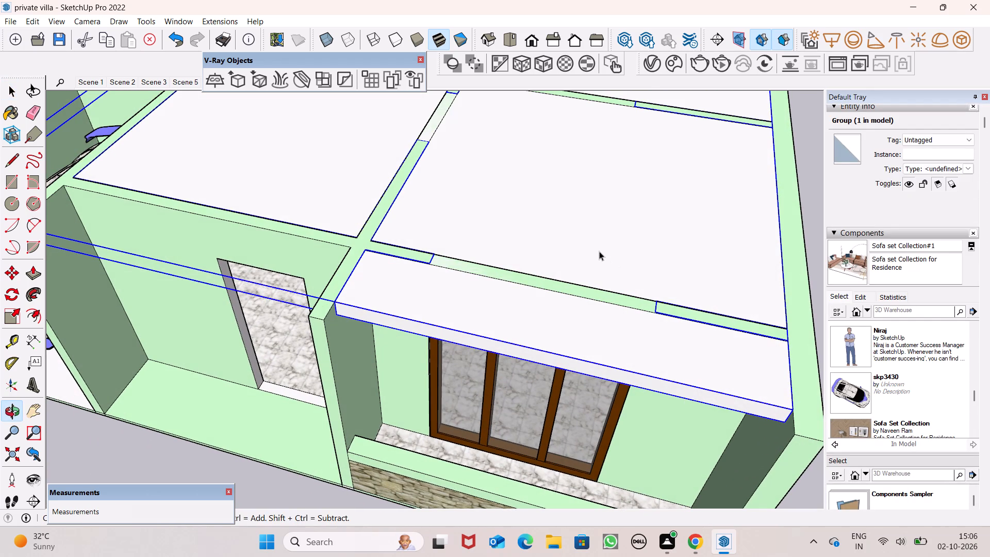
{"action": "left_click", "coordinate": [599, 251]}
{"action": "middle_click_drag", "start_coordinate": [630, 441], "coordinate": [692, 383]}
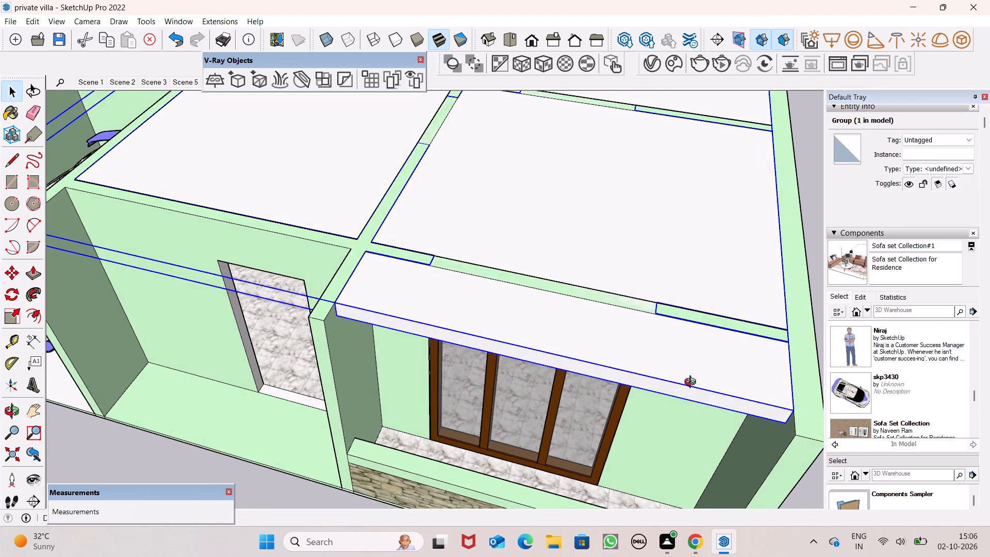
{"action": "middle_click_drag", "start_coordinate": [692, 383], "coordinate": [745, 0]}
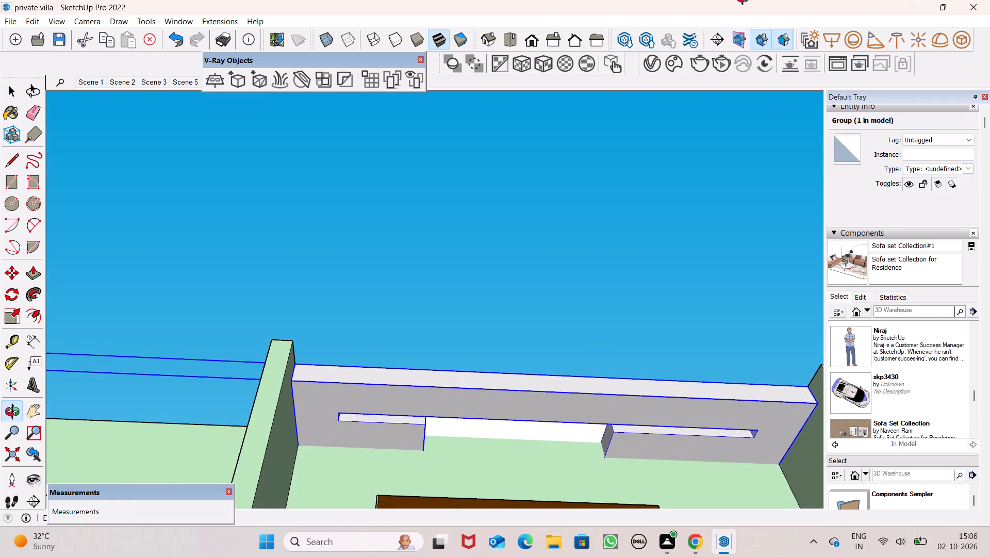
{"action": "middle_click_drag", "start_coordinate": [745, 0], "coordinate": [740, 0]}
{"action": "key", "text": "space"}
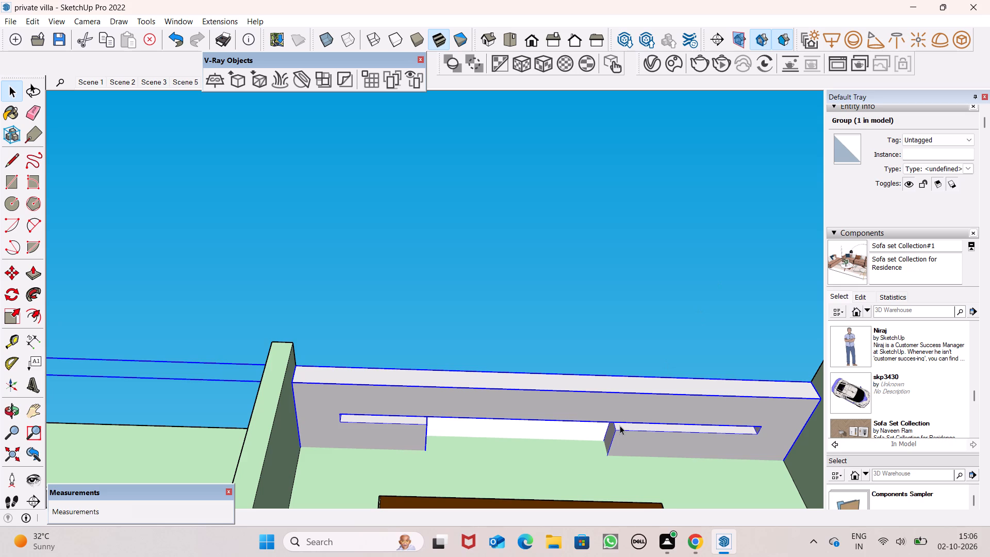
{"action": "key", "text": "space"}
{"action": "scroll", "coordinate": [620, 425], "scroll_direction": "down", "scroll_amount": 3}
{"action": "scroll", "coordinate": [620, 425], "scroll_direction": "up", "scroll_amount": 1}
{"action": "scroll", "coordinate": [620, 425], "scroll_direction": "down", "scroll_amount": 2}
{"action": "scroll", "coordinate": [582, 403], "scroll_direction": "down", "scroll_amount": 5}
Examine the selected slab's outline across the villa, from the front and from above the kitchen side.
{"action": "middle_click_drag", "start_coordinate": [578, 401], "coordinate": [616, 554]}
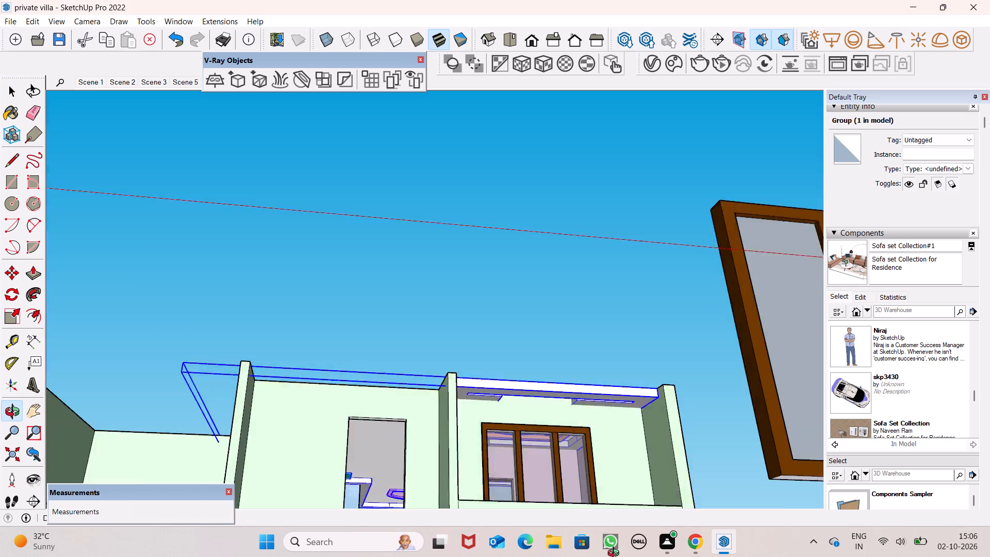
{"action": "middle_click_drag", "start_coordinate": [616, 554], "coordinate": [646, 556]}
{"action": "middle_click_drag", "start_coordinate": [569, 348], "coordinate": [637, 556]}
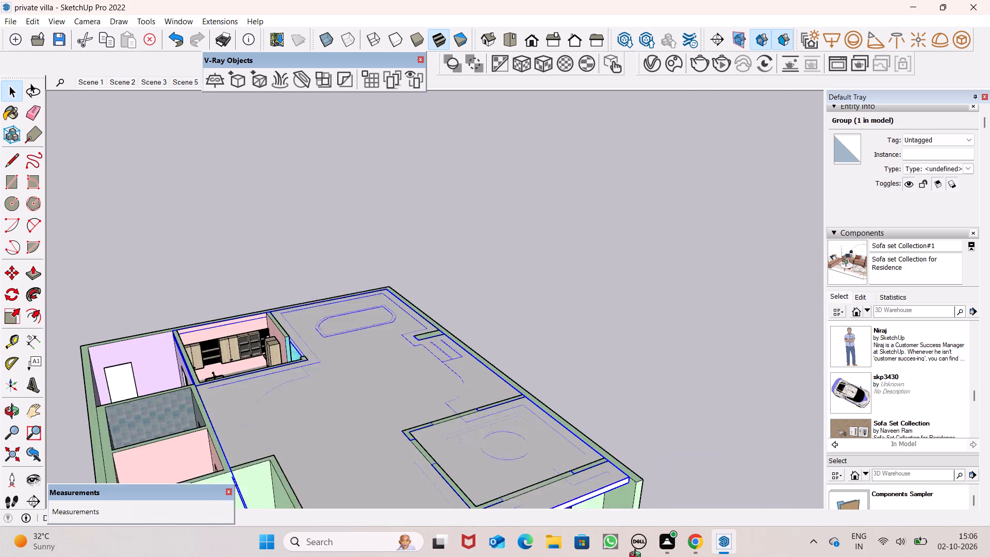
{"action": "middle_click_drag", "start_coordinate": [637, 556], "coordinate": [650, 556]}
{"action": "middle_click_drag", "start_coordinate": [637, 444], "coordinate": [690, 463]}
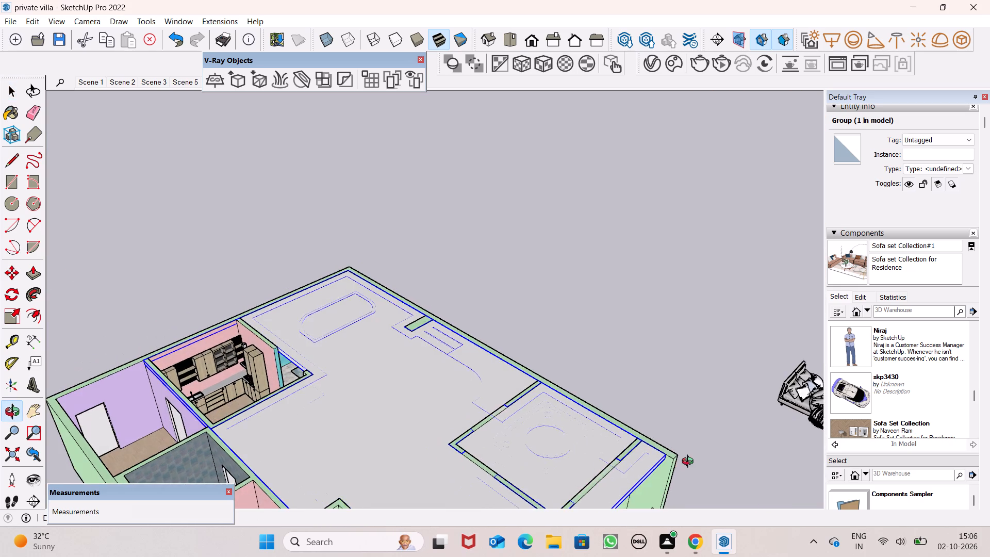
{"action": "middle_click_drag", "start_coordinate": [690, 463], "coordinate": [770, 476]}
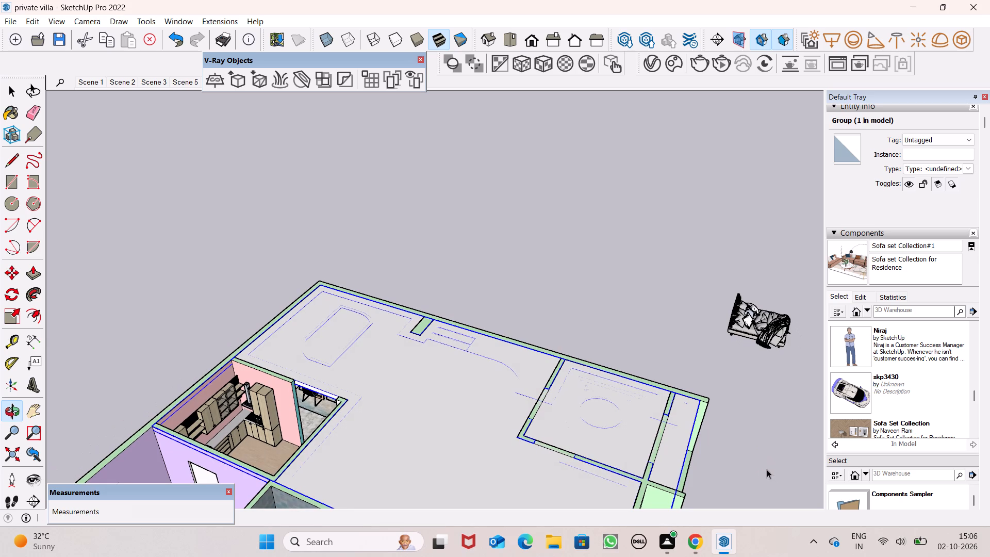
{"action": "left_click", "coordinate": [633, 413]}
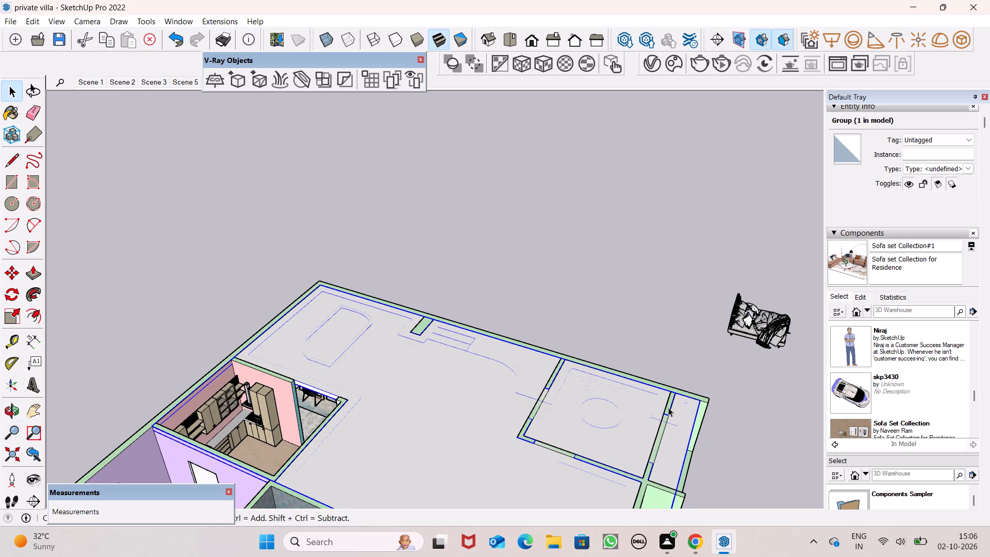
Clear the slab selection and examine the slab's edge over the glazed porch from the front and above.
{"action": "left_click", "coordinate": [766, 449]}
{"action": "key", "text": "space"}
{"action": "scroll", "coordinate": [712, 496], "scroll_direction": "up", "scroll_amount": 3}
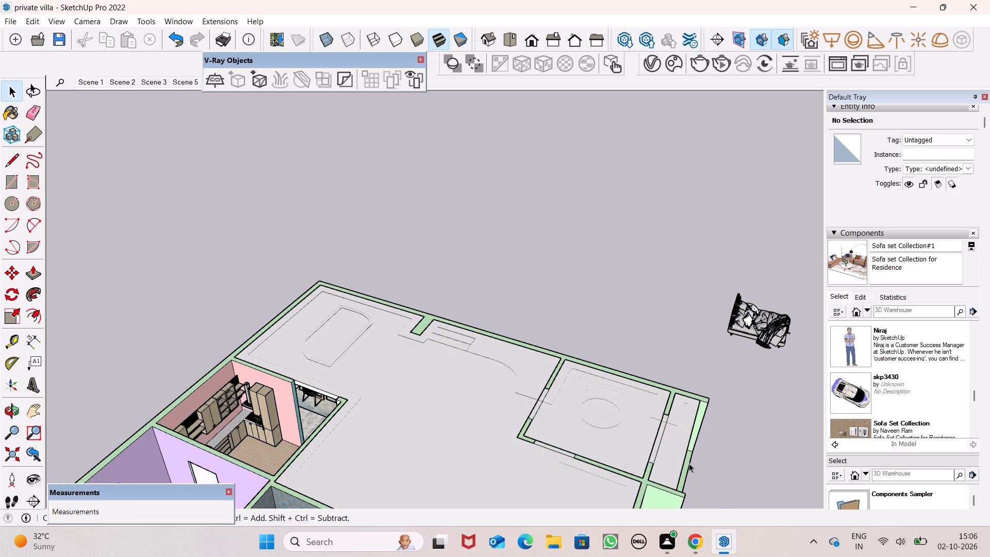
{"action": "scroll", "coordinate": [689, 463], "scroll_direction": "up", "scroll_amount": 7}
{"action": "scroll", "coordinate": [723, 505], "scroll_direction": "up", "scroll_amount": 1}
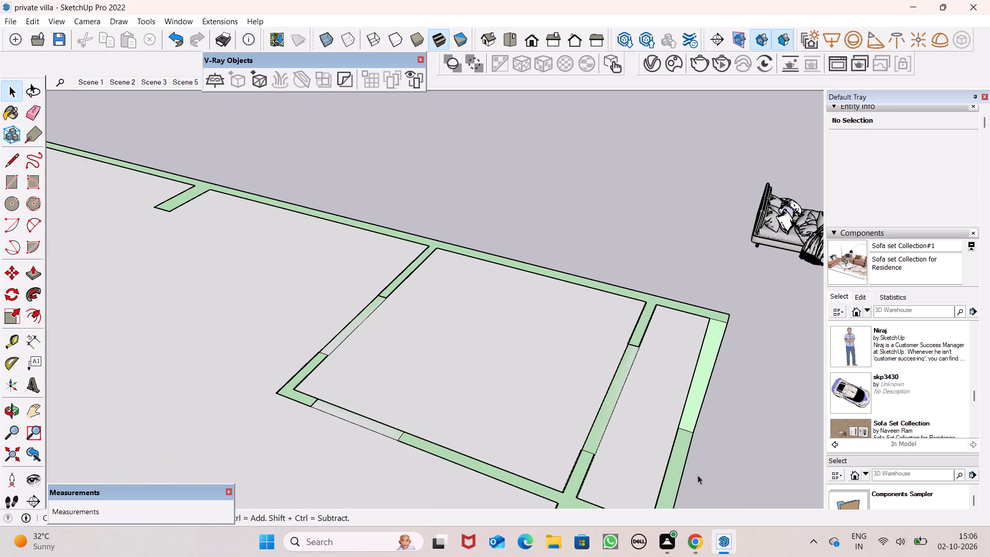
{"action": "middle_click_drag", "start_coordinate": [698, 473], "coordinate": [586, 364]}
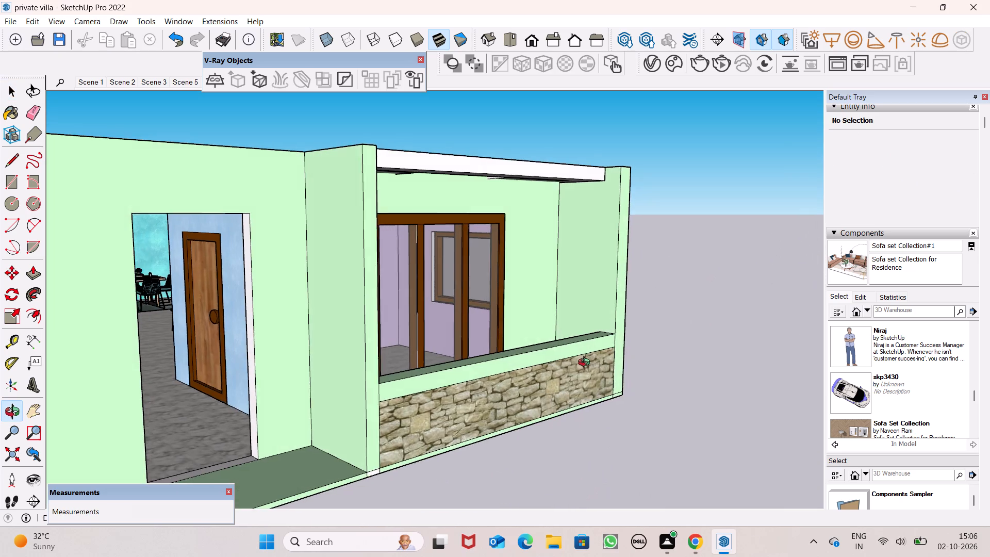
{"action": "middle_click_drag", "start_coordinate": [586, 364], "coordinate": [531, 428]}
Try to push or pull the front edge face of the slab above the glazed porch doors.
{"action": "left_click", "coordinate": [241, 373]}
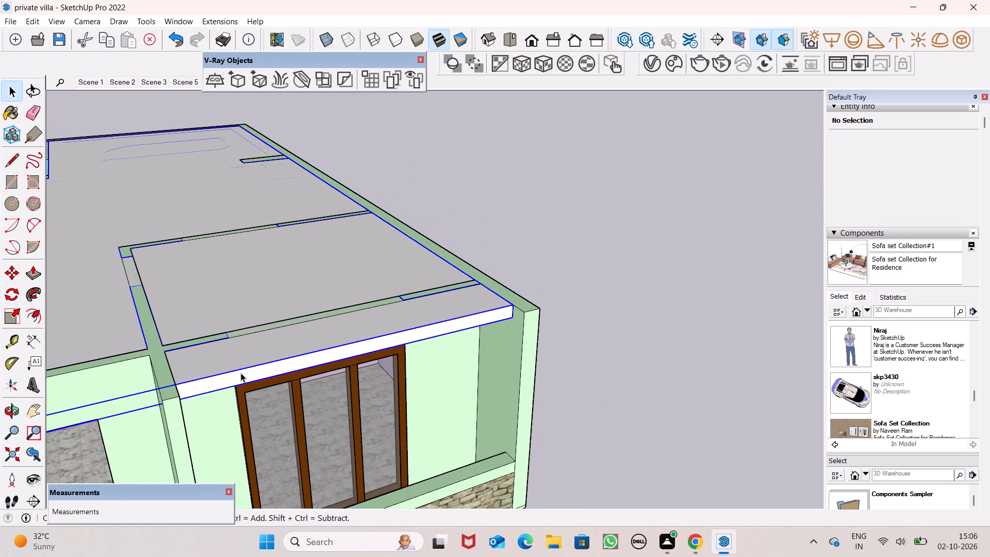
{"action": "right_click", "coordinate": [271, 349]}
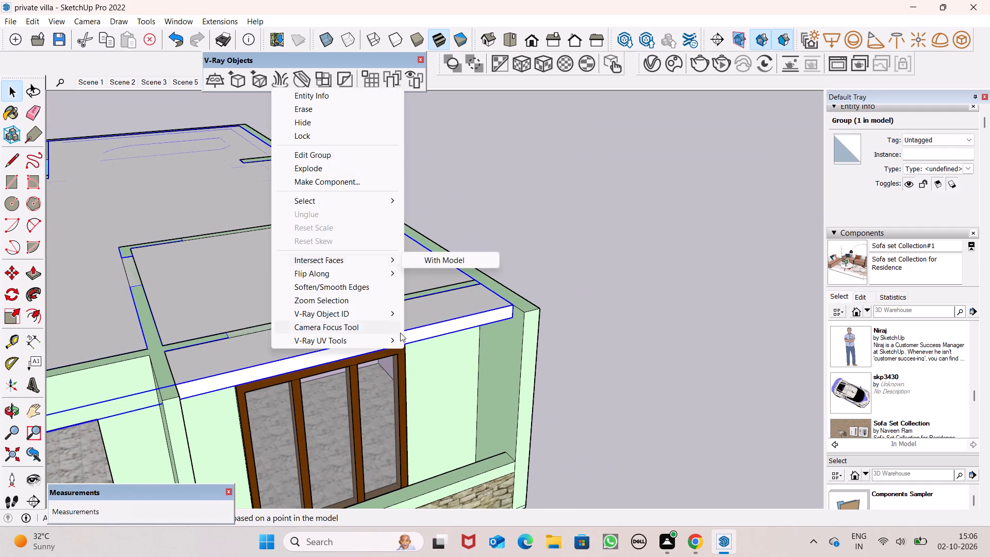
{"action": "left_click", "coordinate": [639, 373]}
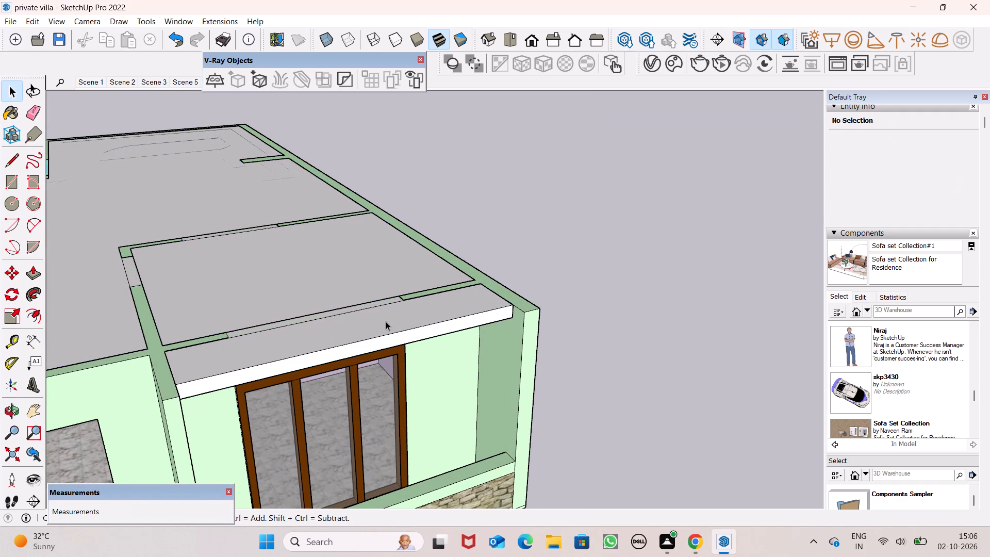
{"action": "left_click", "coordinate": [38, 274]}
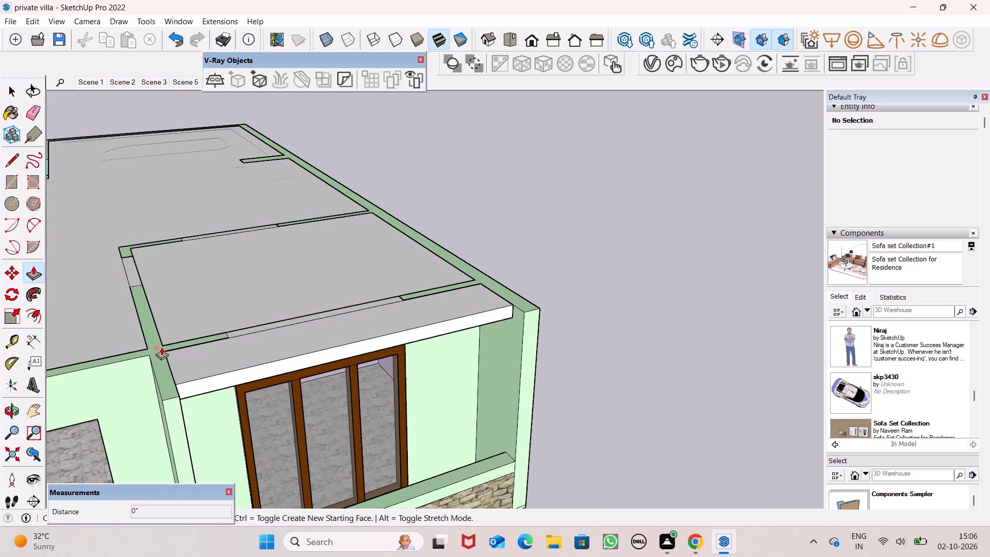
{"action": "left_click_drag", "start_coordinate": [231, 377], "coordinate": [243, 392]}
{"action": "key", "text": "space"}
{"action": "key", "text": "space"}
Examine the whole villa and its slab from above, going around from the kitchen side to the car porch.
{"action": "scroll", "coordinate": [437, 343], "scroll_direction": "down", "scroll_amount": 16}
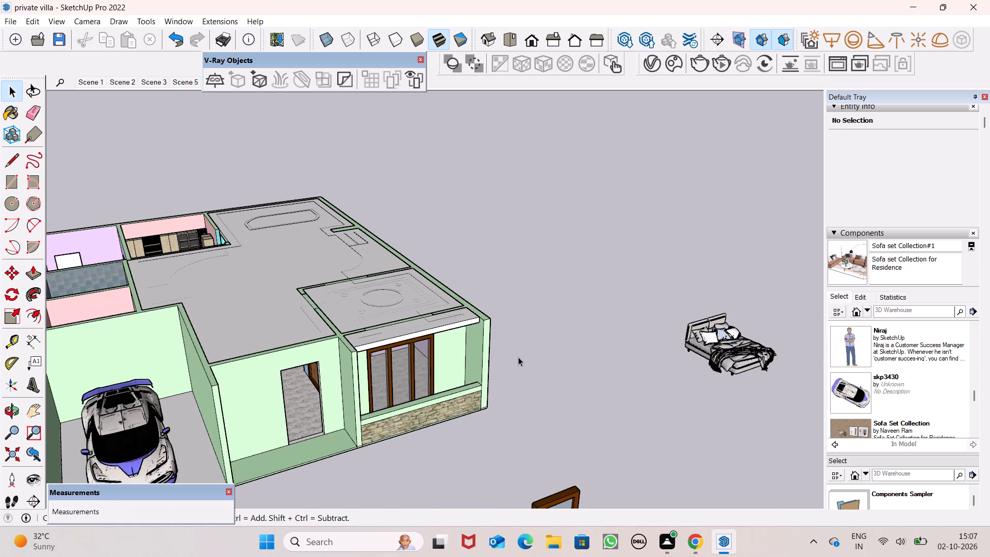
{"action": "scroll", "coordinate": [518, 354], "scroll_direction": "down", "scroll_amount": 5}
{"action": "middle_click_drag", "start_coordinate": [207, 285], "coordinate": [523, 416]}
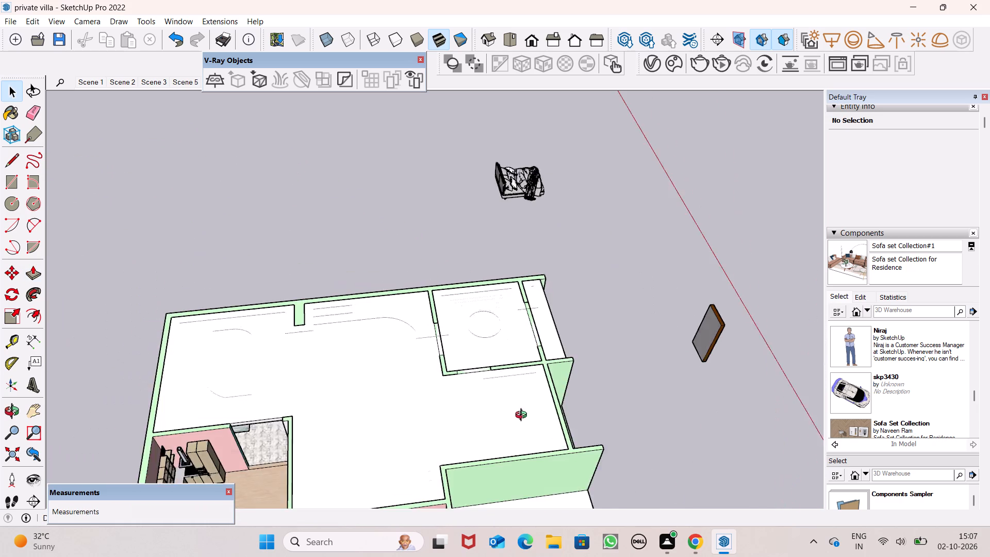
{"action": "middle_click_drag", "start_coordinate": [523, 416], "coordinate": [524, 414]}
{"action": "scroll", "coordinate": [402, 322], "scroll_direction": "down", "scroll_amount": 12}
{"action": "middle_click_drag", "start_coordinate": [288, 425], "coordinate": [477, 422]}
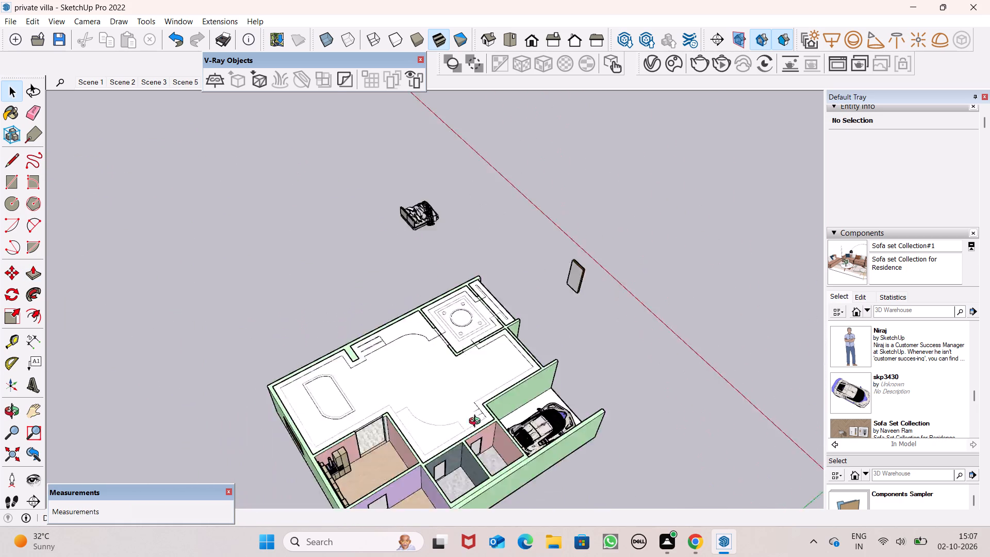
{"action": "middle_click_drag", "start_coordinate": [477, 422], "coordinate": [576, 351]}
{"action": "scroll", "coordinate": [592, 457], "scroll_direction": "up", "scroll_amount": 16}
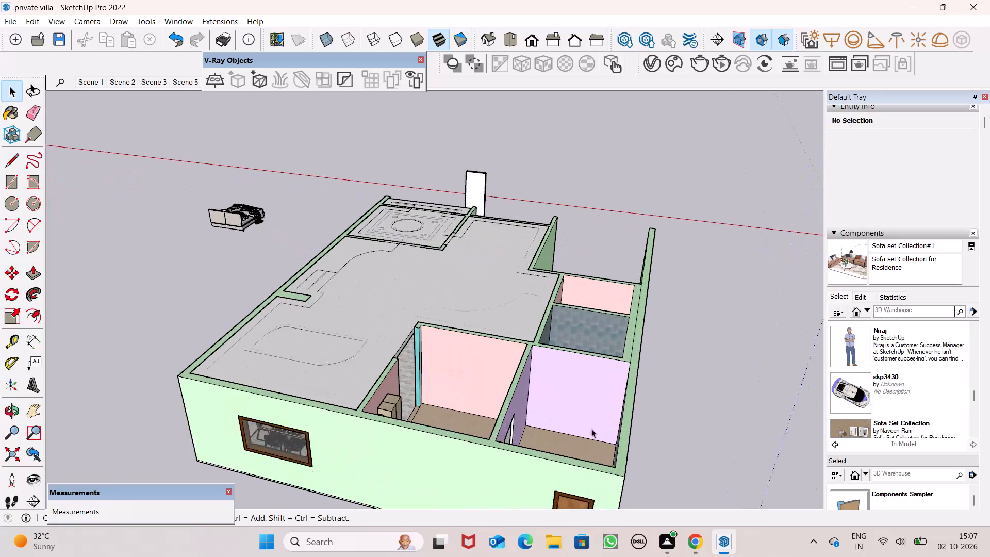
{"action": "middle_click_drag", "start_coordinate": [589, 442], "coordinate": [287, 518]}
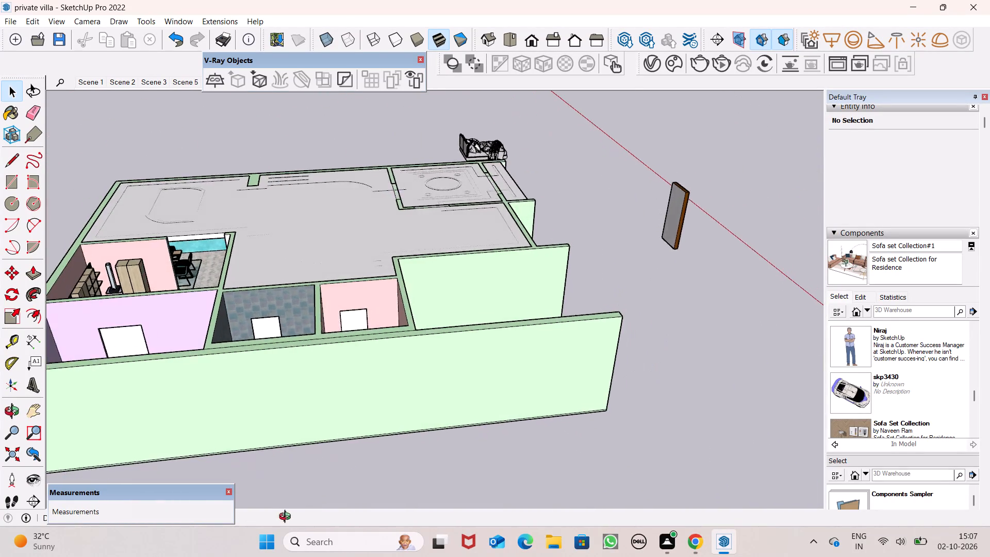
{"action": "middle_click_drag", "start_coordinate": [287, 518], "coordinate": [30, 520]}
{"action": "scroll", "coordinate": [194, 179], "scroll_direction": "up", "scroll_amount": 5}
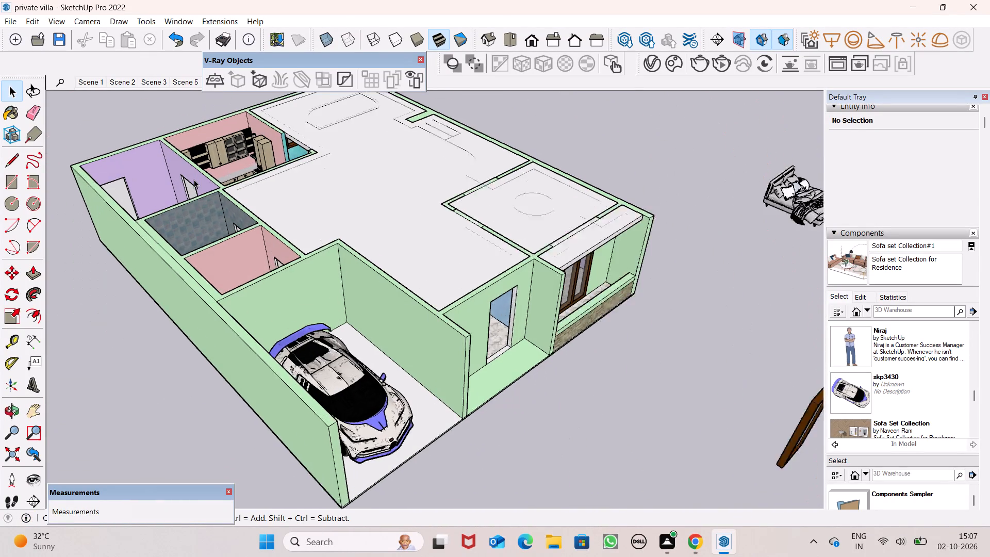
{"action": "scroll", "coordinate": [194, 179], "scroll_direction": "up", "scroll_amount": 4}
{"action": "scroll", "coordinate": [259, 177], "scroll_direction": "up", "scroll_amount": 1}
Go in through the front doorway past the staircase and view the dining area beside the kitchen opening.
{"action": "middle_click_drag", "start_coordinate": [620, 436], "coordinate": [310, 272]}
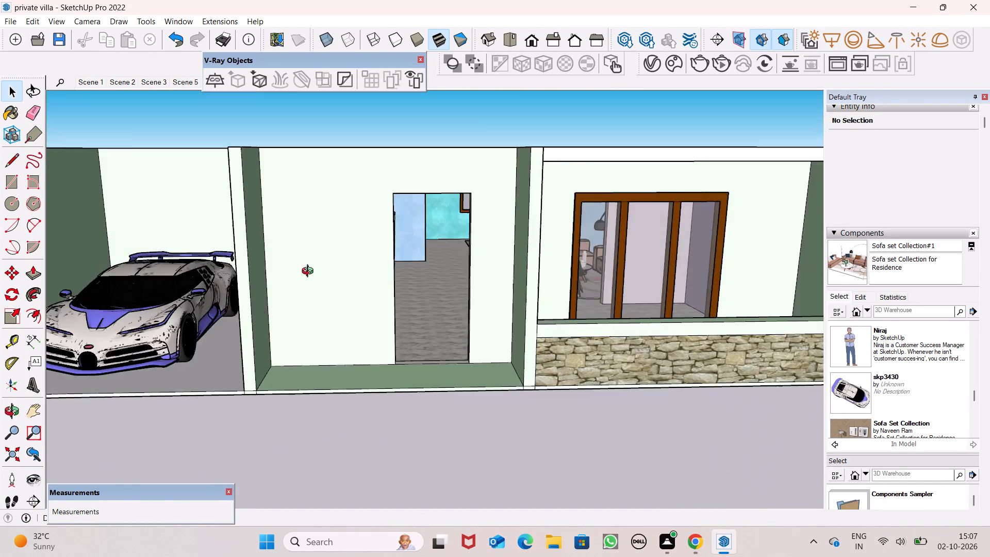
{"action": "middle_click_drag", "start_coordinate": [310, 272], "coordinate": [410, 320]}
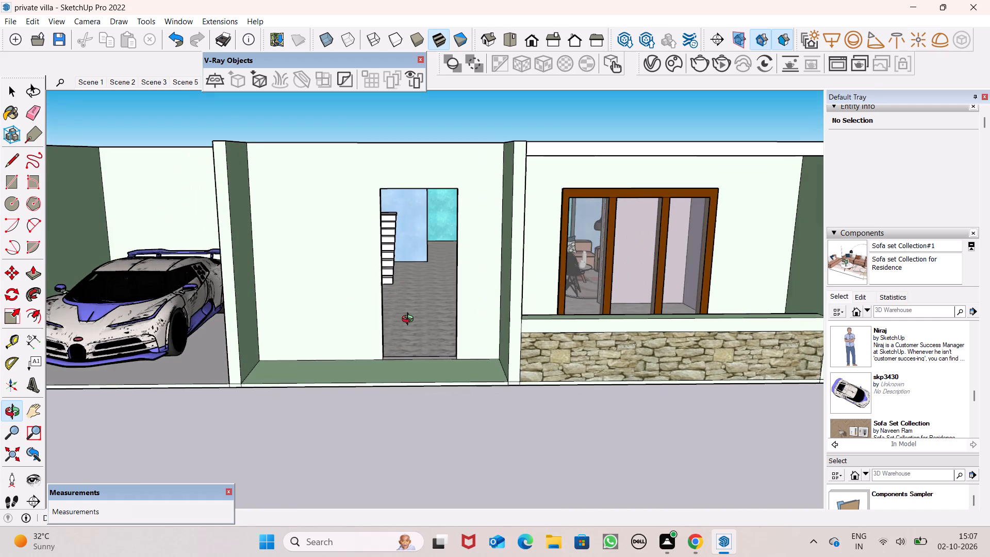
{"action": "middle_click_drag", "start_coordinate": [410, 320], "coordinate": [406, 300]}
{"action": "scroll", "coordinate": [401, 270], "scroll_direction": "up", "scroll_amount": 9}
{"action": "scroll", "coordinate": [441, 218], "scroll_direction": "up", "scroll_amount": 7}
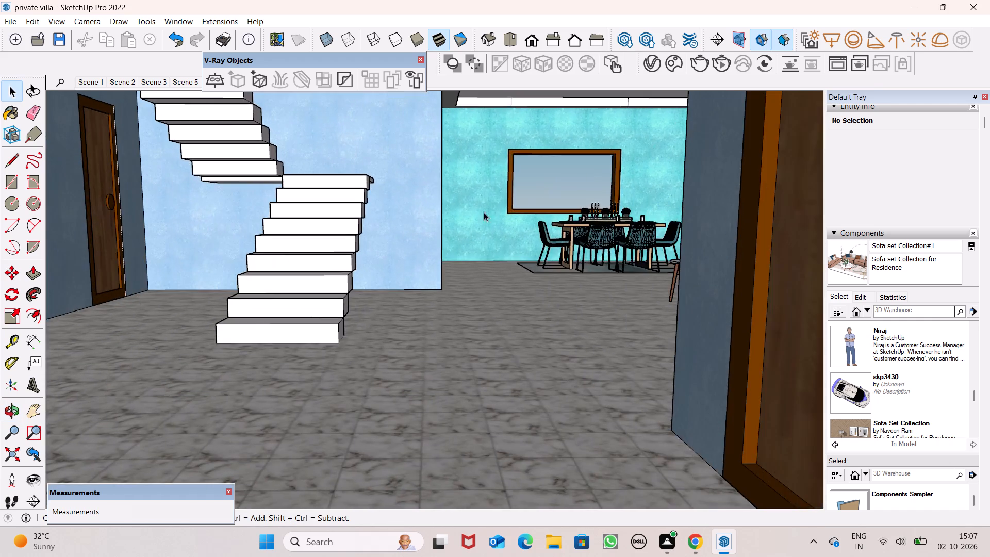
{"action": "scroll", "coordinate": [489, 221], "scroll_direction": "up", "scroll_amount": 11}
{"action": "middle_click_drag", "start_coordinate": [502, 255], "coordinate": [432, 292]}
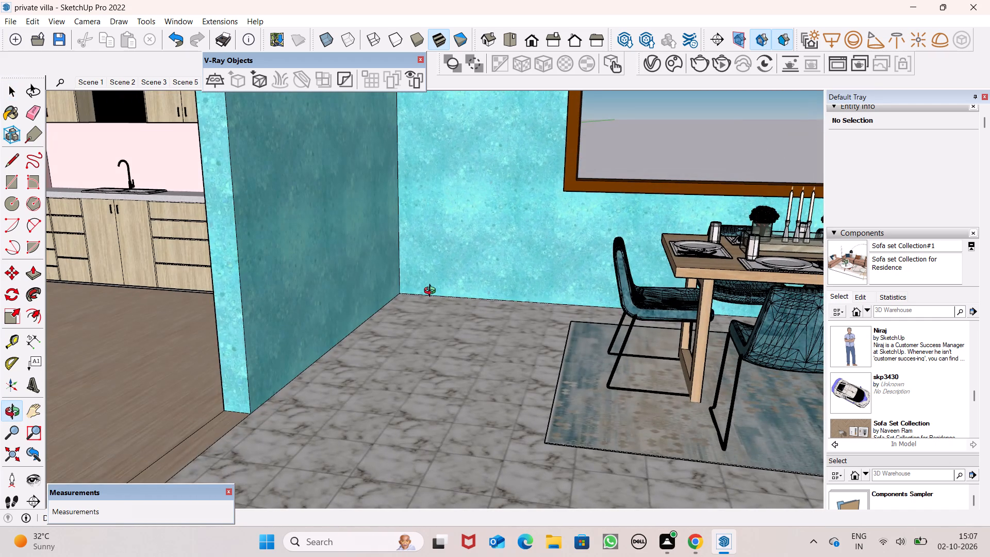
{"action": "middle_click_drag", "start_coordinate": [432, 292], "coordinate": [426, 252]}
{"action": "scroll", "coordinate": [105, 404], "scroll_direction": "up", "scroll_amount": 1}
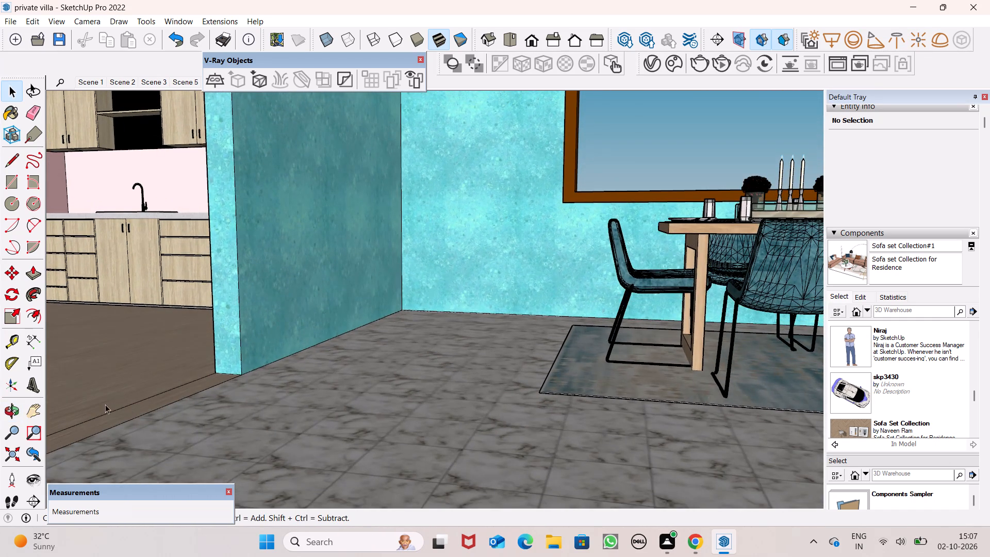
{"action": "scroll", "coordinate": [105, 404], "scroll_direction": "up", "scroll_amount": 1}
{"action": "middle_click_drag", "start_coordinate": [77, 391], "coordinate": [80, 382]}
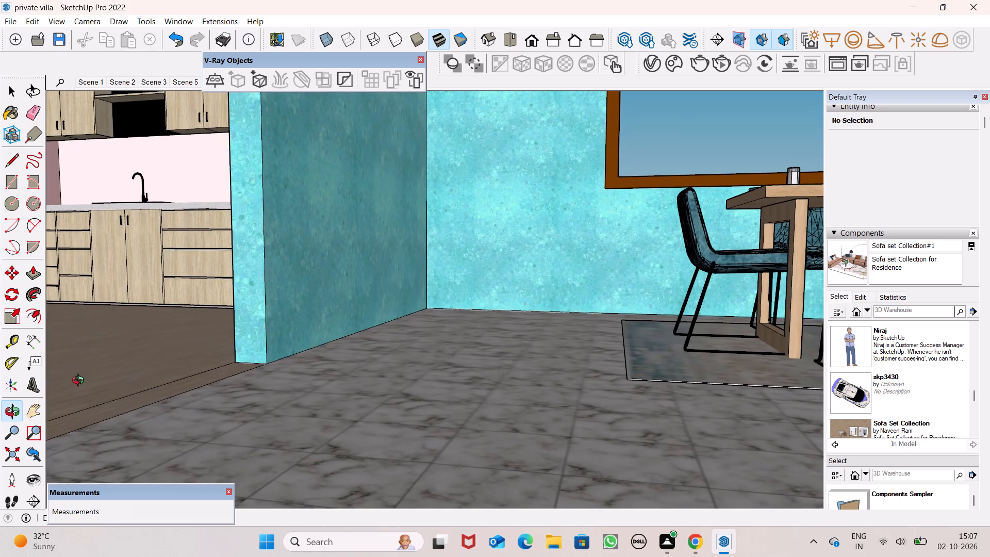
{"action": "middle_click_drag", "start_coordinate": [80, 382], "coordinate": [80, 383]}
Look around from the dining area and approach the kitchen's sink counter and wall cabinets through the opening.
{"action": "left_click", "coordinate": [36, 482]}
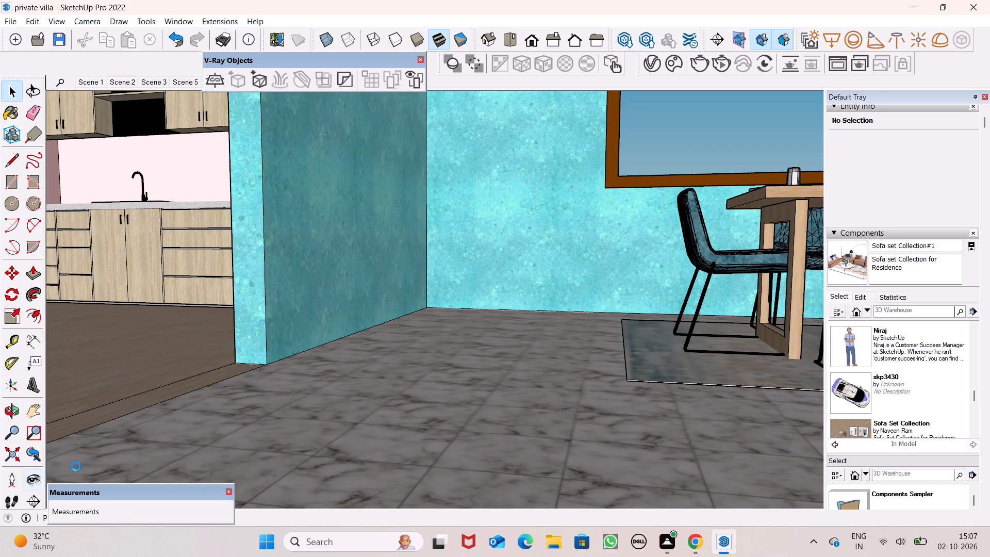
{"action": "left_click_drag", "start_coordinate": [161, 378], "coordinate": [120, 372]}
{"action": "left_click_drag", "start_coordinate": [120, 372], "coordinate": [124, 351]}
{"action": "scroll", "coordinate": [167, 338], "scroll_direction": "down", "scroll_amount": 1}
{"action": "middle_click", "coordinate": [199, 358]}
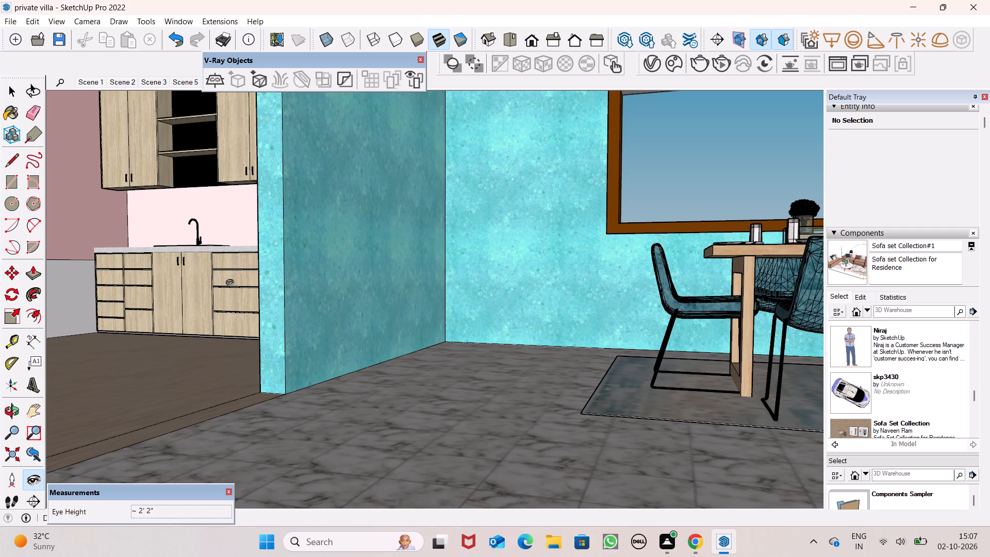
{"action": "left_click_drag", "start_coordinate": [96, 424], "coordinate": [76, 317]}
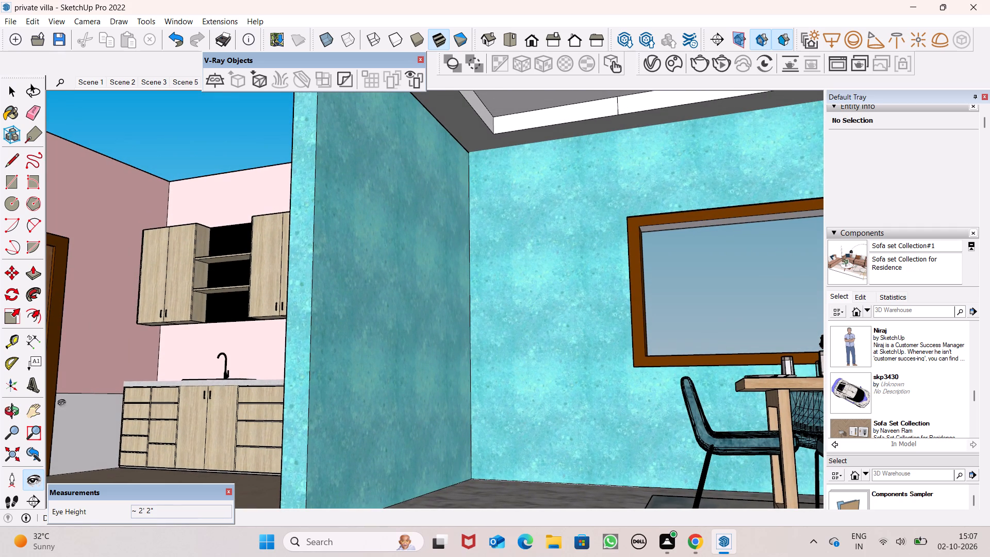
{"action": "left_click", "coordinate": [35, 417]}
{"action": "left_click_drag", "start_coordinate": [193, 470], "coordinate": [291, 419]}
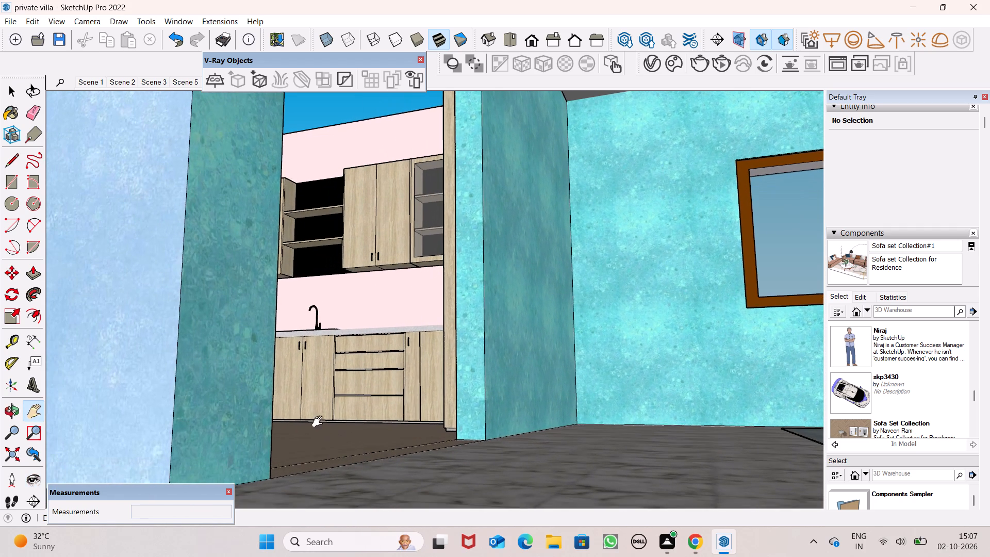
{"action": "scroll", "coordinate": [329, 467], "scroll_direction": "up", "scroll_amount": 14}
{"action": "middle_click_drag", "start_coordinate": [310, 455], "coordinate": [312, 455]}
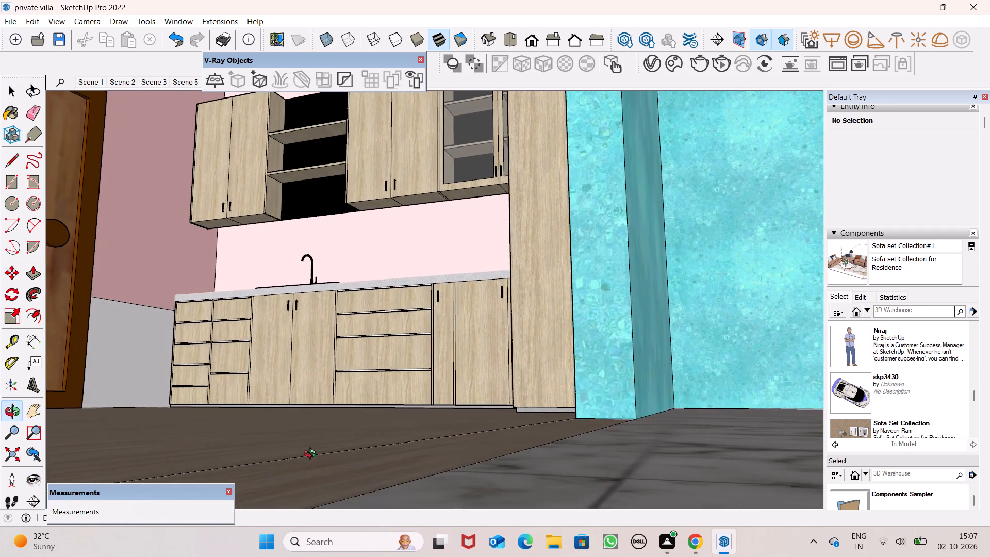
{"action": "middle_click_drag", "start_coordinate": [312, 455], "coordinate": [271, 417]}
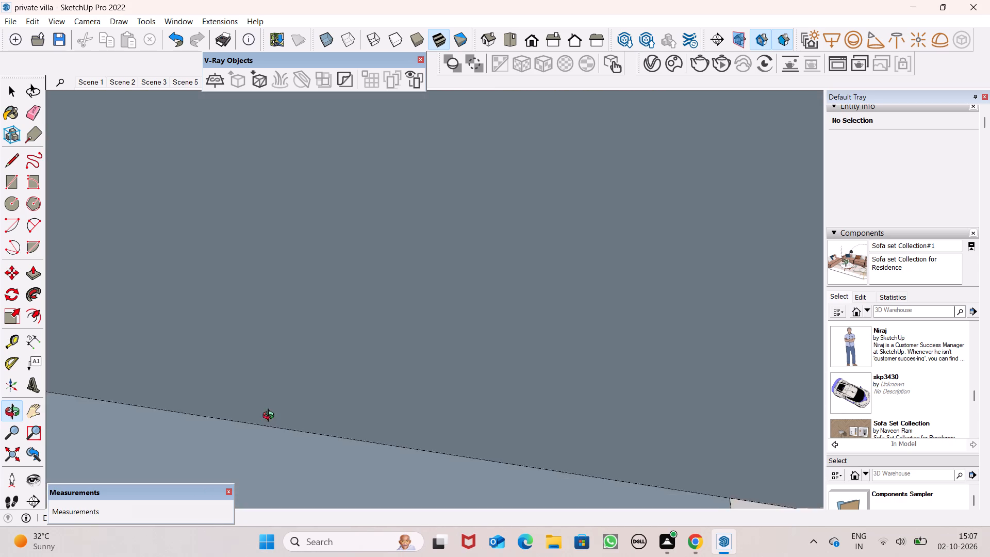
{"action": "middle_click_drag", "start_coordinate": [271, 417], "coordinate": [311, 475]}
Frame the kitchen's sink counter, wall cabinets and wooden door from low inside the room and save the view as a new scene.
{"action": "left_click_drag", "start_coordinate": [39, 481], "coordinate": [53, 477]}
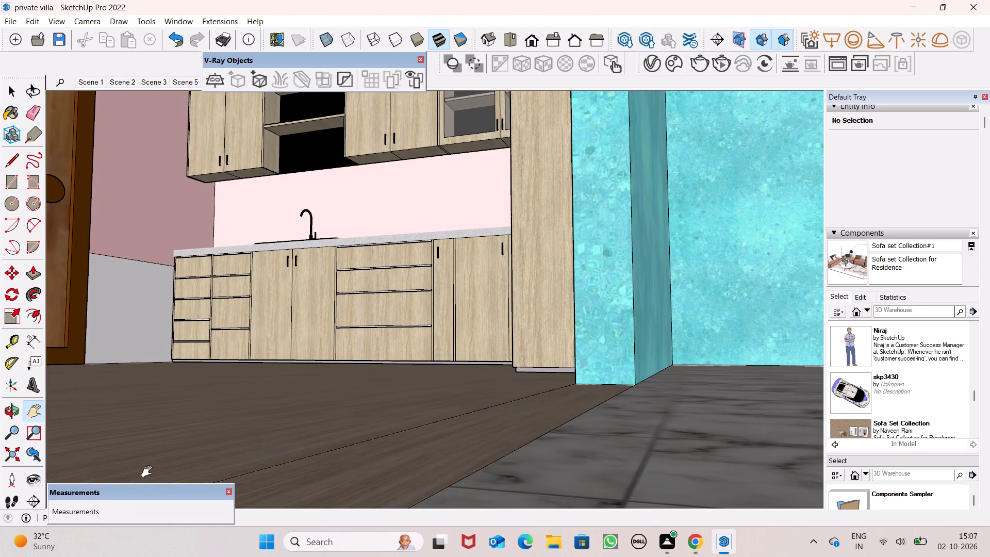
{"action": "left_click_drag", "start_coordinate": [309, 466], "coordinate": [479, 552]}
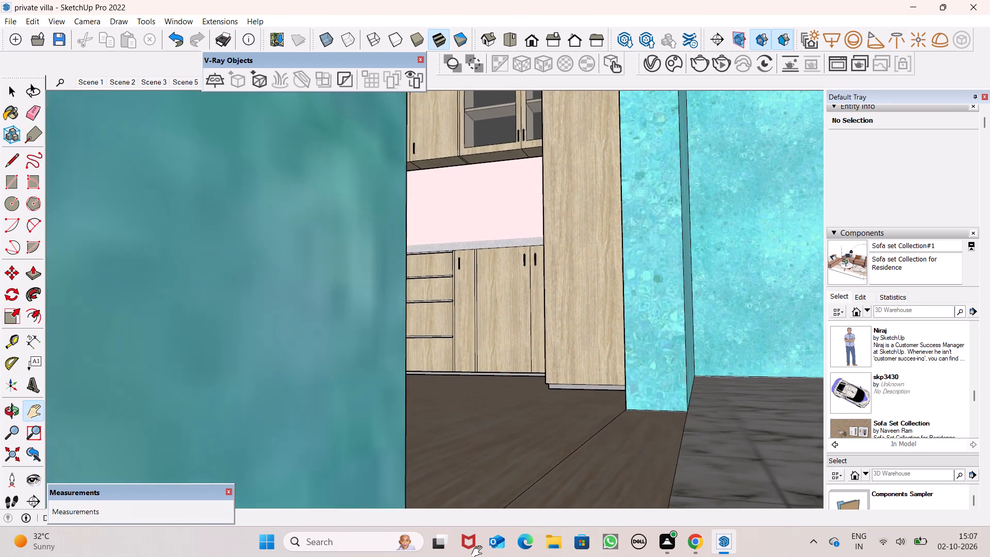
{"action": "left_click_drag", "start_coordinate": [479, 552], "coordinate": [390, 491]}
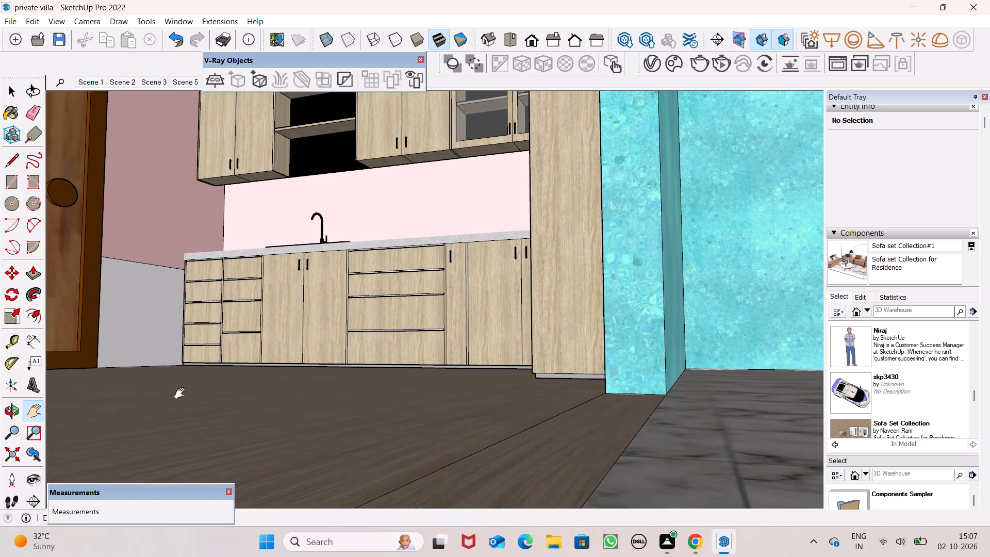
{"action": "left_click_drag", "start_coordinate": [241, 439], "coordinate": [250, 455]}
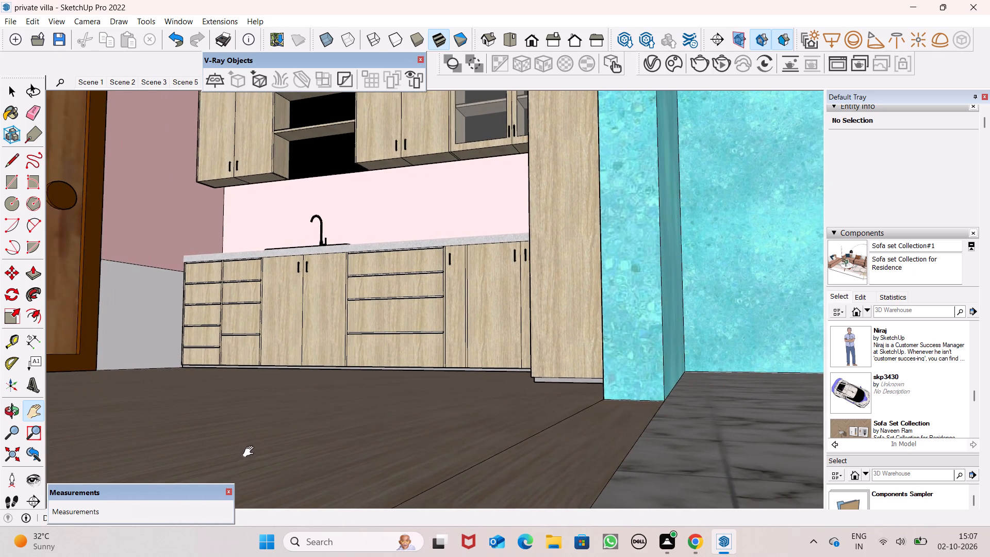
{"action": "scroll", "coordinate": [250, 446], "scroll_direction": "up", "scroll_amount": 4}
{"action": "left_click", "coordinate": [328, 445]}
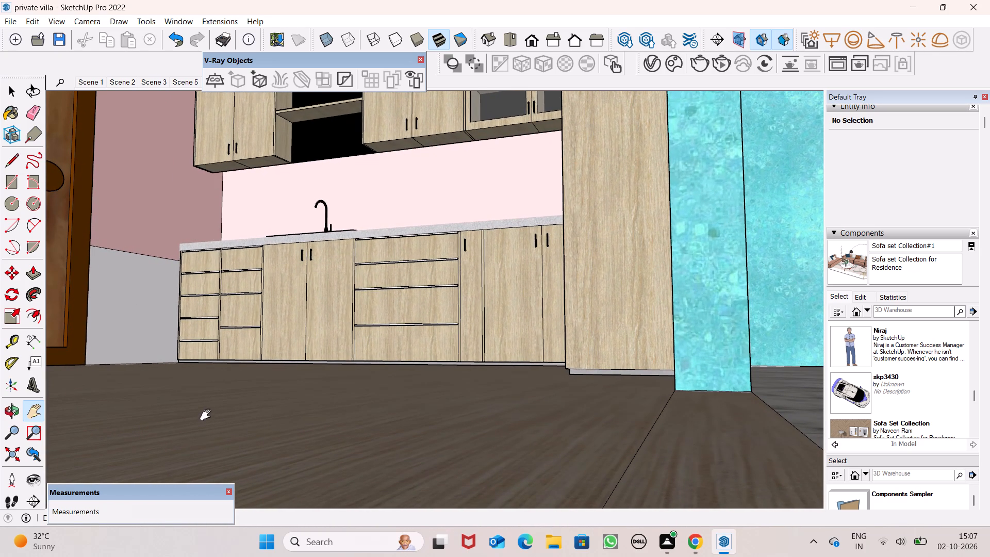
{"action": "left_click_drag", "start_coordinate": [36, 476], "coordinate": [35, 471]}
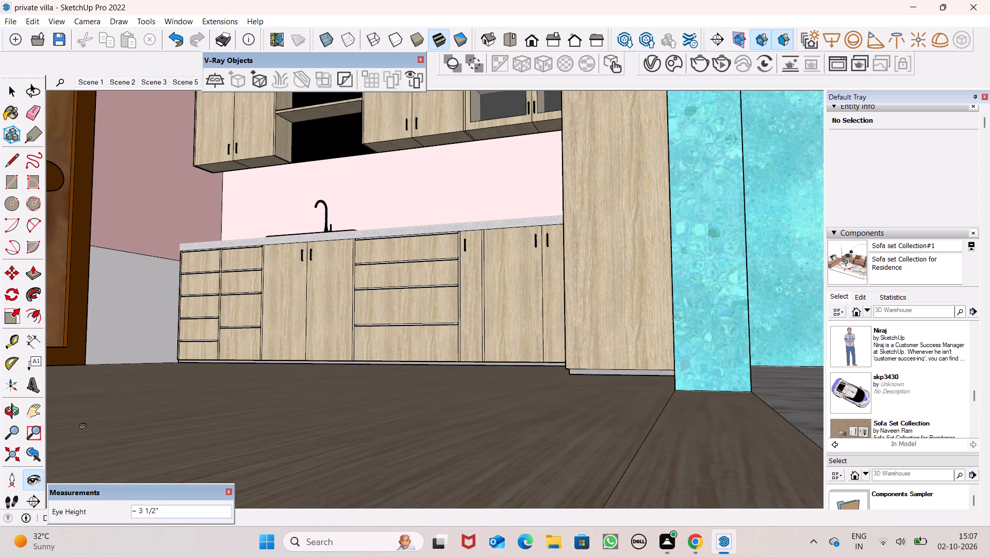
{"action": "left_click_drag", "start_coordinate": [371, 333], "coordinate": [377, 198]}
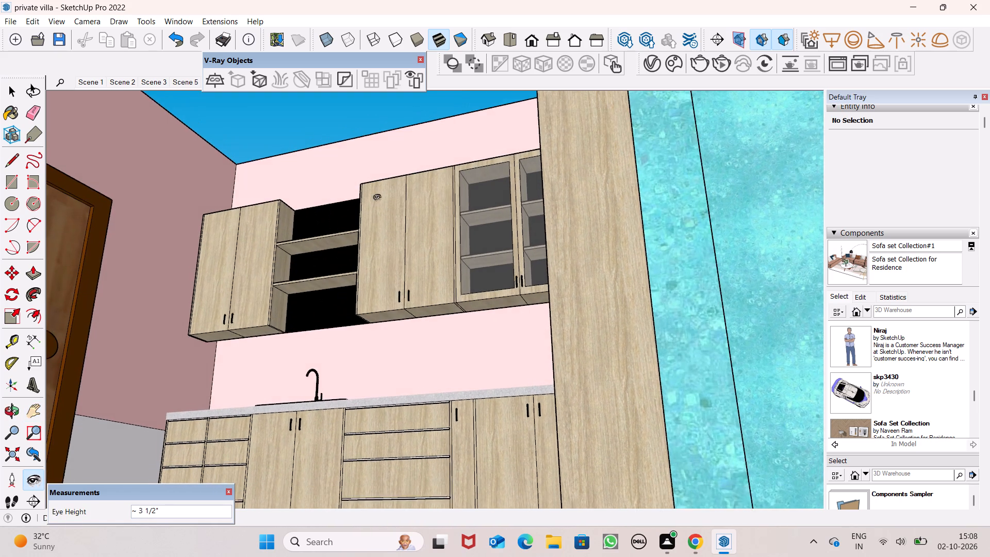
{"action": "left_click_drag", "start_coordinate": [377, 198], "coordinate": [378, 231]}
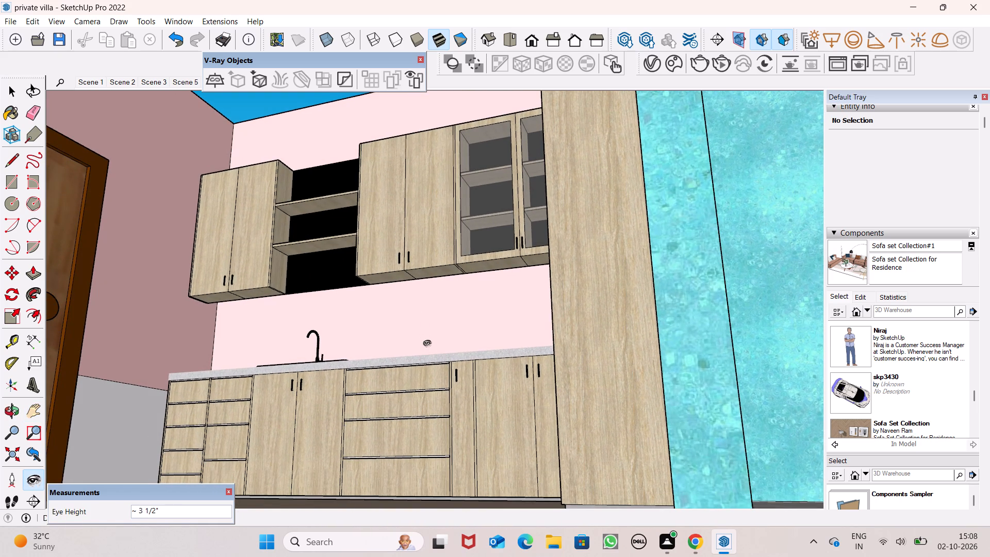
{"action": "left_click_drag", "start_coordinate": [427, 342], "coordinate": [448, 374]}
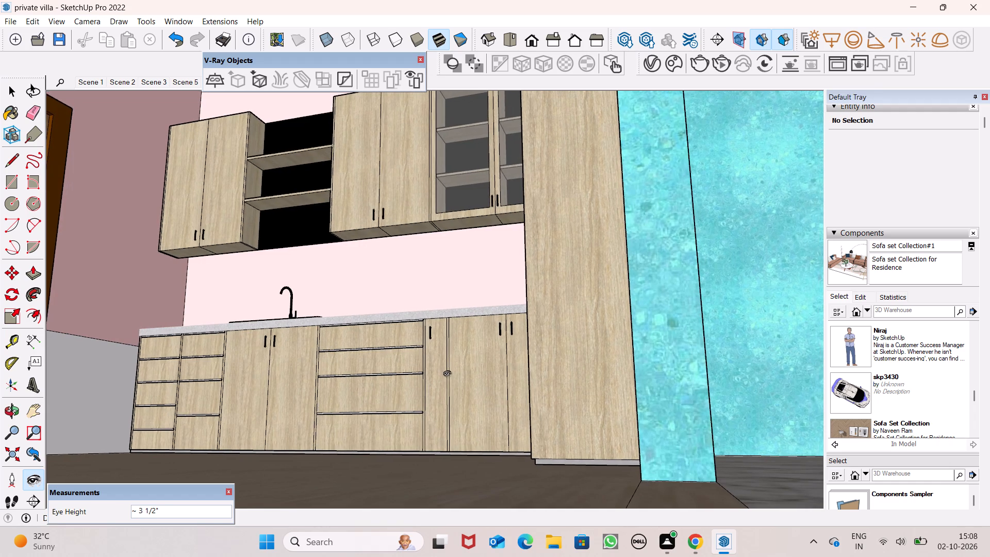
{"action": "left_click_drag", "start_coordinate": [448, 374], "coordinate": [452, 335]}
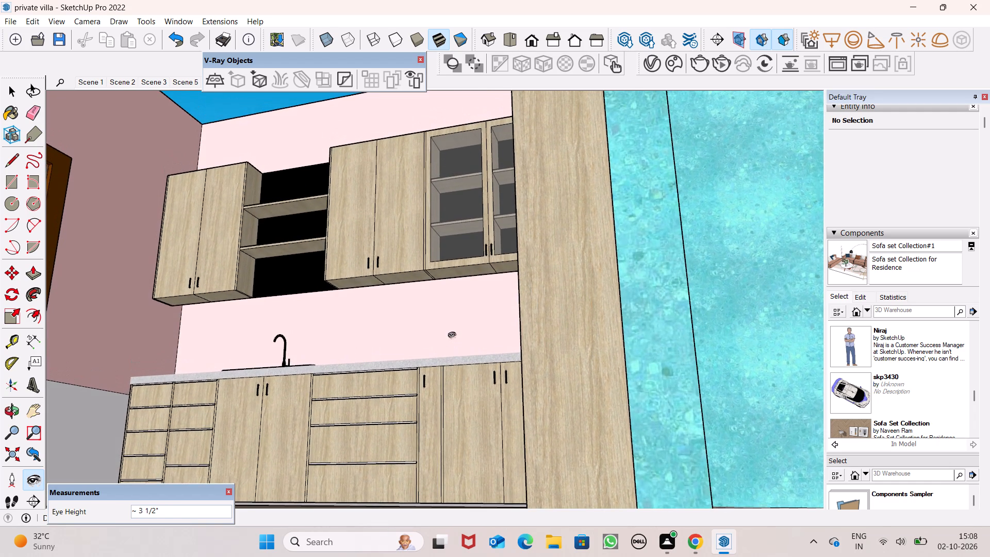
{"action": "left_click_drag", "start_coordinate": [452, 335], "coordinate": [409, 319]}
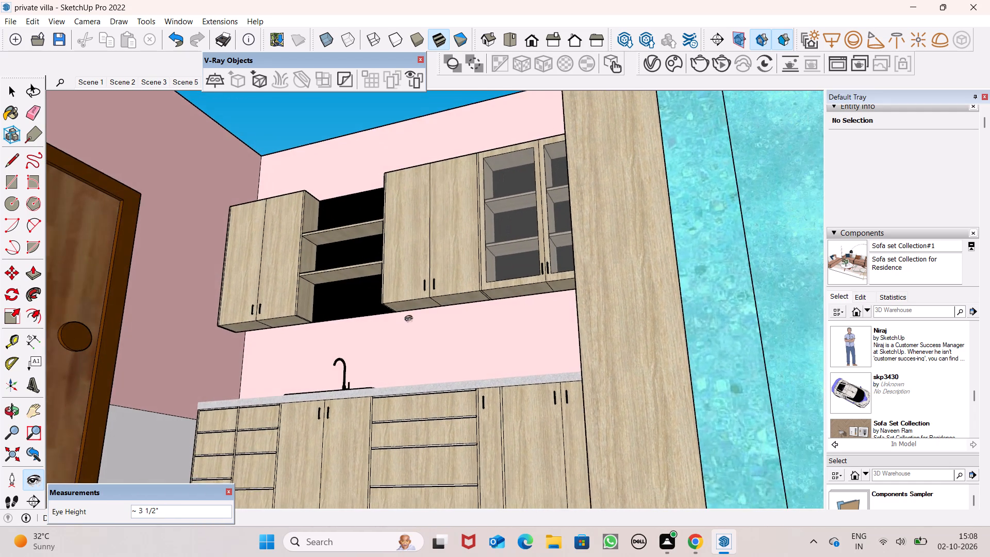
{"action": "left_click_drag", "start_coordinate": [409, 319], "coordinate": [350, 273]}
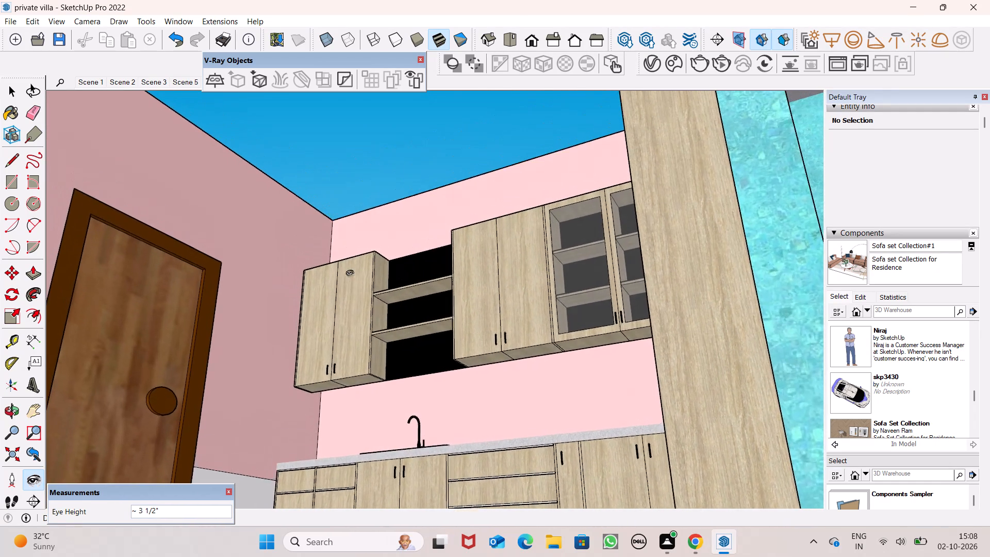
{"action": "left_click_drag", "start_coordinate": [350, 273], "coordinate": [327, 378]}
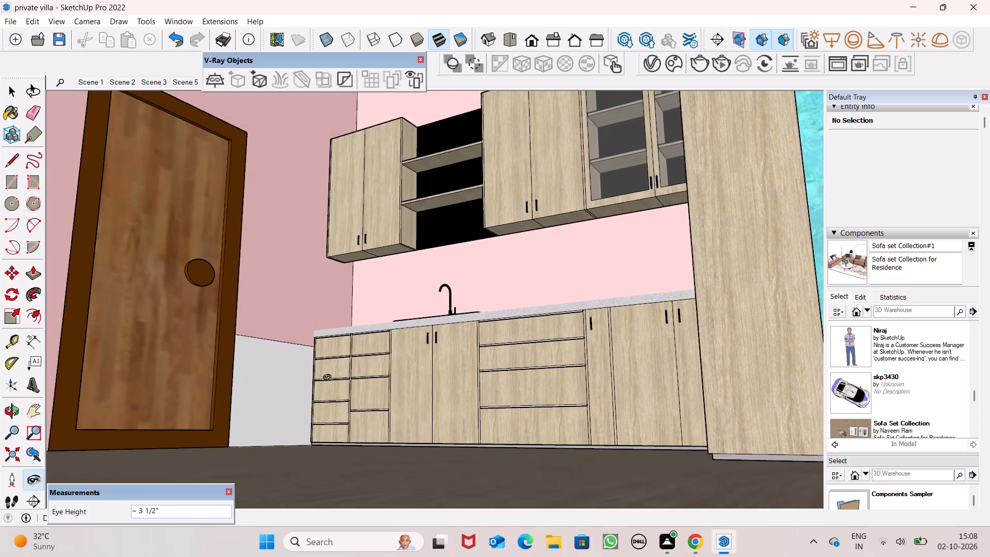
{"action": "left_click_drag", "start_coordinate": [327, 378], "coordinate": [348, 347]}
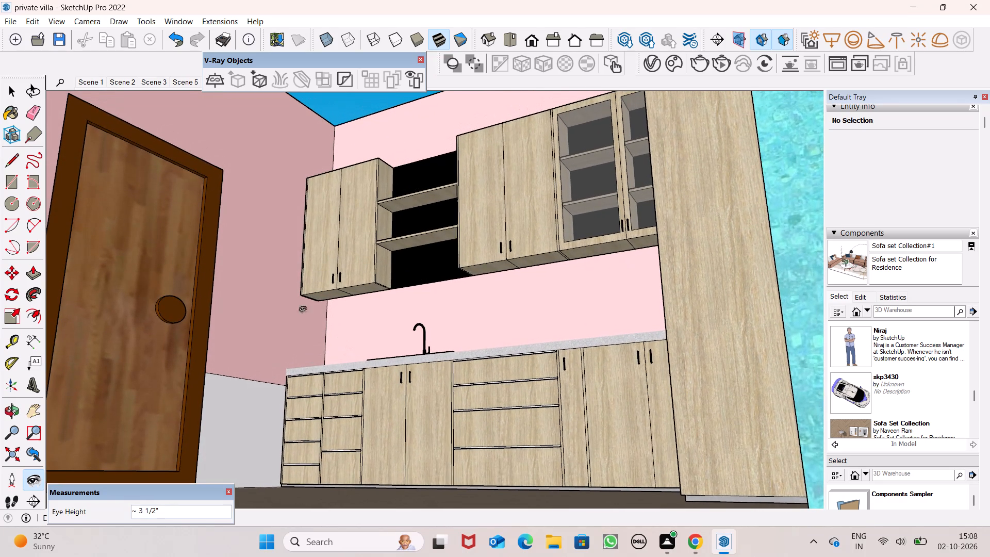
{"action": "scroll", "coordinate": [894, 312], "scroll_direction": "down", "scroll_amount": 2}
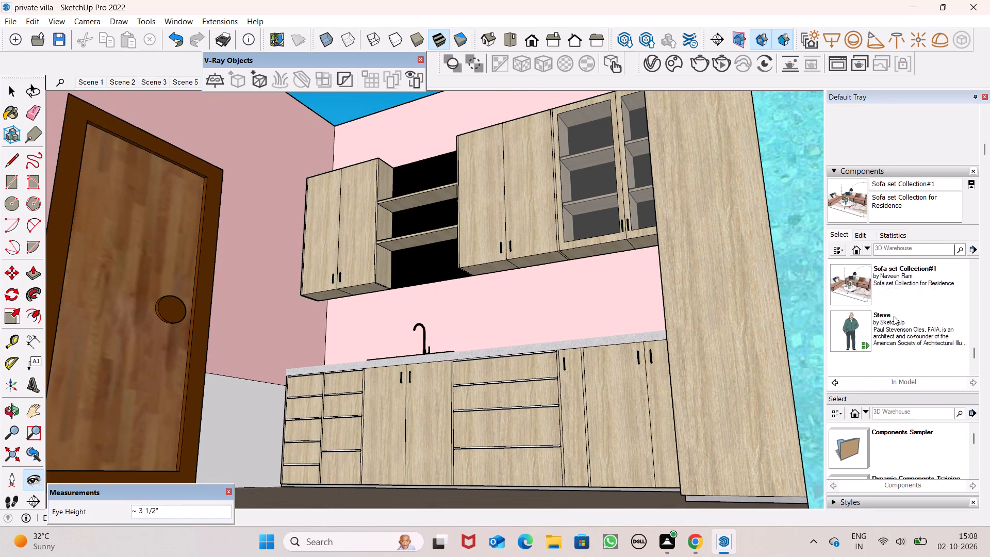
{"action": "scroll", "coordinate": [894, 316], "scroll_direction": "down", "scroll_amount": 13}
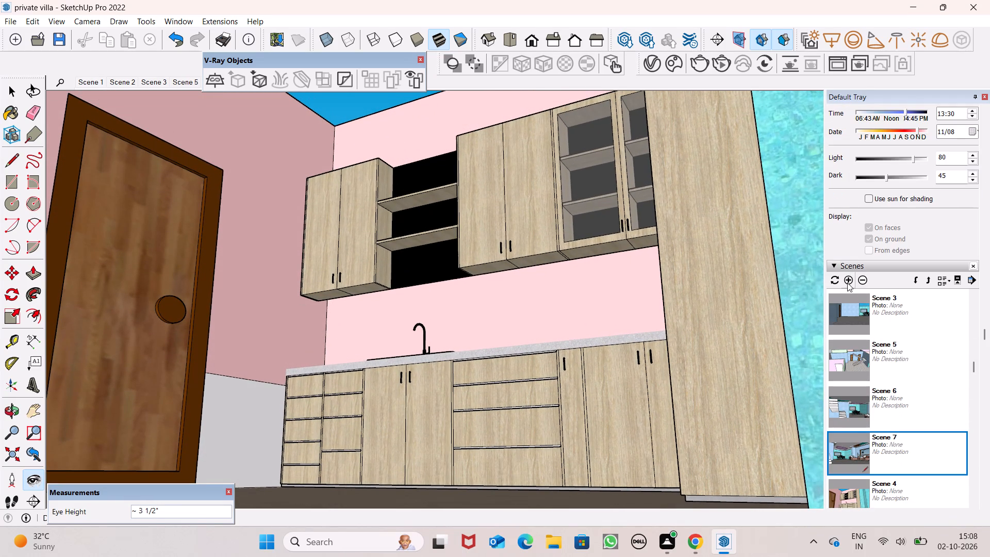
{"action": "left_click", "coordinate": [847, 283]}
Examine the whole villa from outside and above, closing in on the purple-walled room beside the kitchen.
{"action": "scroll", "coordinate": [582, 304], "scroll_direction": "down", "scroll_amount": 13}
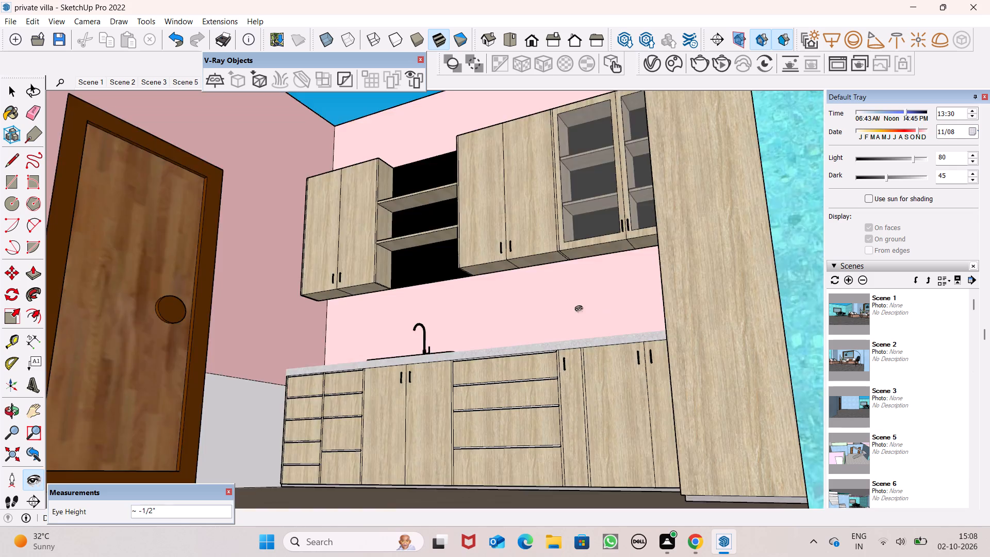
{"action": "scroll", "coordinate": [579, 309], "scroll_direction": "down", "scroll_amount": 2}
{"action": "scroll", "coordinate": [579, 309], "scroll_direction": "down", "scroll_amount": 20}
{"action": "scroll", "coordinate": [579, 309], "scroll_direction": "down", "scroll_amount": 10}
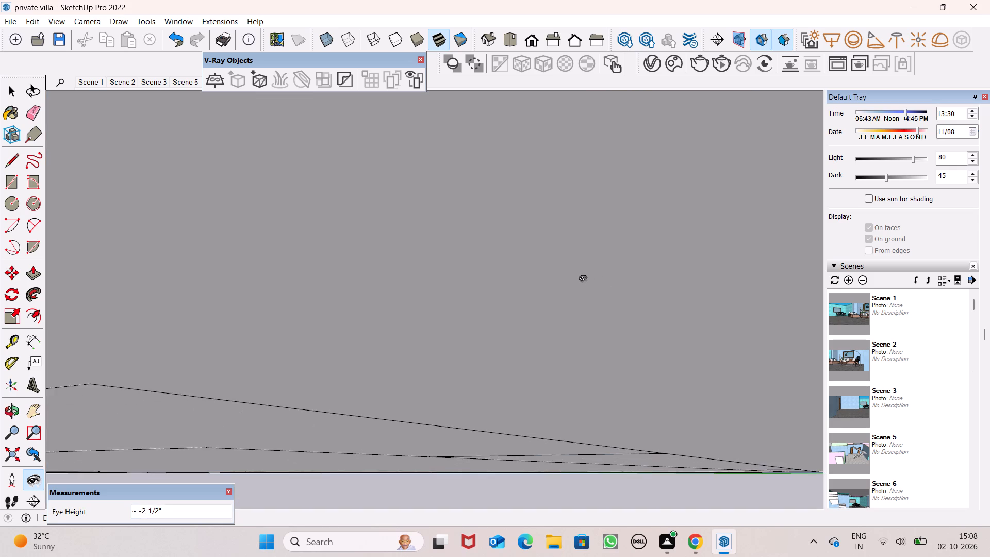
{"action": "scroll", "coordinate": [582, 283], "scroll_direction": "down", "scroll_amount": 20}
{"action": "scroll", "coordinate": [582, 283], "scroll_direction": "down", "scroll_amount": 15}
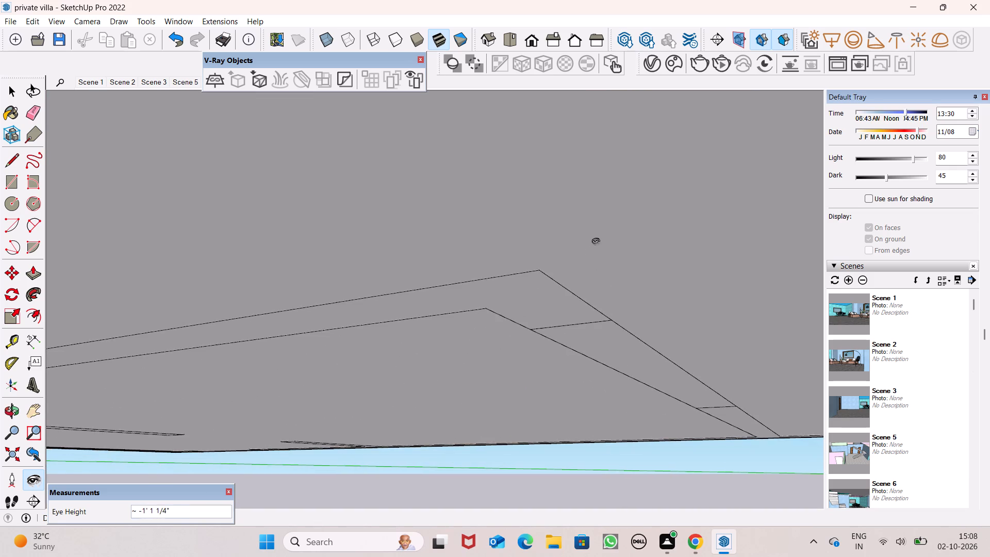
{"action": "scroll", "coordinate": [596, 241], "scroll_direction": "down", "scroll_amount": 6}
{"action": "scroll", "coordinate": [602, 237], "scroll_direction": "down", "scroll_amount": 20}
{"action": "scroll", "coordinate": [602, 237], "scroll_direction": "down", "scroll_amount": 12}
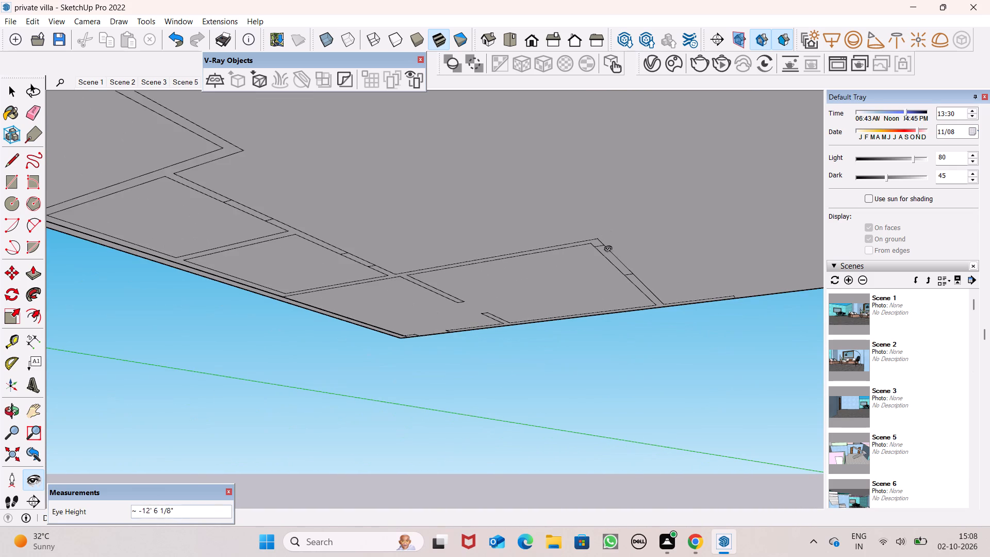
{"action": "scroll", "coordinate": [608, 249], "scroll_direction": "down", "scroll_amount": 10}
{"action": "scroll", "coordinate": [641, 242], "scroll_direction": "down", "scroll_amount": 20}
{"action": "scroll", "coordinate": [641, 242], "scroll_direction": "down", "scroll_amount": 10}
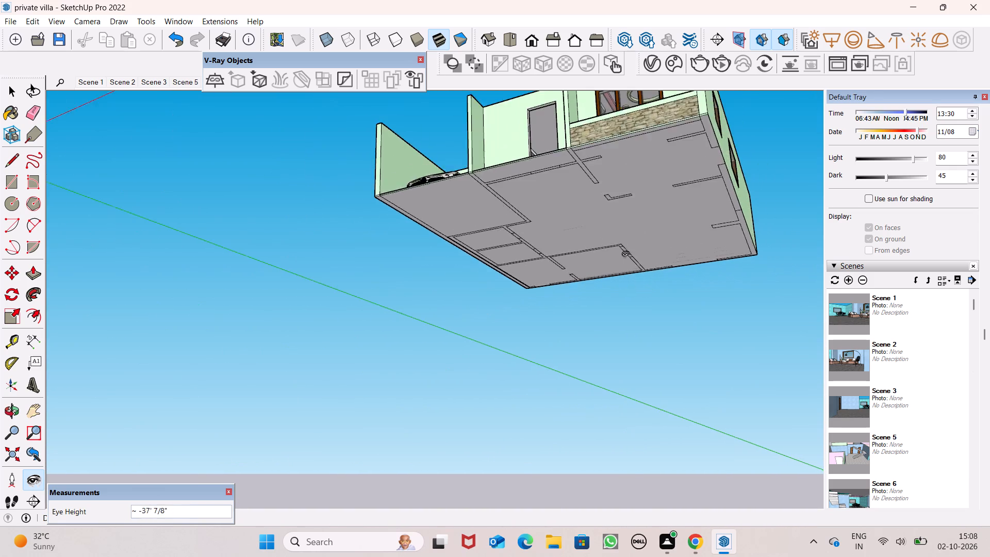
{"action": "middle_click_drag", "start_coordinate": [557, 219], "coordinate": [719, 489]}
{"action": "scroll", "coordinate": [657, 286], "scroll_direction": "up", "scroll_amount": 1}
{"action": "middle_click_drag", "start_coordinate": [657, 286], "coordinate": [686, 355]}
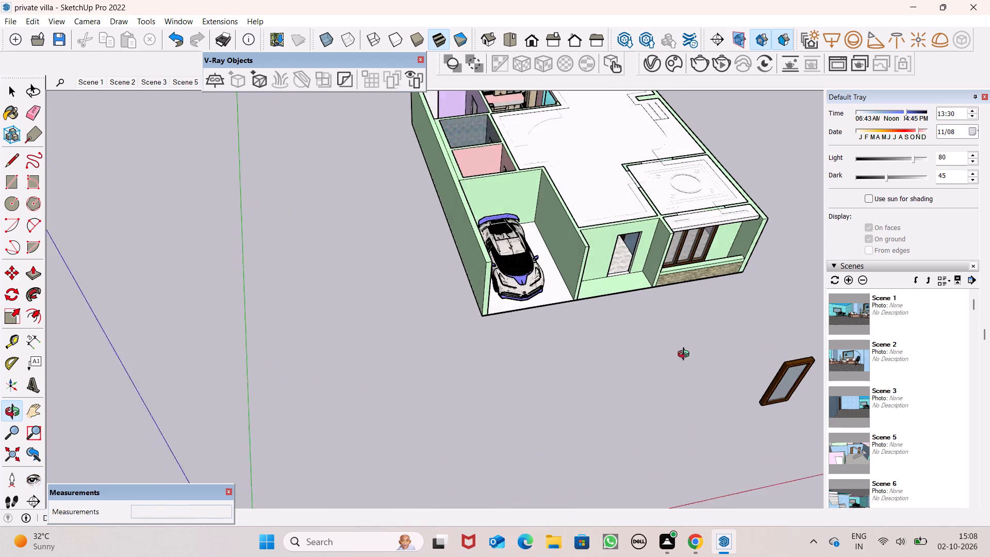
{"action": "middle_click_drag", "start_coordinate": [686, 355], "coordinate": [669, 374]}
{"action": "scroll", "coordinate": [680, 296], "scroll_direction": "down", "scroll_amount": 5}
{"action": "scroll", "coordinate": [626, 287], "scroll_direction": "down", "scroll_amount": 10}
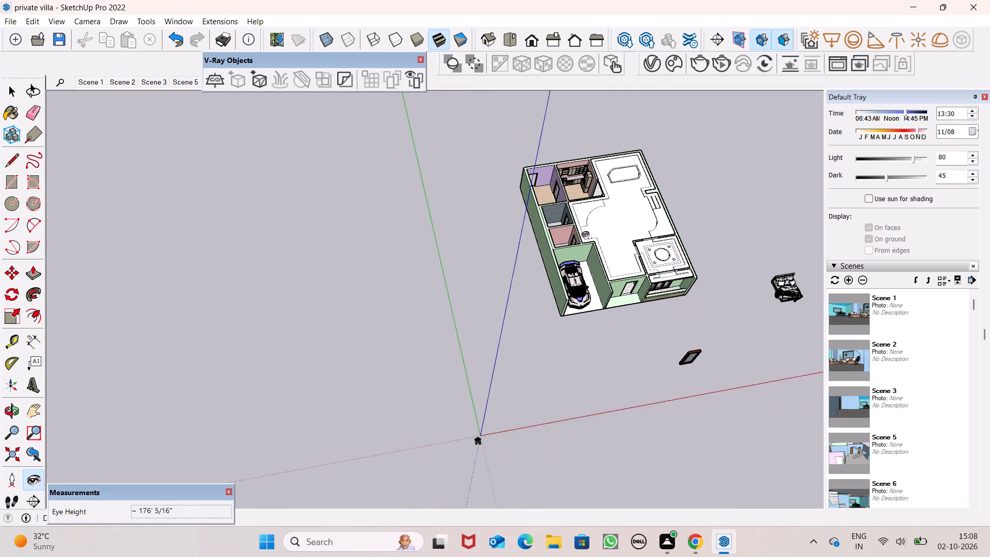
{"action": "scroll", "coordinate": [586, 233], "scroll_direction": "up", "scroll_amount": 8}
{"action": "scroll", "coordinate": [529, 112], "scroll_direction": "up", "scroll_amount": 6}
{"action": "middle_click", "coordinate": [529, 112]}
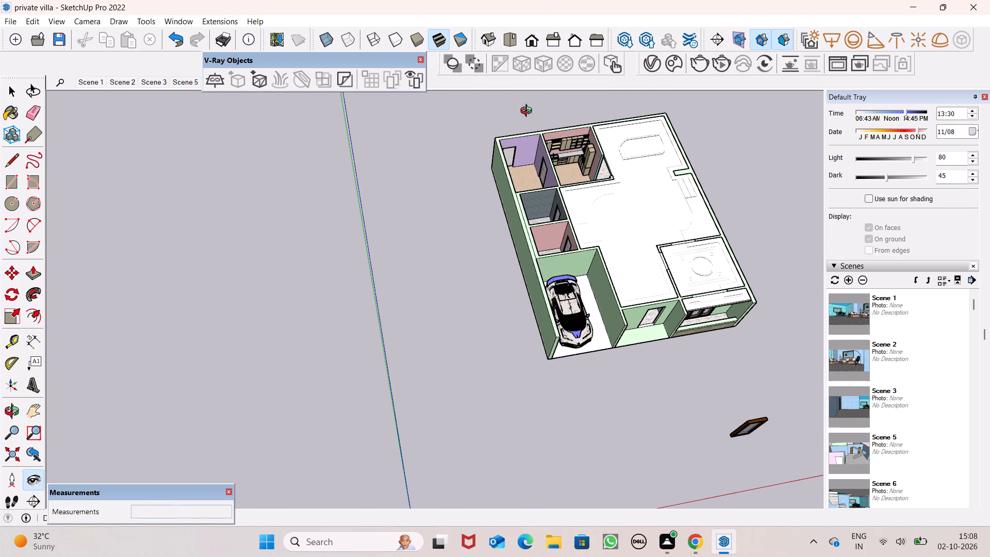
{"action": "scroll", "coordinate": [529, 112], "scroll_direction": "up", "scroll_amount": 12}
{"action": "scroll", "coordinate": [538, 195], "scroll_direction": "up", "scroll_amount": 13}
{"action": "double_click", "coordinate": [538, 271]}
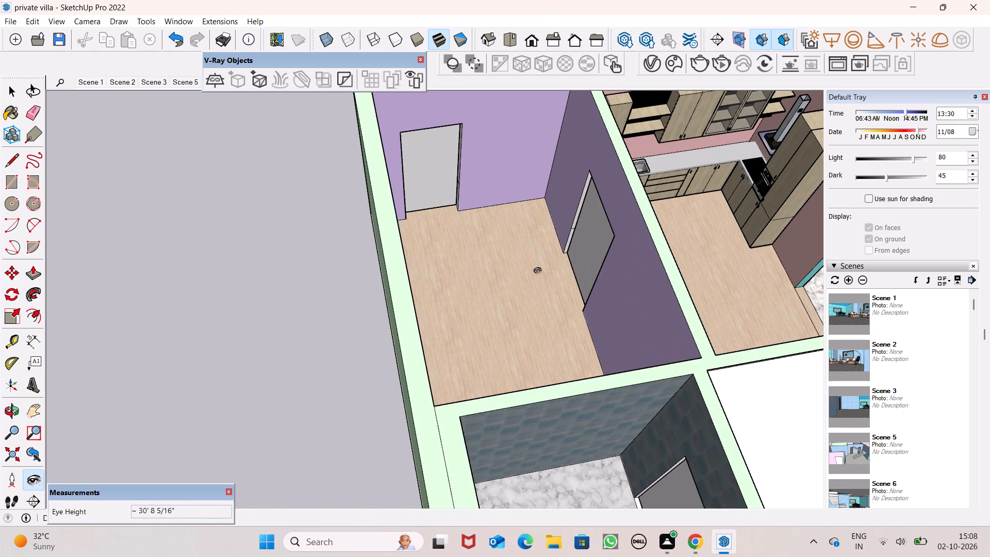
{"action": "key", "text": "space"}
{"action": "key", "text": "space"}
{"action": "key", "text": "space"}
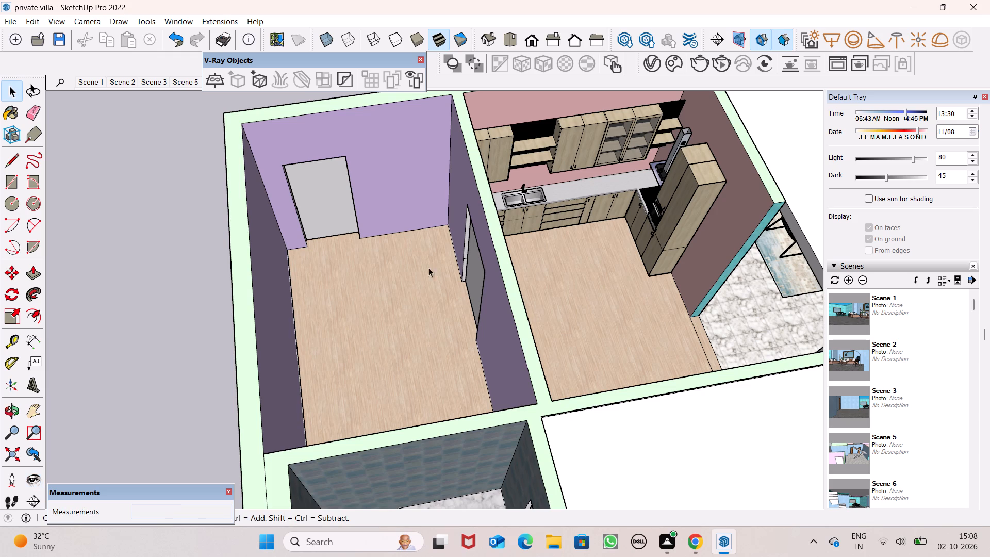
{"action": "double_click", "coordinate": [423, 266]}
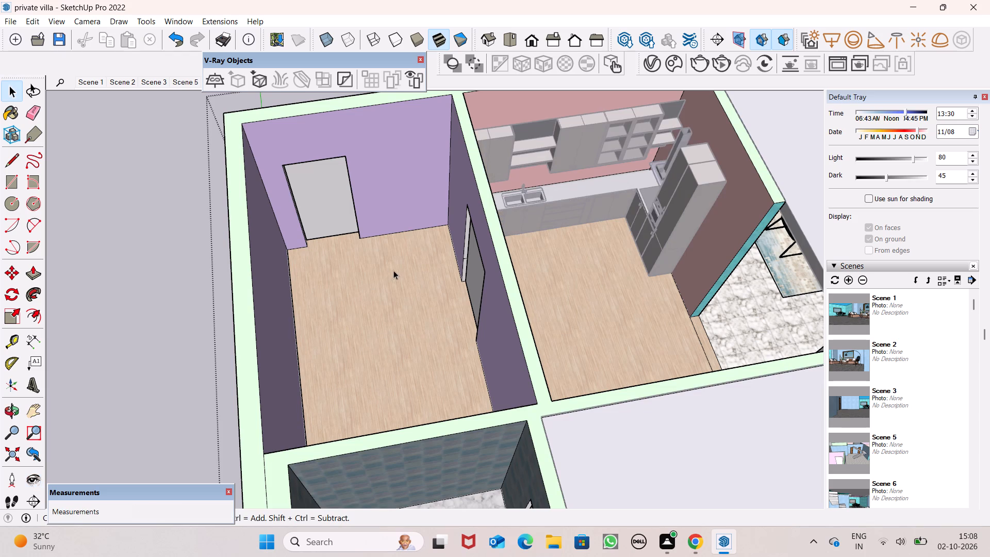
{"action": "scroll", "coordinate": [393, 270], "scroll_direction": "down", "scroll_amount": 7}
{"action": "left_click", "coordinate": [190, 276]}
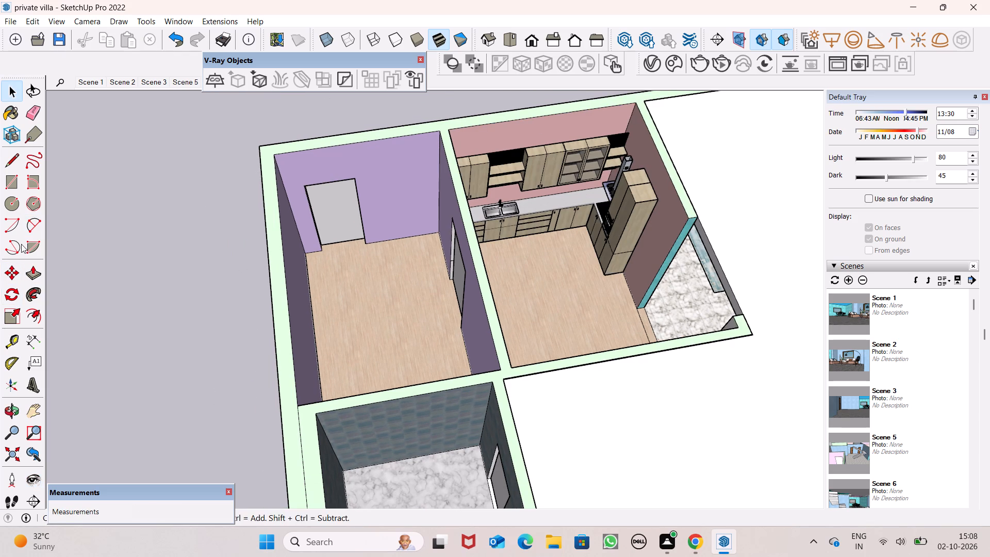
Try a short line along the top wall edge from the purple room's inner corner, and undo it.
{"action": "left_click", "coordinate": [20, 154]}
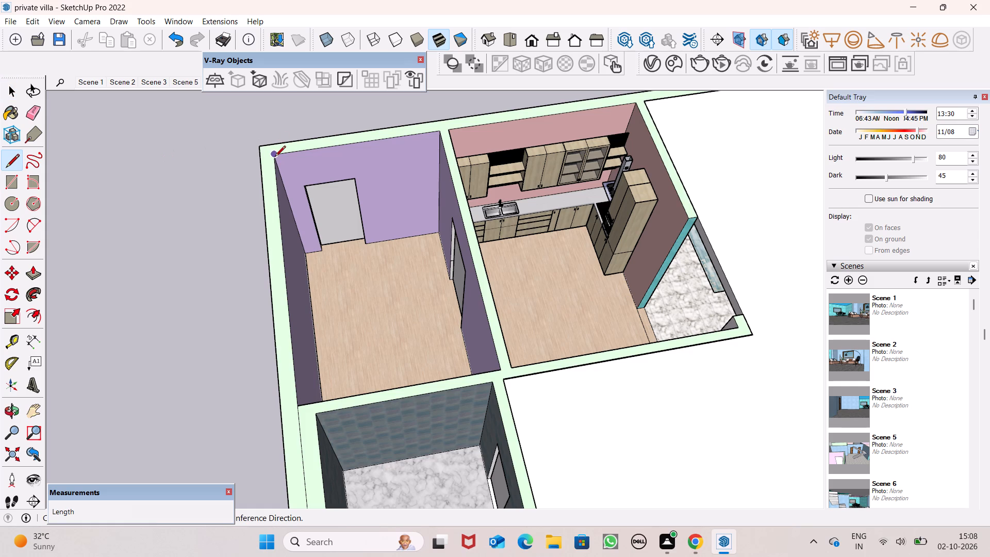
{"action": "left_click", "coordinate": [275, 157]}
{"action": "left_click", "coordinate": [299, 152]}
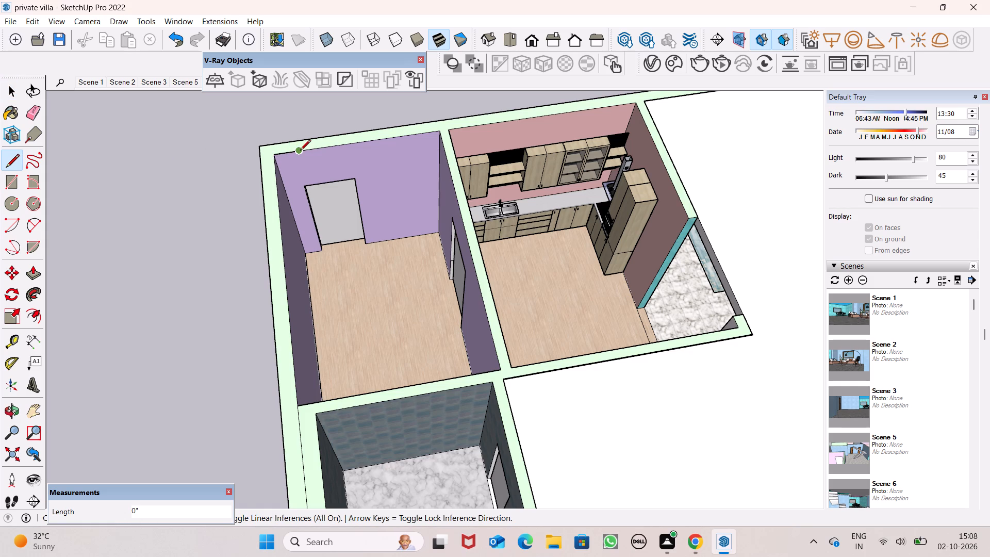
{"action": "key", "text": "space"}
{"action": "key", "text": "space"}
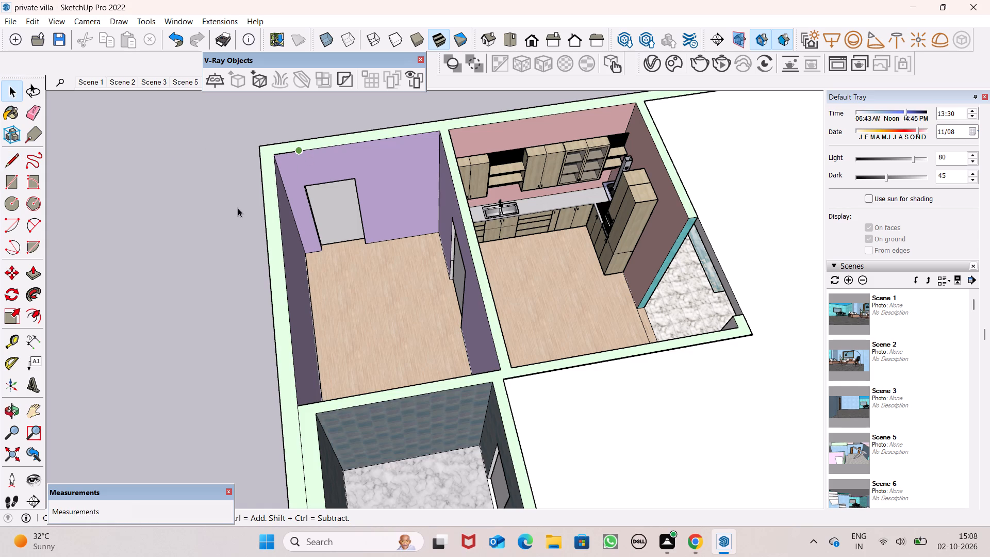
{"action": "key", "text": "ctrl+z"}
Explode the villa group containing the purple room's and kitchen's walls and floors, and clear the selection.
{"action": "left_click", "coordinate": [351, 238]}
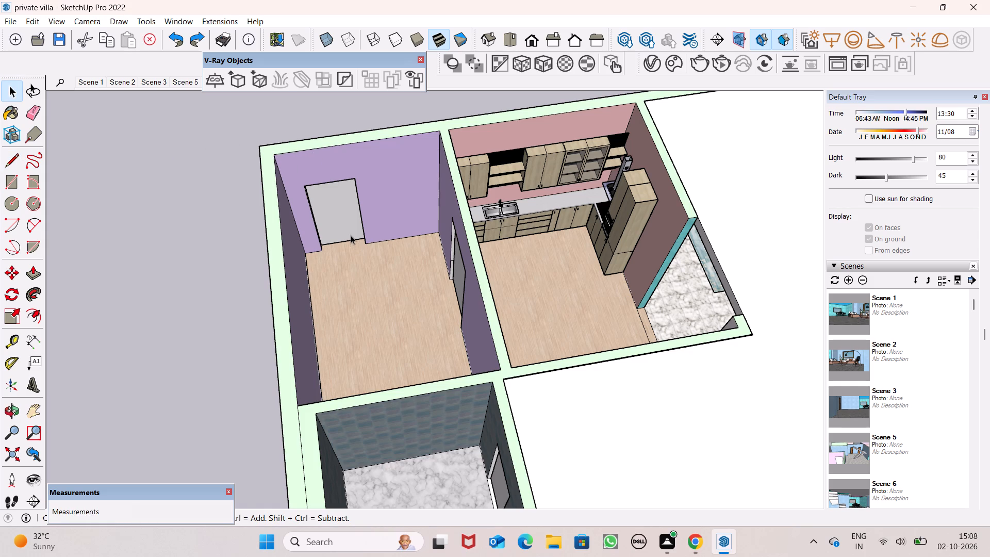
{"action": "right_click", "coordinate": [351, 235]}
{"action": "left_click", "coordinate": [403, 310]}
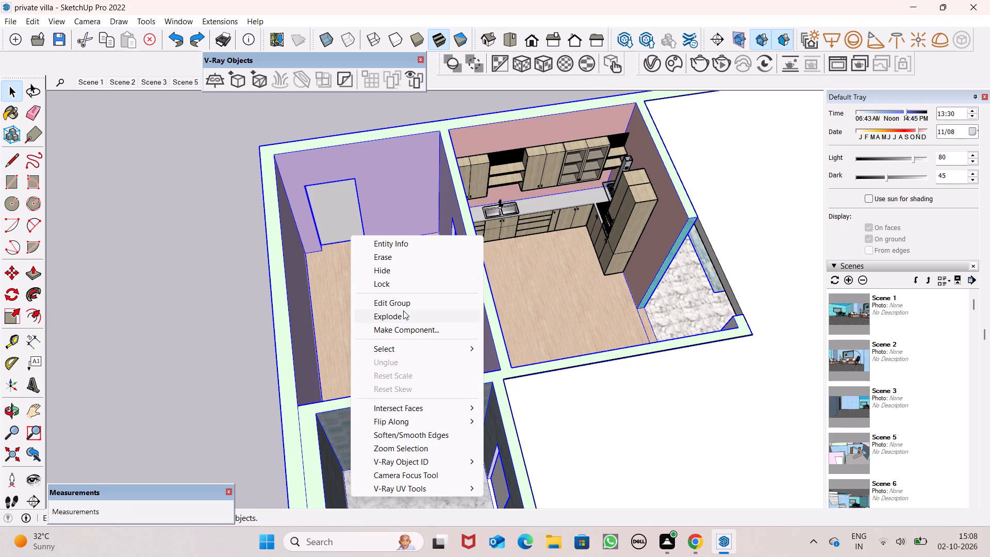
{"action": "key", "text": "space"}
{"action": "key", "text": "space"}
{"action": "left_click", "coordinate": [257, 245]}
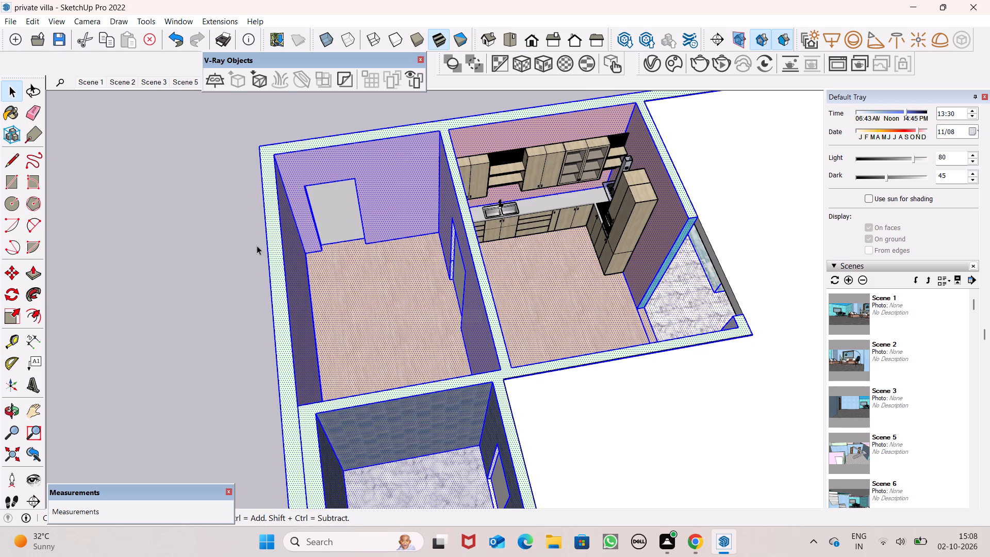
Close the open tops of the purple room and the kitchen by drawing about 1' lines along their inner top wall edges.
{"action": "left_click", "coordinate": [12, 187]}
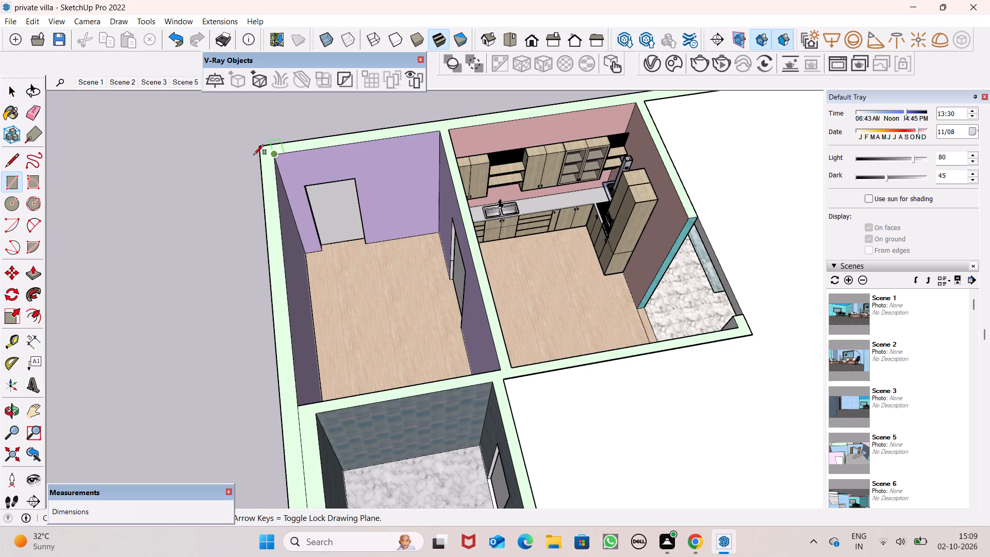
{"action": "left_click", "coordinate": [17, 164]}
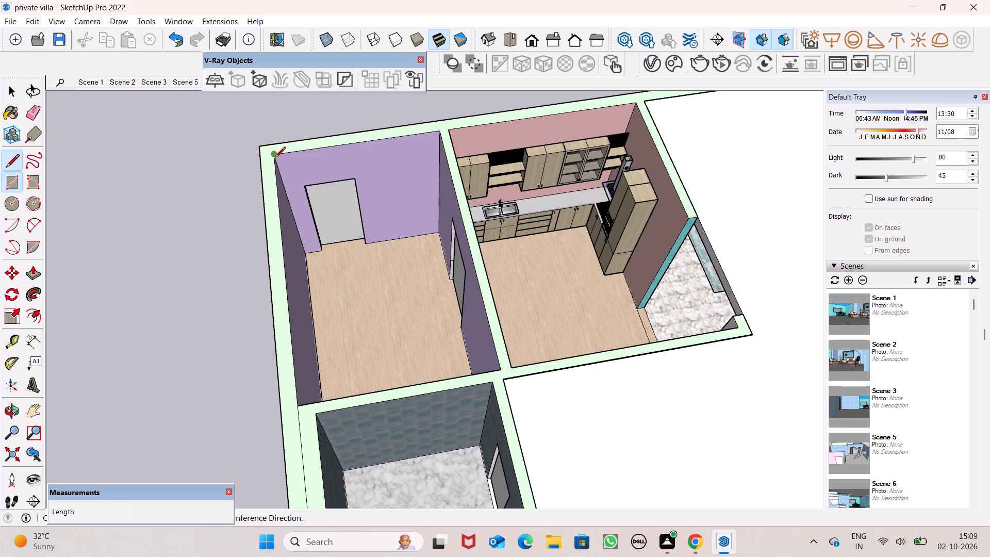
{"action": "left_click", "coordinate": [276, 155]}
{"action": "left_click", "coordinate": [292, 149]}
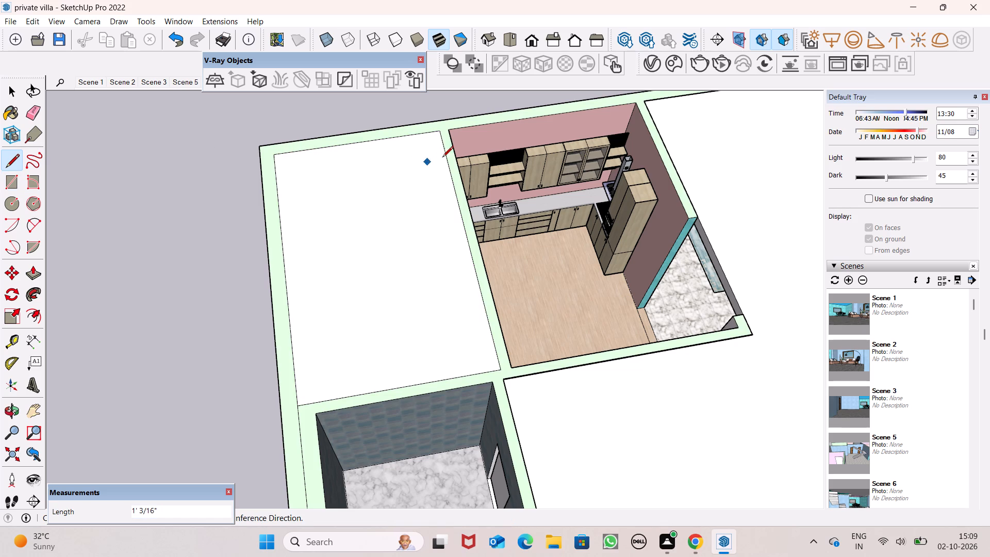
{"action": "left_click", "coordinate": [453, 133]}
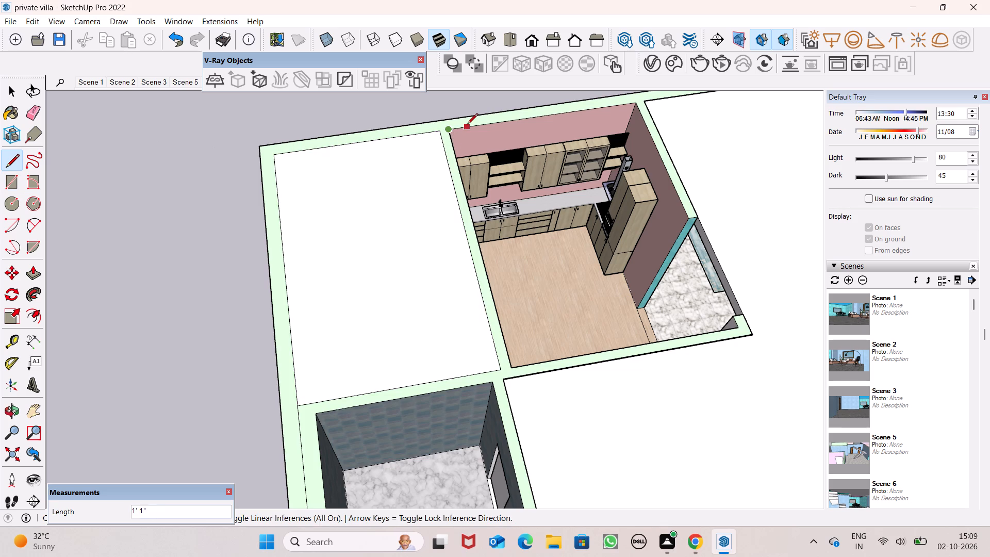
{"action": "left_click", "coordinate": [467, 125]}
{"action": "key", "text": "space"}
Close the top of the dark-tiled room with a line about 9" long from its inner corner along the top edge.
{"action": "scroll", "coordinate": [467, 148], "scroll_direction": "down", "scroll_amount": 14}
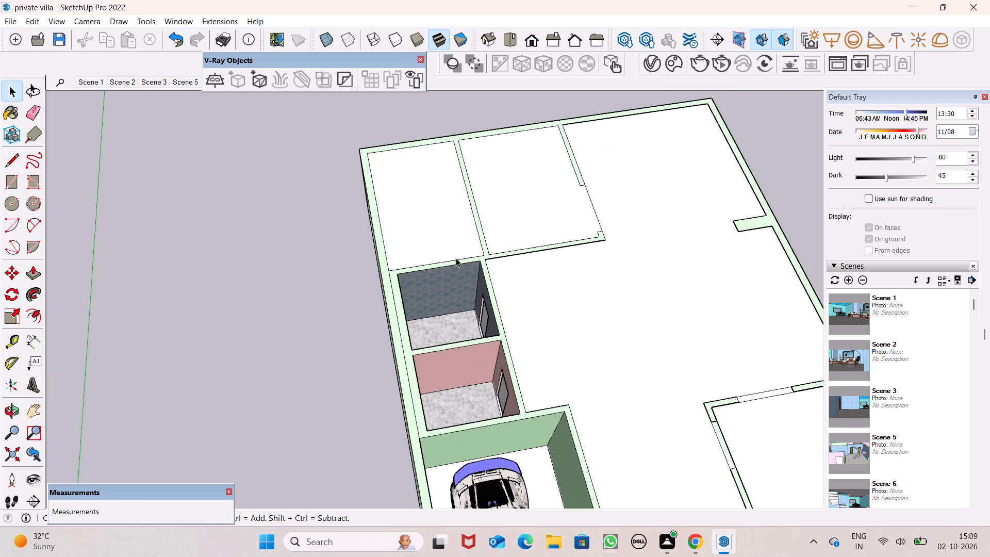
{"action": "scroll", "coordinate": [484, 391], "scroll_direction": "up", "scroll_amount": 7}
{"action": "scroll", "coordinate": [376, 214], "scroll_direction": "up", "scroll_amount": 6}
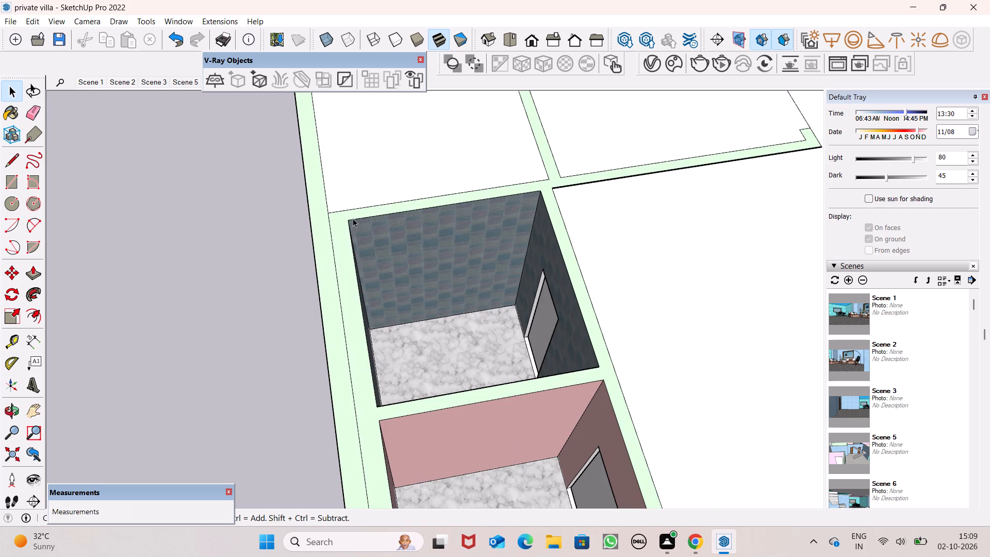
{"action": "left_click", "coordinate": [8, 157]}
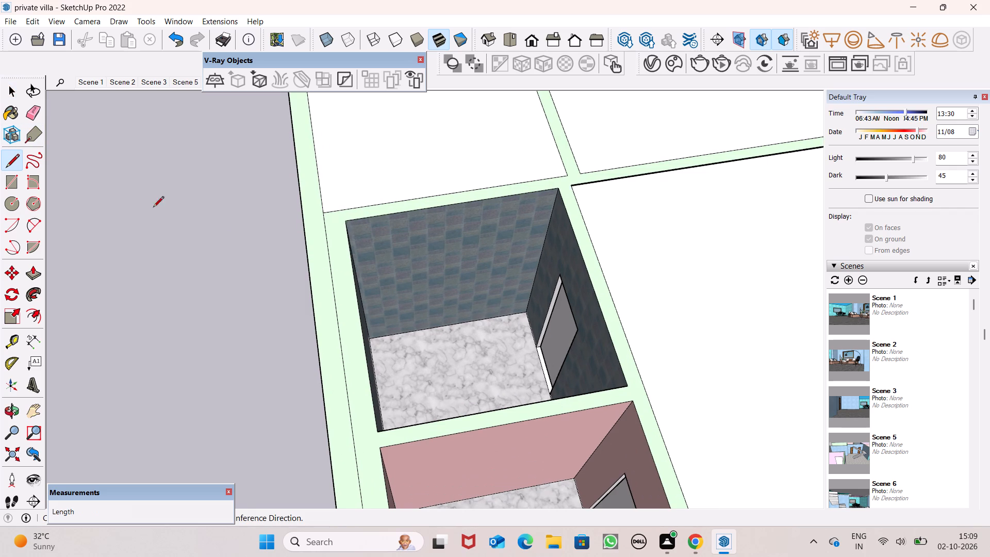
{"action": "left_click", "coordinate": [346, 218]}
{"action": "left_click", "coordinate": [366, 216]}
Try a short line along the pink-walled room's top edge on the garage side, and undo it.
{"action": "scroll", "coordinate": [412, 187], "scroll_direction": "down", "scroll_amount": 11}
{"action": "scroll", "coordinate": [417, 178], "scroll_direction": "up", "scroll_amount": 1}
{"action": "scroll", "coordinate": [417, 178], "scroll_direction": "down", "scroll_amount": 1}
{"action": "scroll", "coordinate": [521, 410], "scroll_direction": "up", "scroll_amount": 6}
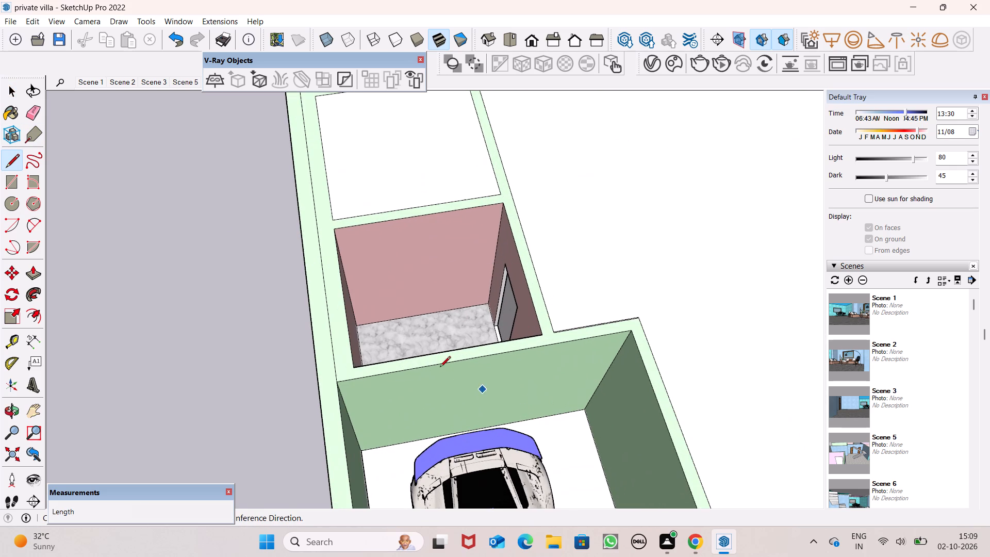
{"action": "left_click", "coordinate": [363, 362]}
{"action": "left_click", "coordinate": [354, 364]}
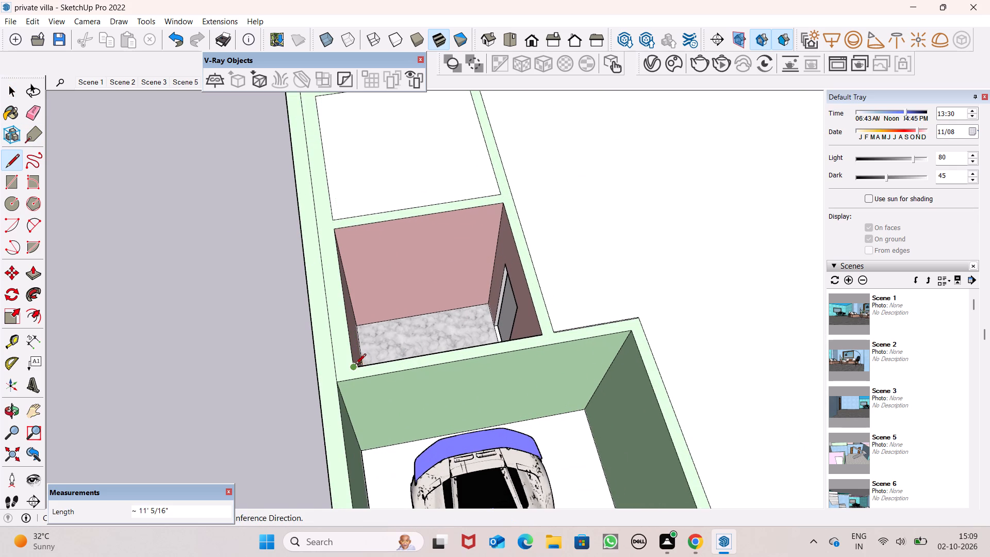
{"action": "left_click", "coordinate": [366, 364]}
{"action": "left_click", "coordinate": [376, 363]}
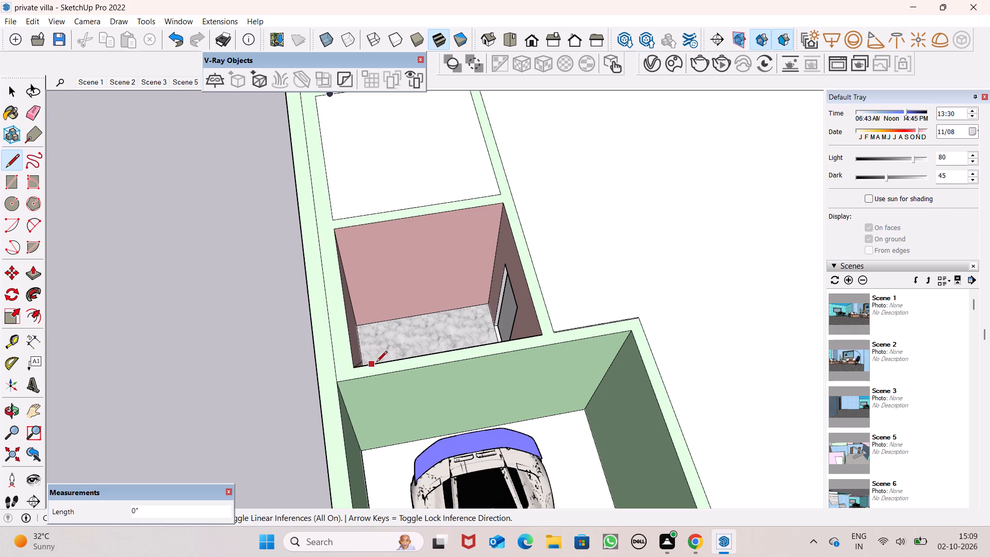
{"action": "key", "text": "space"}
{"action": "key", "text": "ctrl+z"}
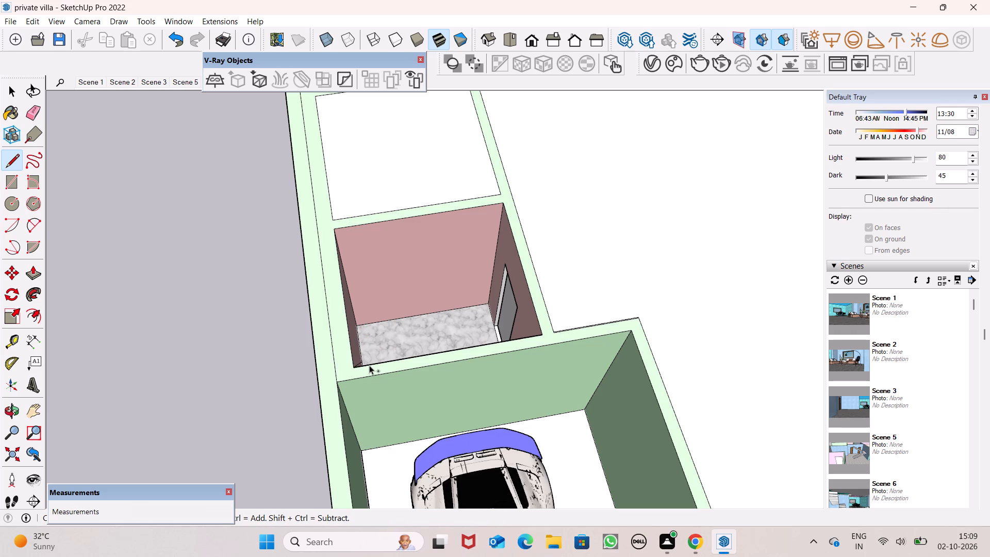
Close the pink-walled room's top with a short line from the inner corner along its tiled-room-side top edge.
{"action": "left_click", "coordinate": [5, 165]}
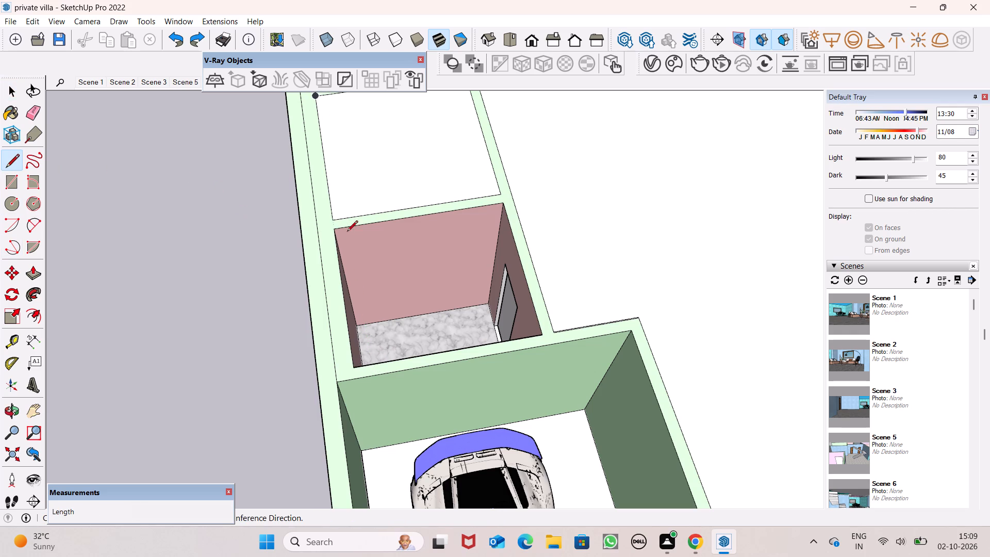
{"action": "left_click", "coordinate": [337, 230]}
{"action": "left_click", "coordinate": [356, 228]}
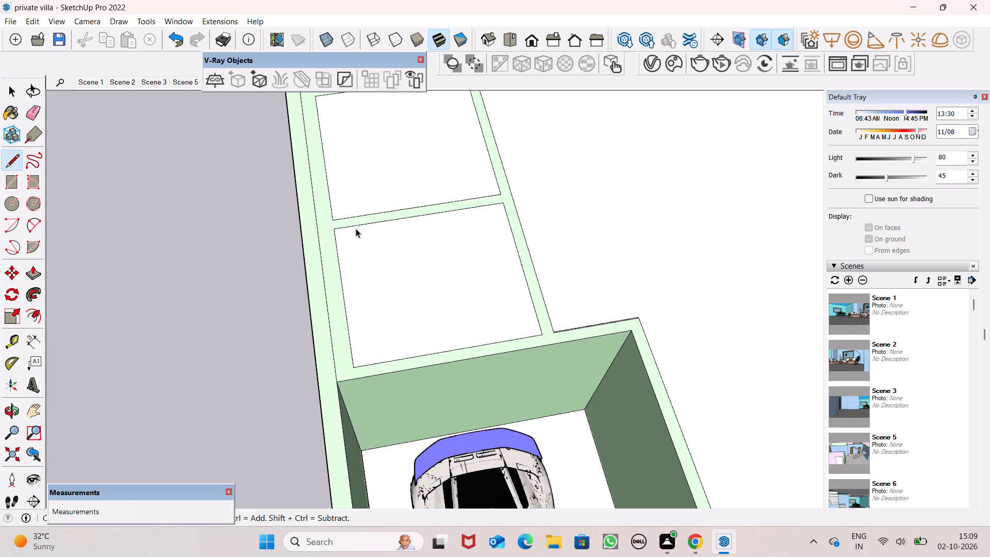
{"action": "key", "text": "space"}
Examine the covered room tops and the open garage across the whole villa from above.
{"action": "scroll", "coordinate": [394, 300], "scroll_direction": "down", "scroll_amount": 17}
{"action": "scroll", "coordinate": [486, 267], "scroll_direction": "up", "scroll_amount": 1}
{"action": "scroll", "coordinate": [486, 268], "scroll_direction": "down", "scroll_amount": 6}
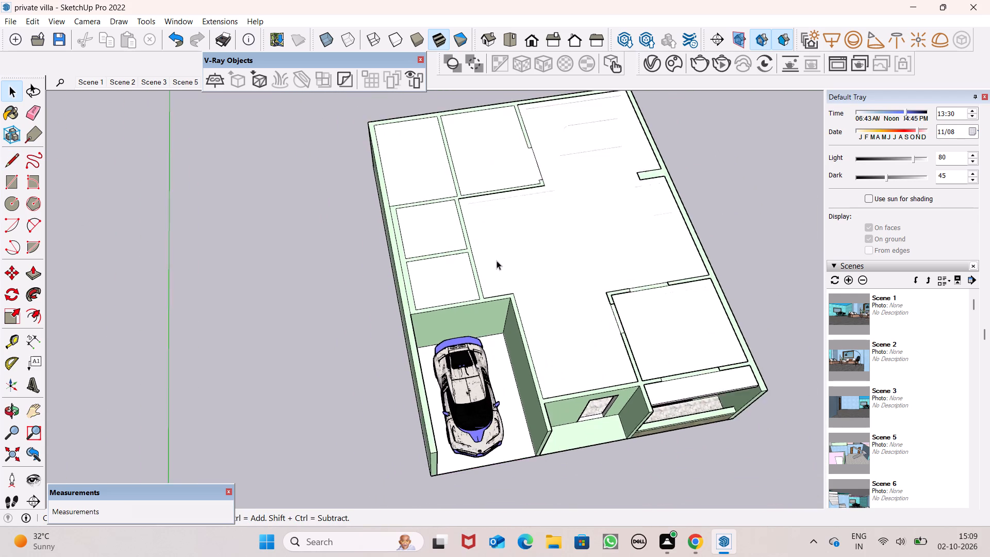
{"action": "scroll", "coordinate": [497, 260], "scroll_direction": "down", "scroll_amount": 13}
{"action": "middle_click_drag", "start_coordinate": [590, 318], "coordinate": [505, 247]}
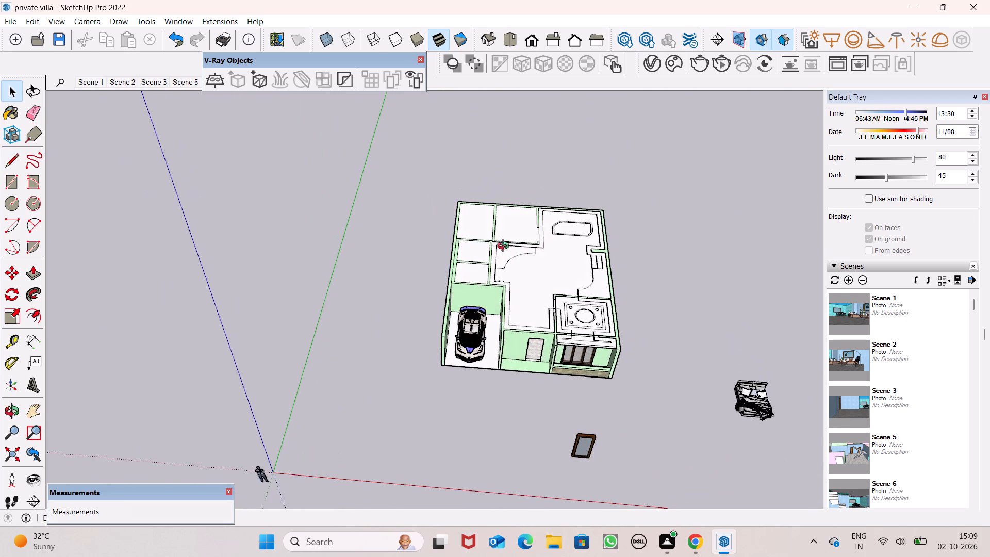
{"action": "middle_click_drag", "start_coordinate": [505, 247], "coordinate": [500, 248]}
{"action": "scroll", "coordinate": [555, 355], "scroll_direction": "up", "scroll_amount": 1}
{"action": "scroll", "coordinate": [557, 355], "scroll_direction": "down", "scroll_amount": 1}
{"action": "scroll", "coordinate": [558, 355], "scroll_direction": "up", "scroll_amount": 7}
{"action": "middle_click_drag", "start_coordinate": [559, 342], "coordinate": [591, 409]}
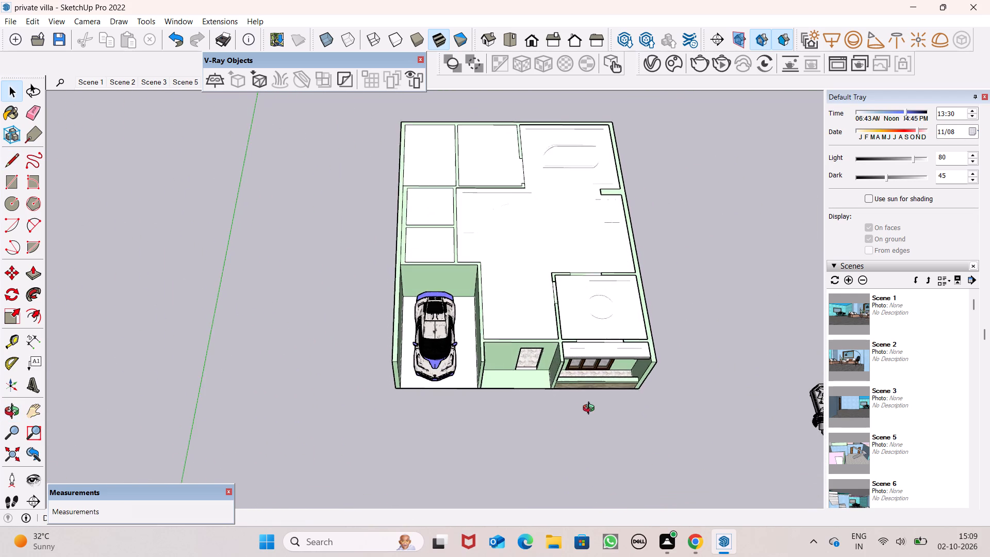
{"action": "middle_click_drag", "start_coordinate": [591, 409], "coordinate": [588, 408]}
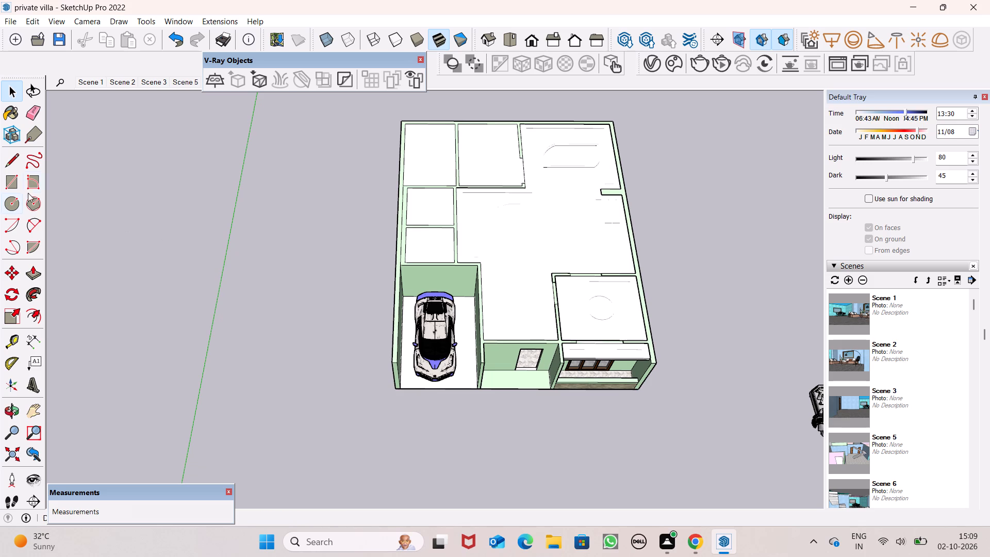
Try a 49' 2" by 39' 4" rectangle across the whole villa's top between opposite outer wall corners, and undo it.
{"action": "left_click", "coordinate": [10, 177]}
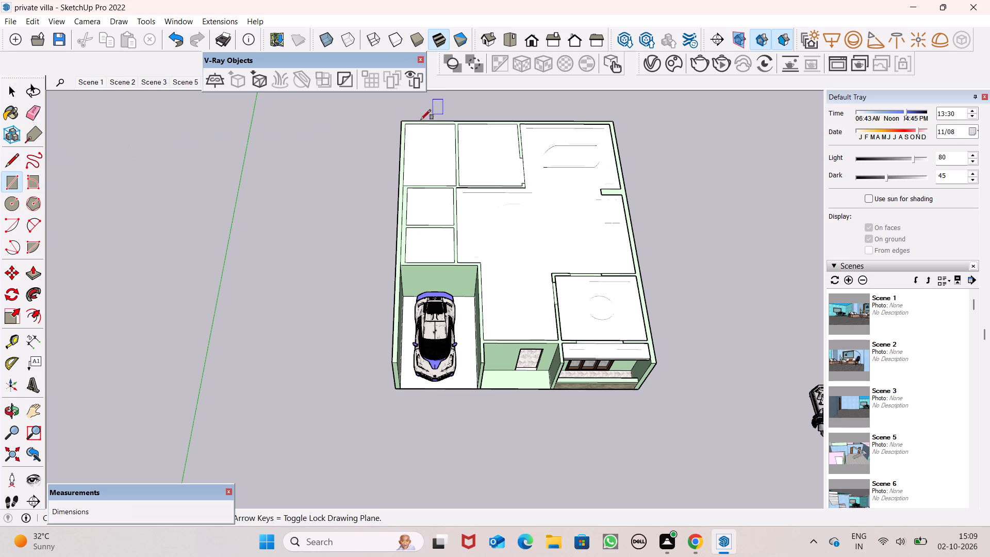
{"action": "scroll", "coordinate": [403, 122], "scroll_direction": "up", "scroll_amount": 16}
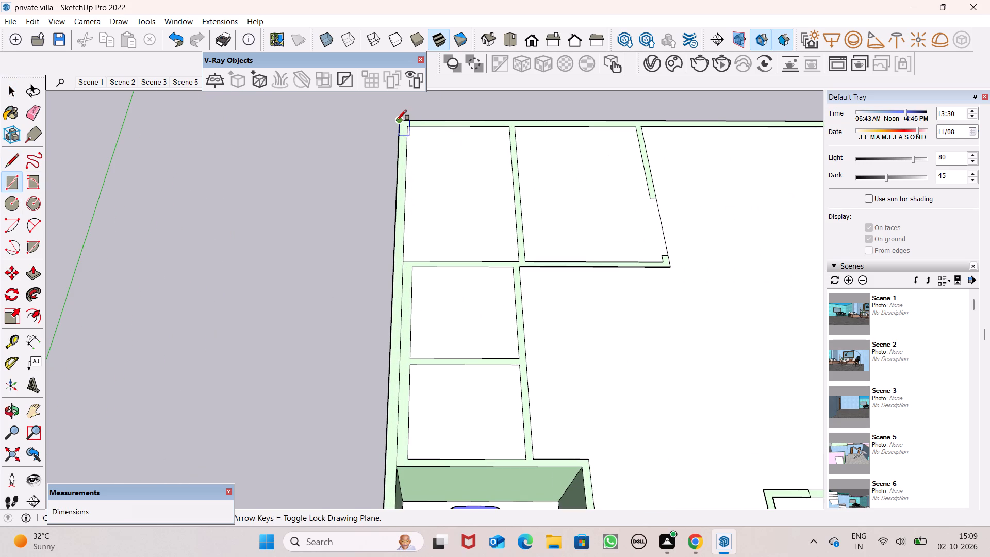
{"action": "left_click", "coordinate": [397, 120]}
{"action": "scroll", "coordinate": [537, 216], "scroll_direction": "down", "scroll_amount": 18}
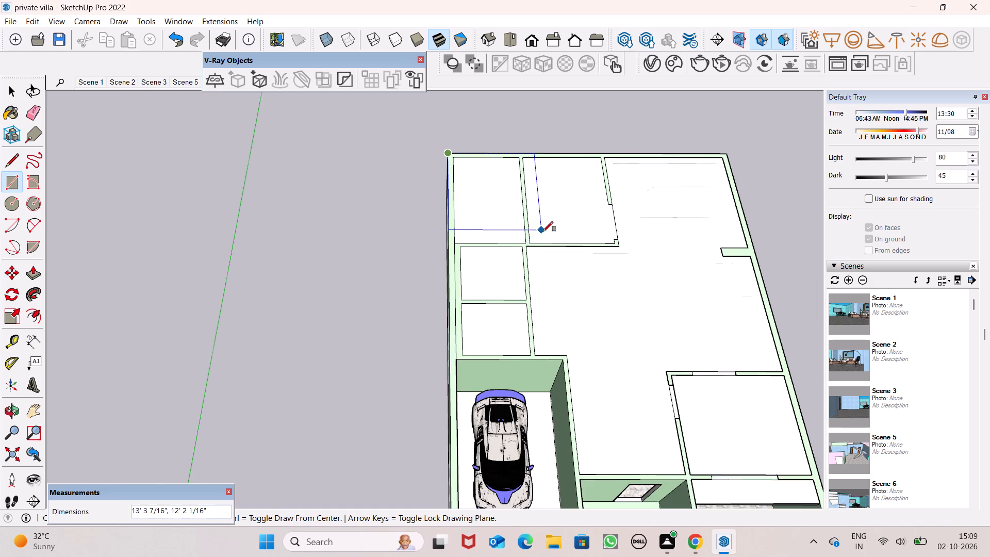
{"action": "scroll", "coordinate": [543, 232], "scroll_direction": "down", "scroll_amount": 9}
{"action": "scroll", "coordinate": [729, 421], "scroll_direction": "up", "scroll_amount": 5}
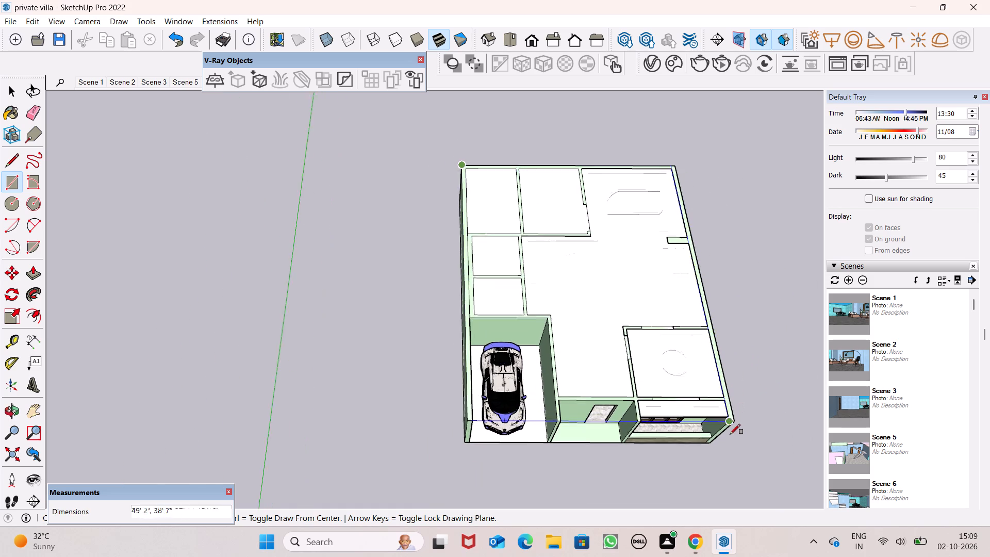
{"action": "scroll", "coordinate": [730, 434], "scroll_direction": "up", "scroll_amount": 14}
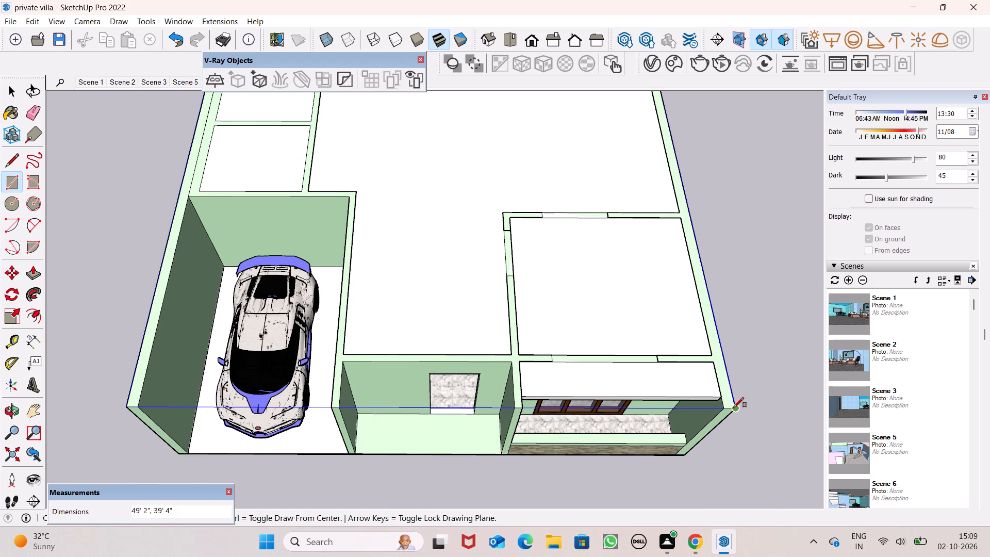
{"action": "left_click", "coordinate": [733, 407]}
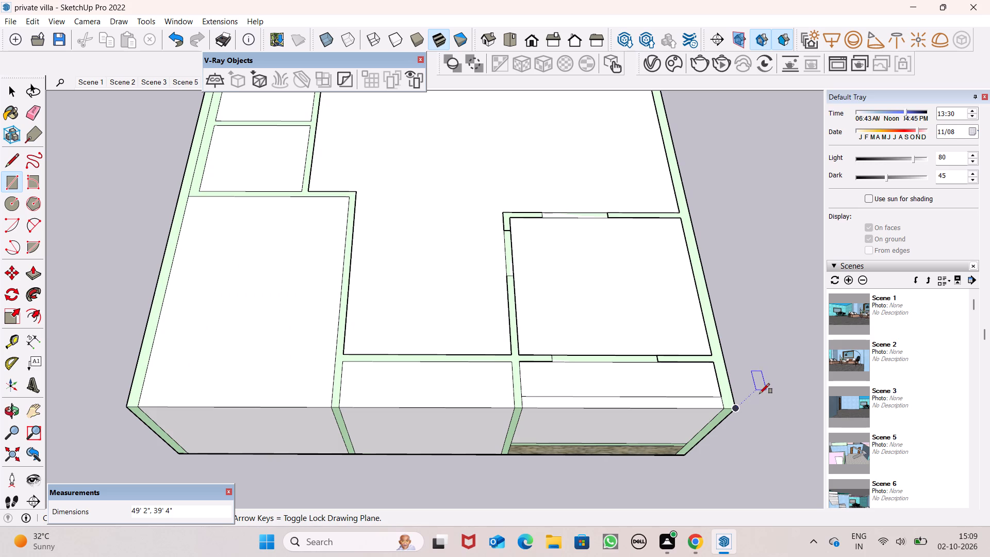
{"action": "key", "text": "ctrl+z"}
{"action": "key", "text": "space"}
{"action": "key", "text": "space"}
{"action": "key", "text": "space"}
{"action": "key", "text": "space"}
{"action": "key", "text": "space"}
Examine the whole villa from underneath, from the garage front and from above.
{"action": "scroll", "coordinate": [603, 320], "scroll_direction": "down", "scroll_amount": 8}
{"action": "scroll", "coordinate": [559, 320], "scroll_direction": "down", "scroll_amount": 18}
{"action": "middle_click_drag", "start_coordinate": [582, 352], "coordinate": [595, 321]}
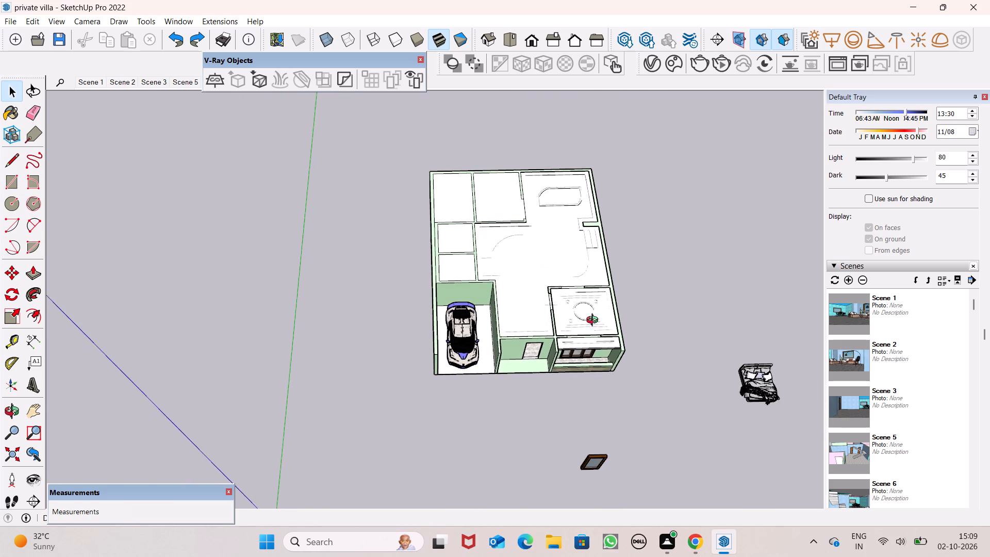
{"action": "middle_click_drag", "start_coordinate": [595, 321], "coordinate": [586, 1]}
{"action": "scroll", "coordinate": [586, 0], "scroll_direction": "up", "scroll_amount": 1}
{"action": "middle_click_drag", "start_coordinate": [575, 355], "coordinate": [570, 301]}
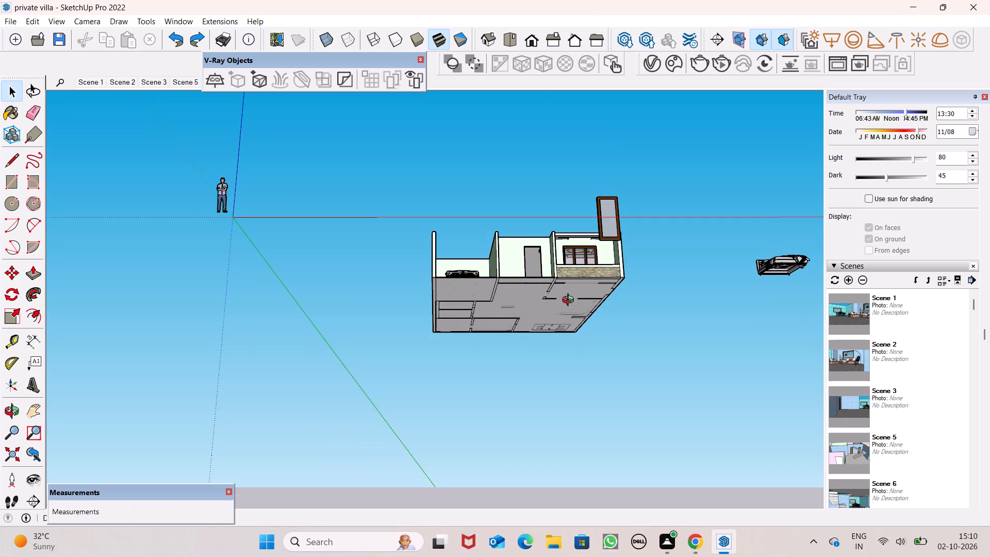
{"action": "middle_click_drag", "start_coordinate": [570, 301], "coordinate": [583, 428]}
{"action": "scroll", "coordinate": [553, 352], "scroll_direction": "up", "scroll_amount": 1}
{"action": "middle_click_drag", "start_coordinate": [552, 349], "coordinate": [622, 476]}
{"action": "scroll", "coordinate": [624, 479], "scroll_direction": "up", "scroll_amount": 1}
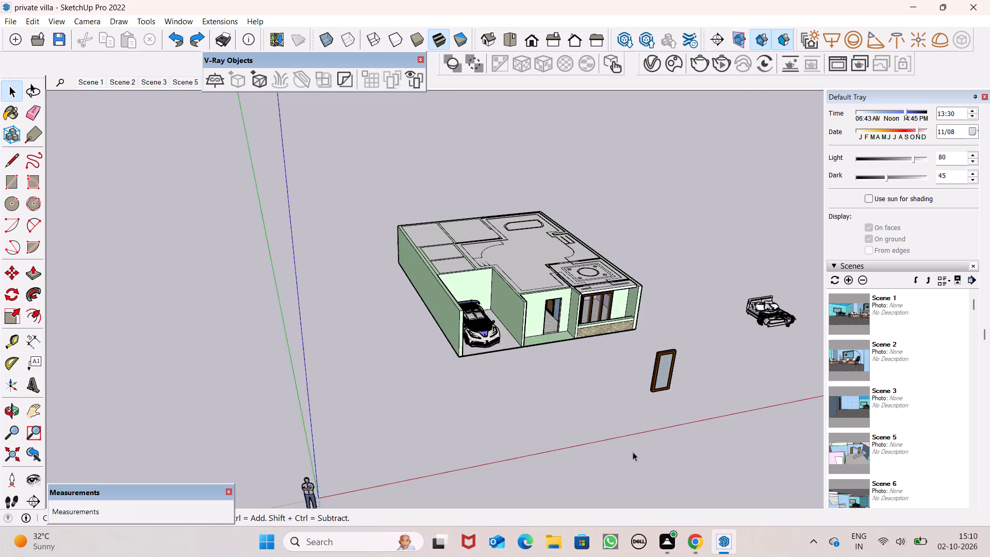
{"action": "scroll", "coordinate": [512, 303], "scroll_direction": "down", "scroll_amount": 5}
{"action": "scroll", "coordinate": [512, 300], "scroll_direction": "up", "scroll_amount": 1}
{"action": "scroll", "coordinate": [512, 297], "scroll_direction": "down", "scroll_amount": 1}
{"action": "middle_click_drag", "start_coordinate": [542, 292], "coordinate": [516, 365]}
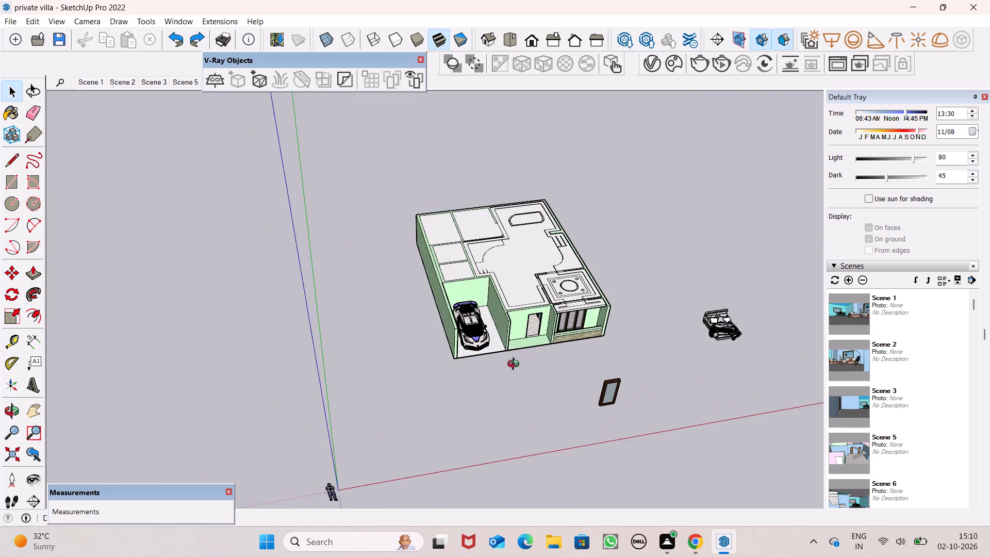
{"action": "middle_click_drag", "start_coordinate": [516, 365], "coordinate": [501, 388]}
Make the whole villa, including the parked car, into a single group, leaving out the loose frame and furniture beside it.
{"action": "left_click_drag", "start_coordinate": [389, 186], "coordinate": [506, 340]}
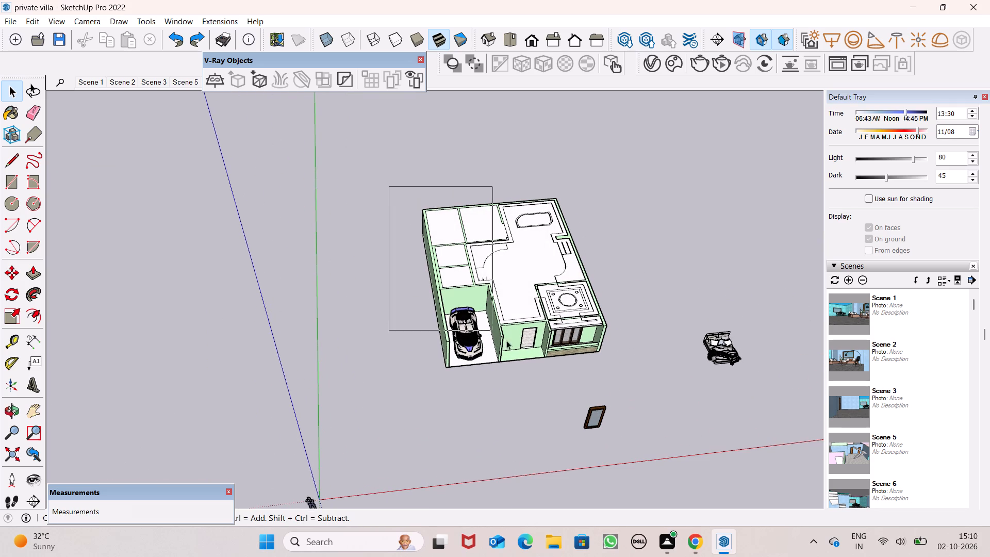
{"action": "left_click_drag", "start_coordinate": [506, 340], "coordinate": [645, 382]}
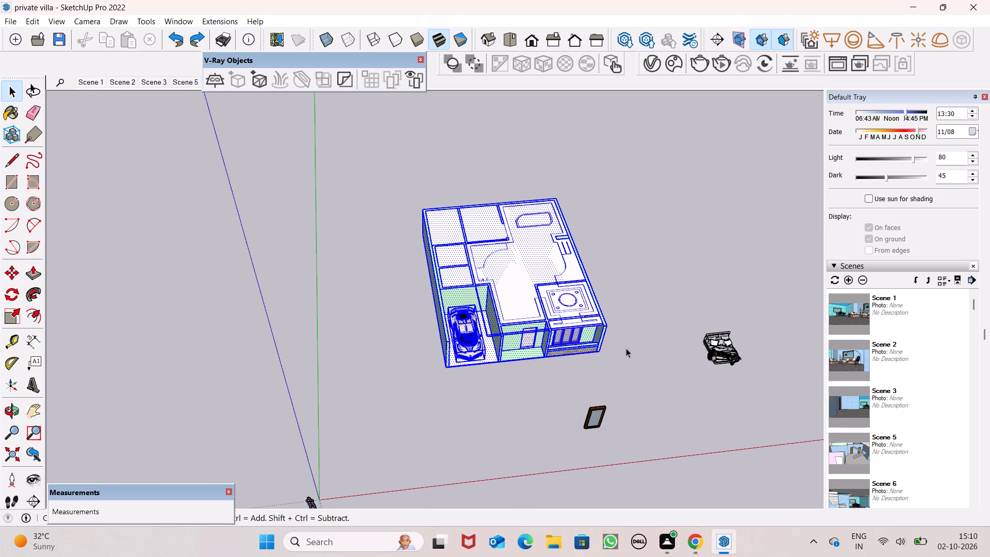
{"action": "right_click", "coordinate": [562, 325], "text": "ctrl"}
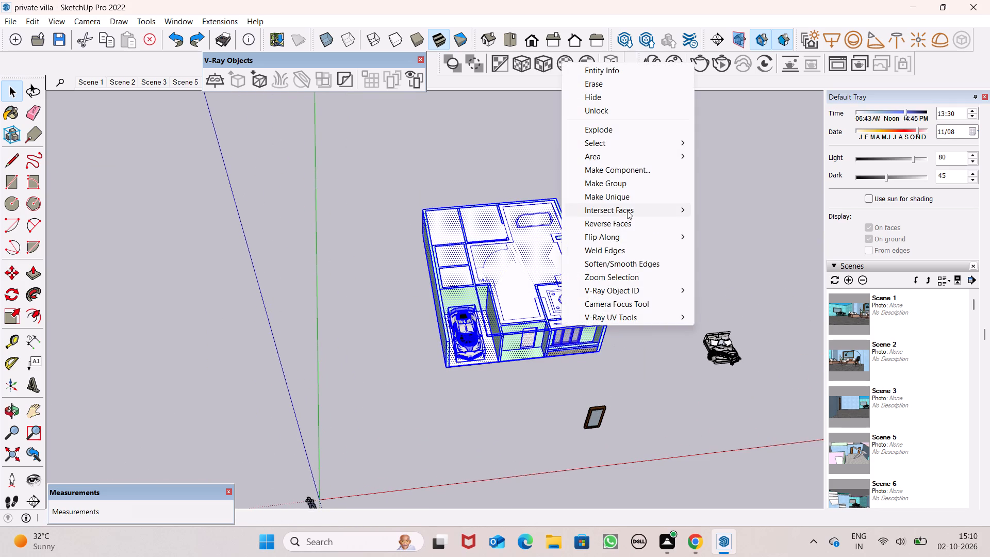
{"action": "left_click", "coordinate": [628, 177], "text": "ctrl"}
Examine the grouped villa from underneath, including its floor outline and outer wall corners.
{"action": "scroll", "coordinate": [601, 296], "scroll_direction": "down", "scroll_amount": 3}
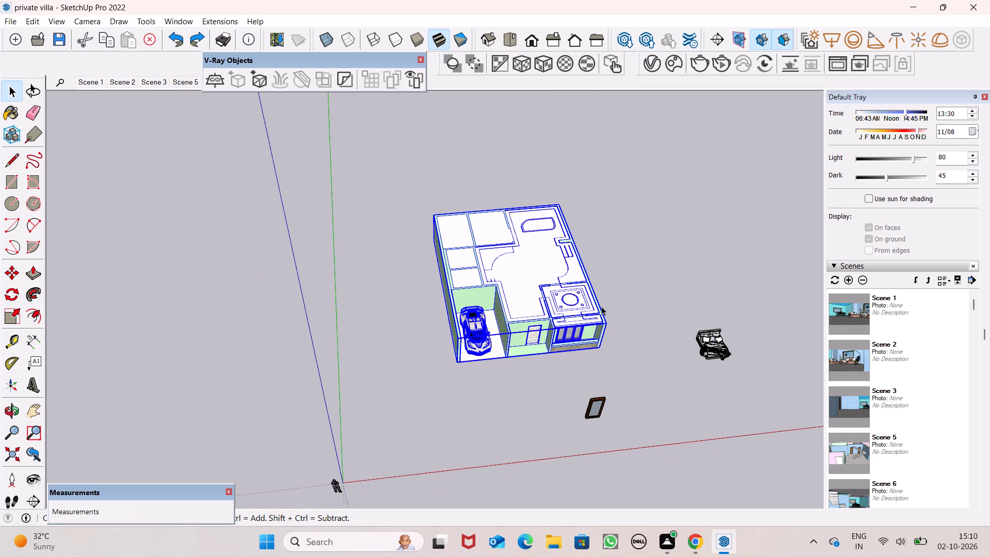
{"action": "left_click", "coordinate": [601, 306]}
{"action": "middle_click_drag", "start_coordinate": [599, 366], "coordinate": [556, 0]}
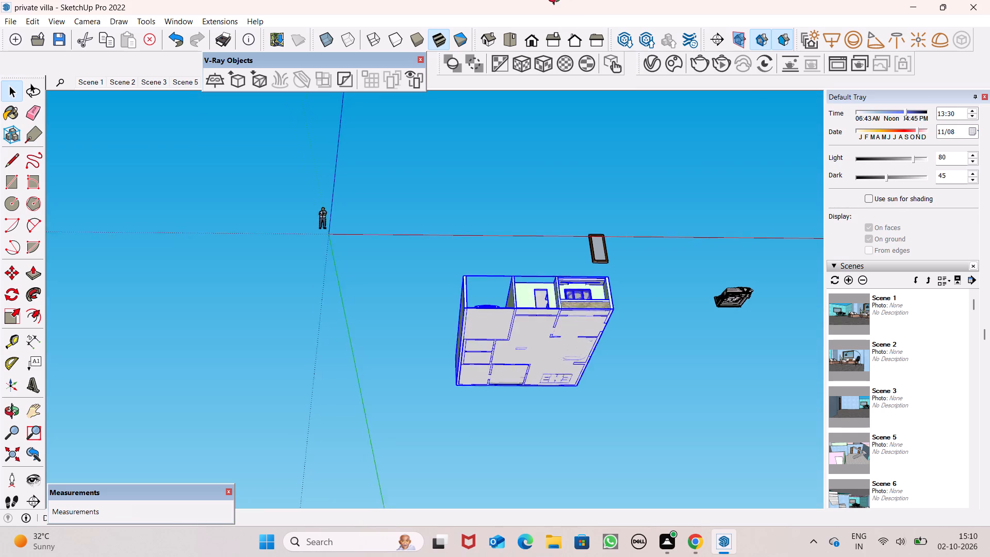
{"action": "middle_click_drag", "start_coordinate": [556, 0], "coordinate": [557, 1]}
{"action": "left_click", "coordinate": [667, 431]}
{"action": "key", "text": "space"}
{"action": "middle_click_drag", "start_coordinate": [657, 426], "coordinate": [611, 327]}
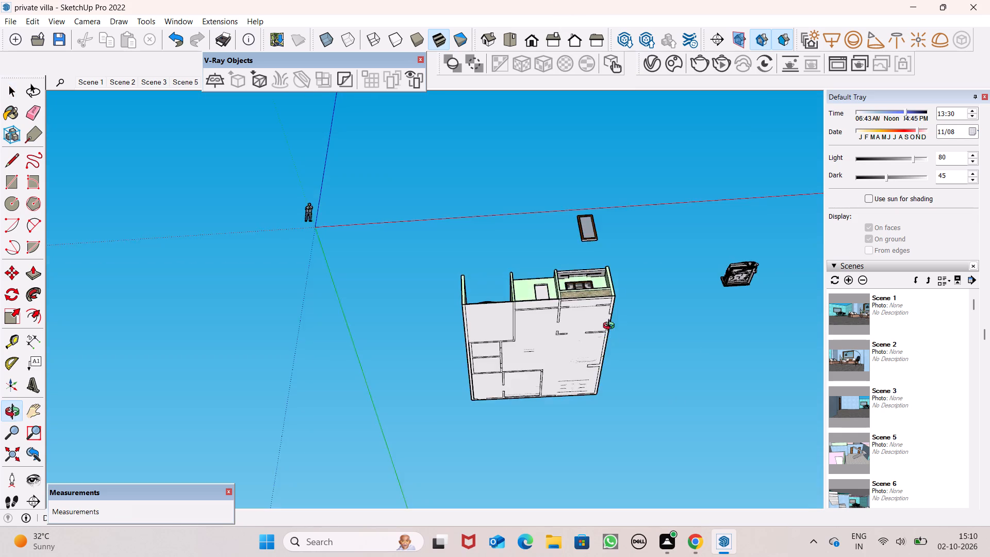
{"action": "middle_click_drag", "start_coordinate": [611, 327], "coordinate": [627, 188]}
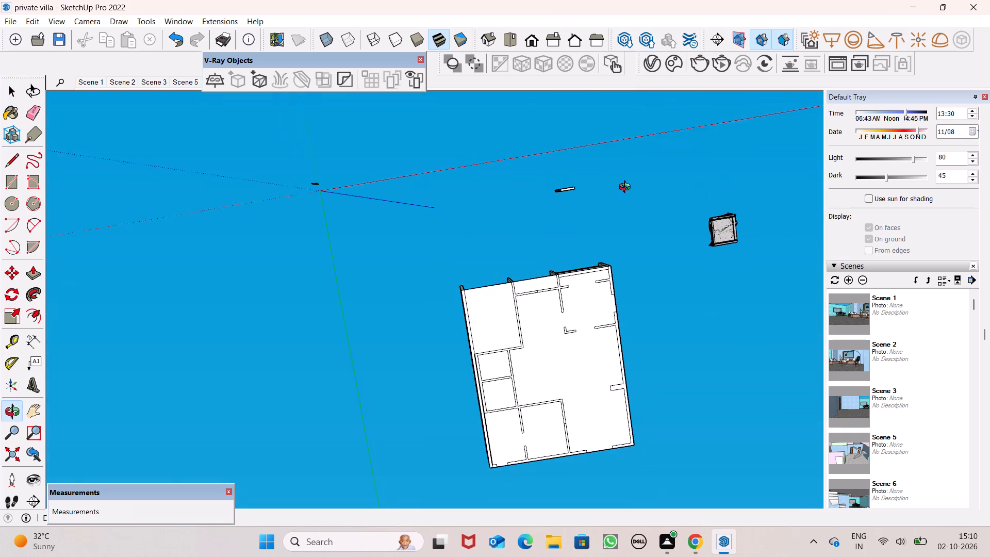
{"action": "middle_click_drag", "start_coordinate": [627, 188], "coordinate": [636, 188]}
{"action": "scroll", "coordinate": [479, 494], "scroll_direction": "up", "scroll_amount": 1}
{"action": "scroll", "coordinate": [432, 496], "scroll_direction": "up", "scroll_amount": 3}
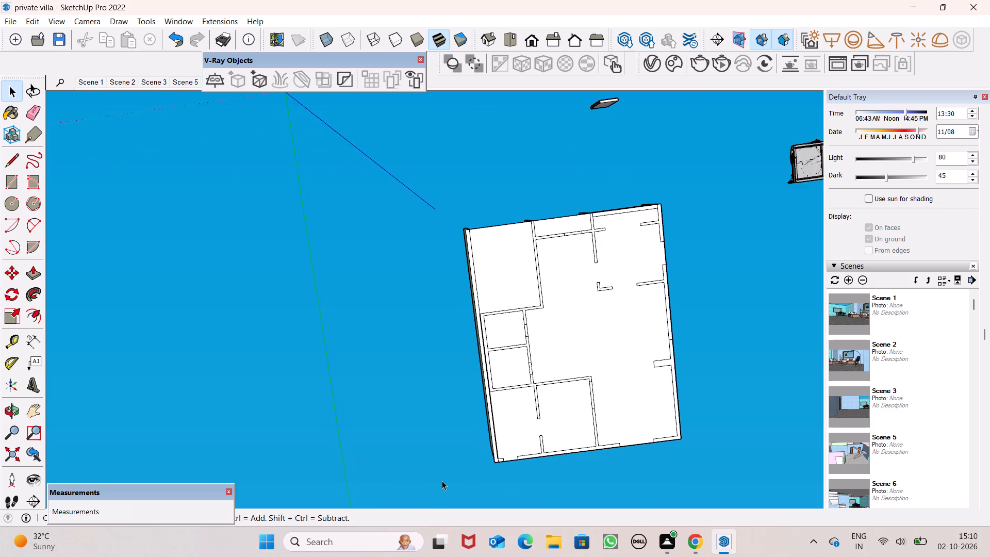
{"action": "scroll", "coordinate": [468, 405], "scroll_direction": "down", "scroll_amount": 2}
{"action": "middle_click_drag", "start_coordinate": [459, 450], "coordinate": [511, 360]}
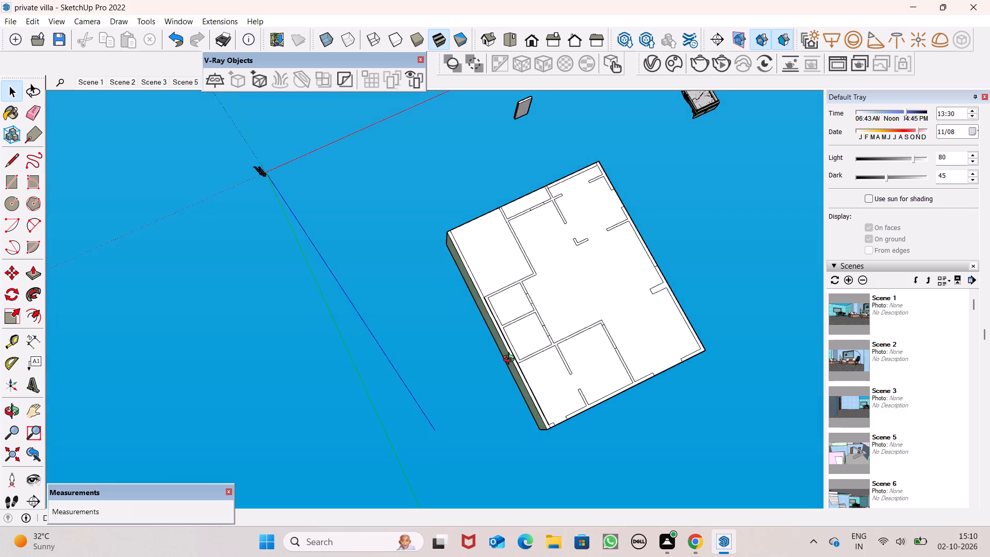
{"action": "middle_click_drag", "start_coordinate": [511, 360], "coordinate": [371, 371]}
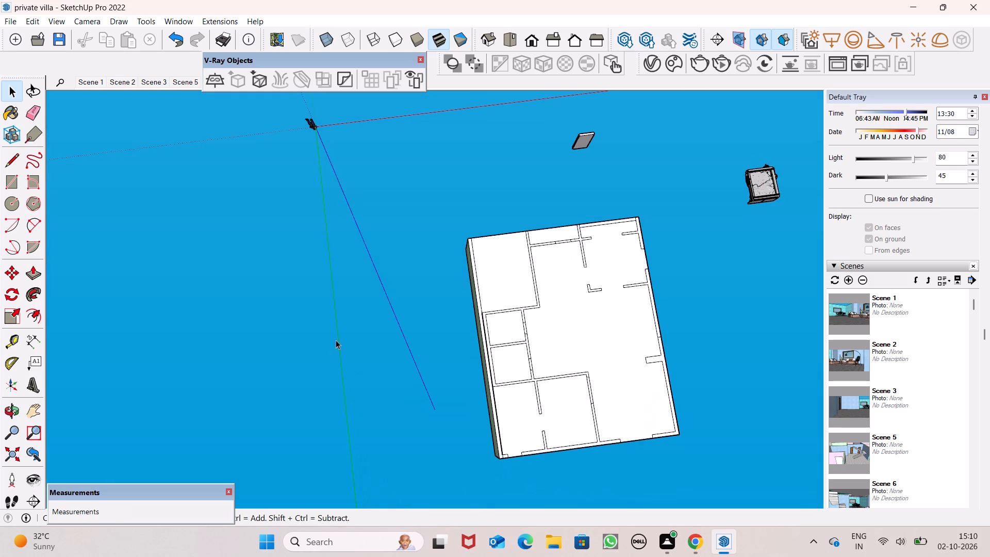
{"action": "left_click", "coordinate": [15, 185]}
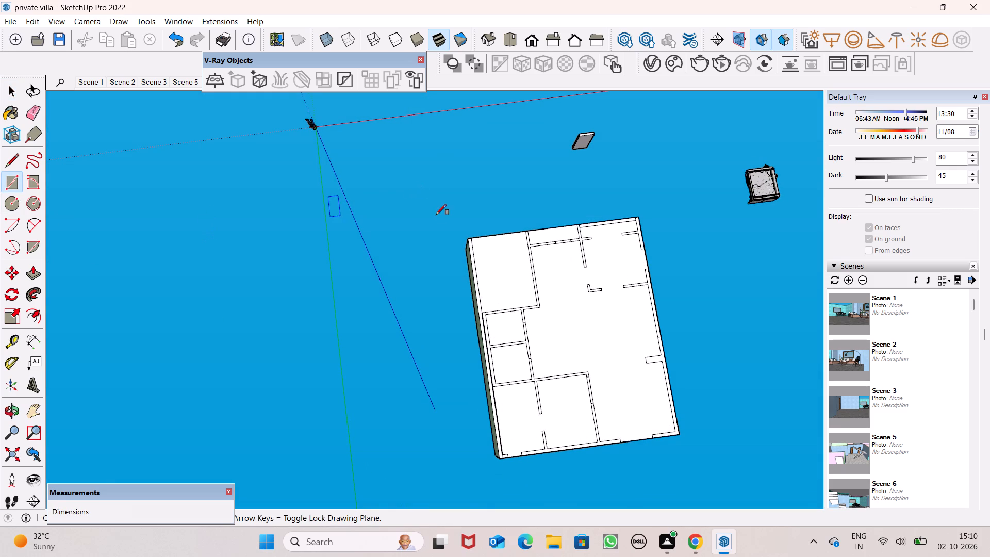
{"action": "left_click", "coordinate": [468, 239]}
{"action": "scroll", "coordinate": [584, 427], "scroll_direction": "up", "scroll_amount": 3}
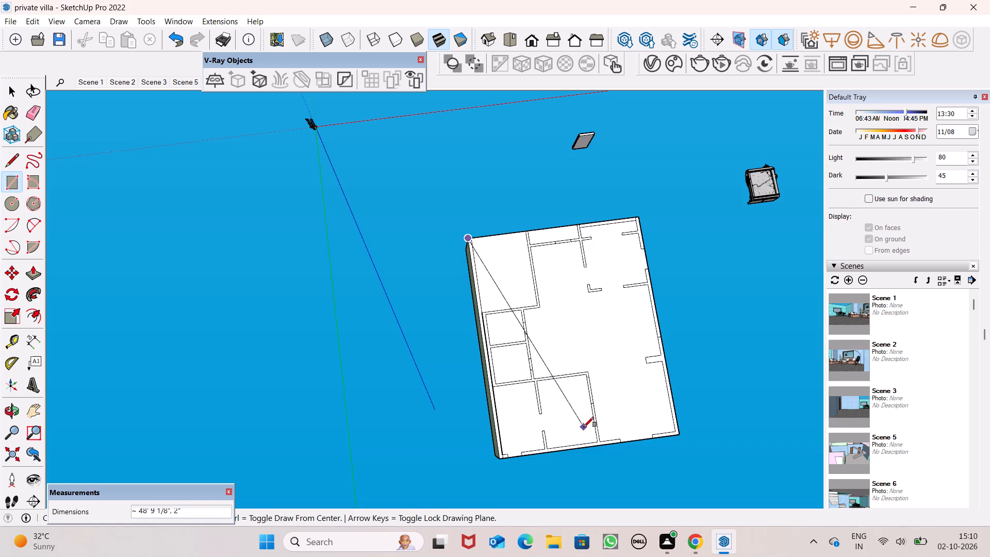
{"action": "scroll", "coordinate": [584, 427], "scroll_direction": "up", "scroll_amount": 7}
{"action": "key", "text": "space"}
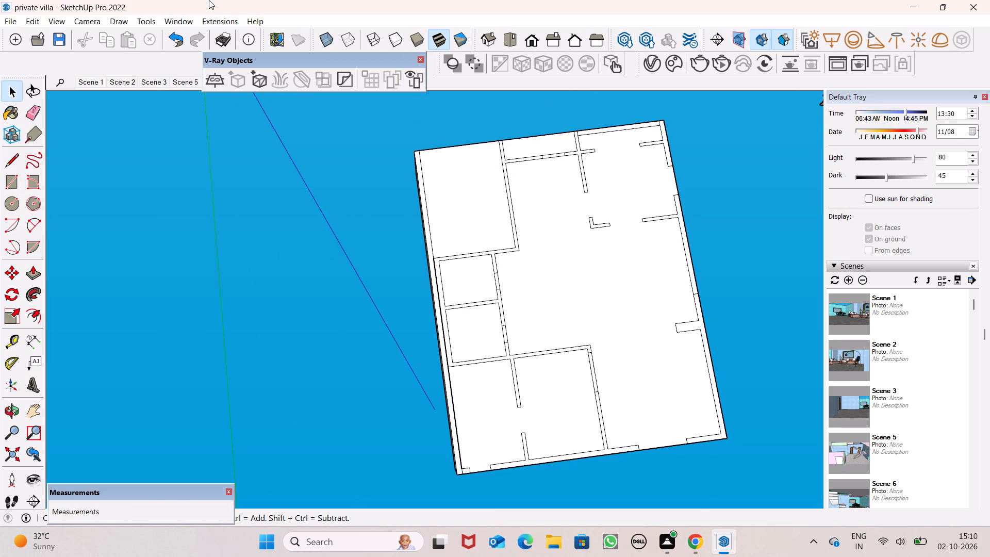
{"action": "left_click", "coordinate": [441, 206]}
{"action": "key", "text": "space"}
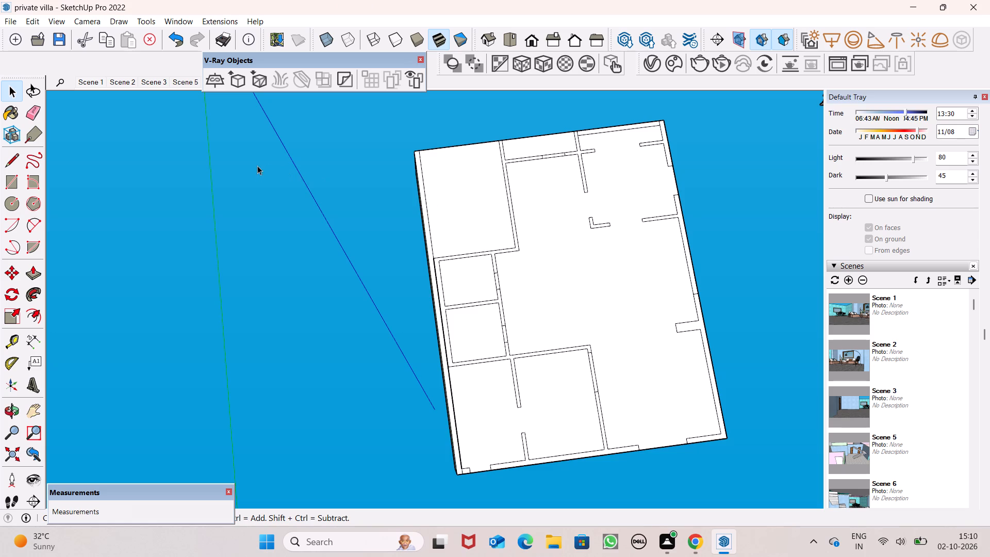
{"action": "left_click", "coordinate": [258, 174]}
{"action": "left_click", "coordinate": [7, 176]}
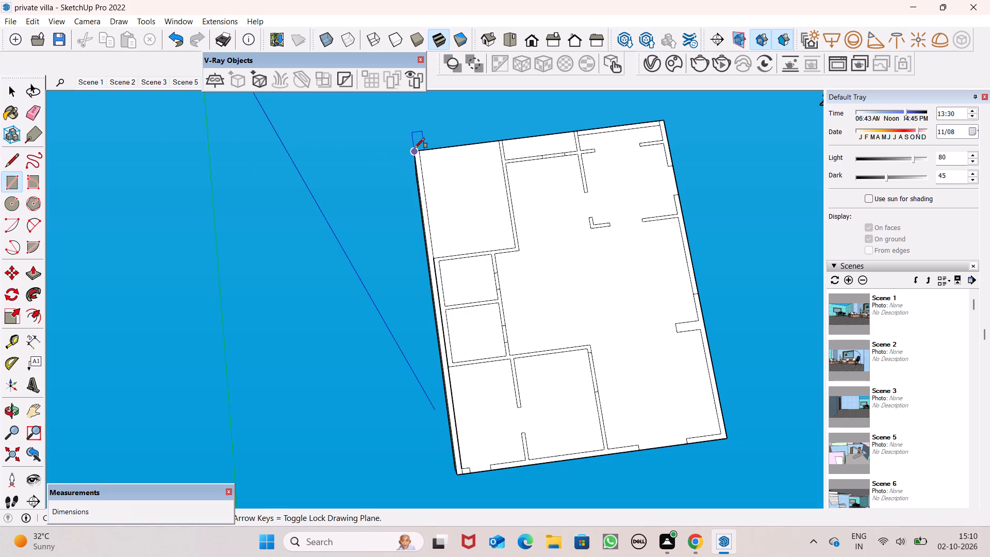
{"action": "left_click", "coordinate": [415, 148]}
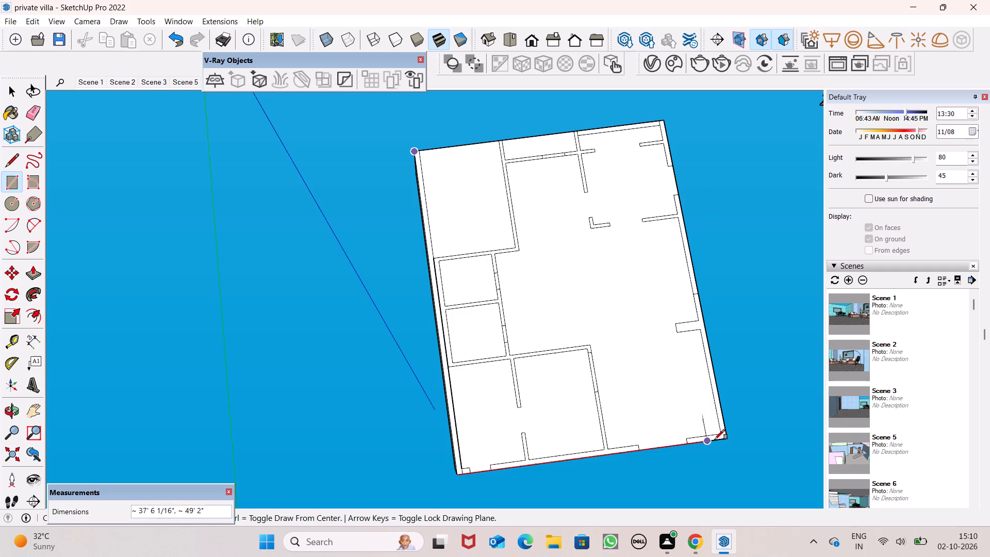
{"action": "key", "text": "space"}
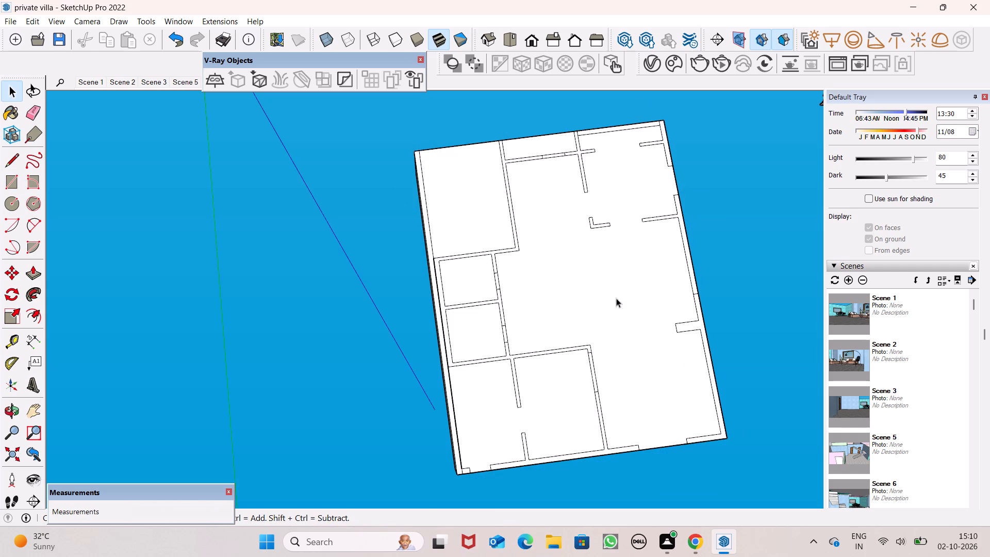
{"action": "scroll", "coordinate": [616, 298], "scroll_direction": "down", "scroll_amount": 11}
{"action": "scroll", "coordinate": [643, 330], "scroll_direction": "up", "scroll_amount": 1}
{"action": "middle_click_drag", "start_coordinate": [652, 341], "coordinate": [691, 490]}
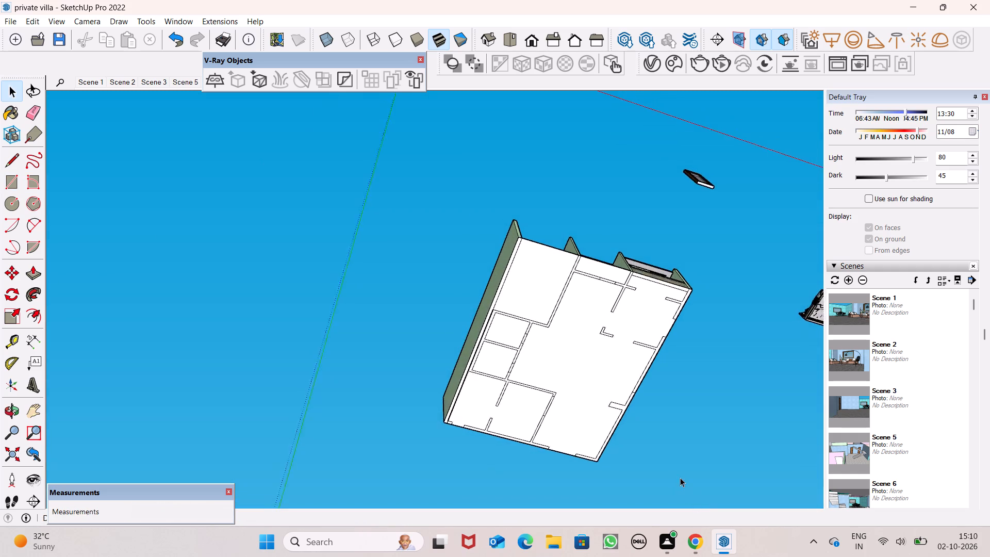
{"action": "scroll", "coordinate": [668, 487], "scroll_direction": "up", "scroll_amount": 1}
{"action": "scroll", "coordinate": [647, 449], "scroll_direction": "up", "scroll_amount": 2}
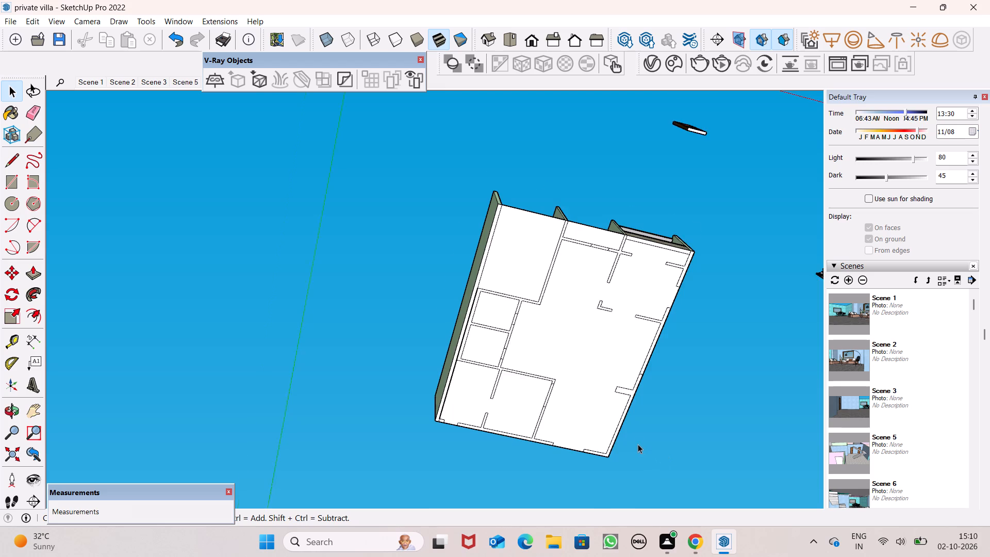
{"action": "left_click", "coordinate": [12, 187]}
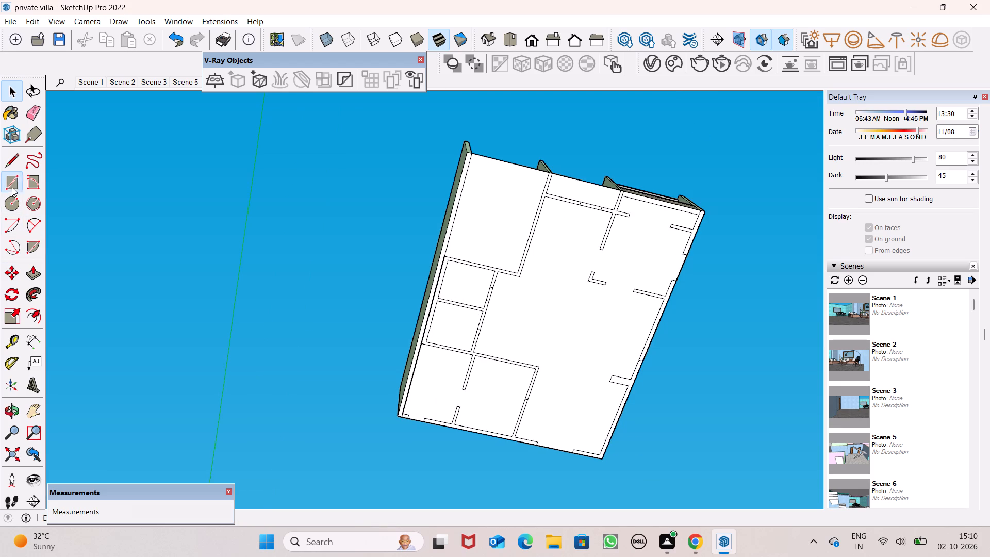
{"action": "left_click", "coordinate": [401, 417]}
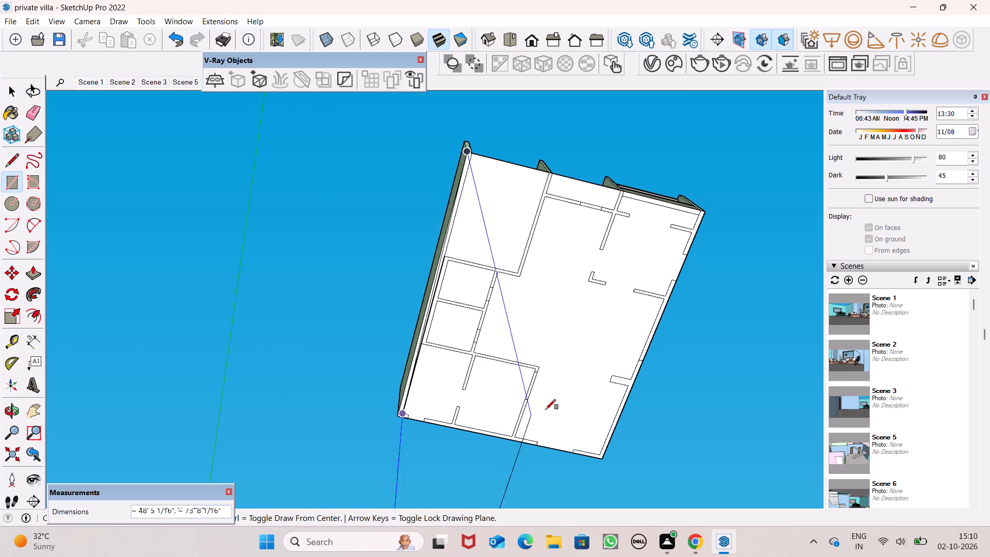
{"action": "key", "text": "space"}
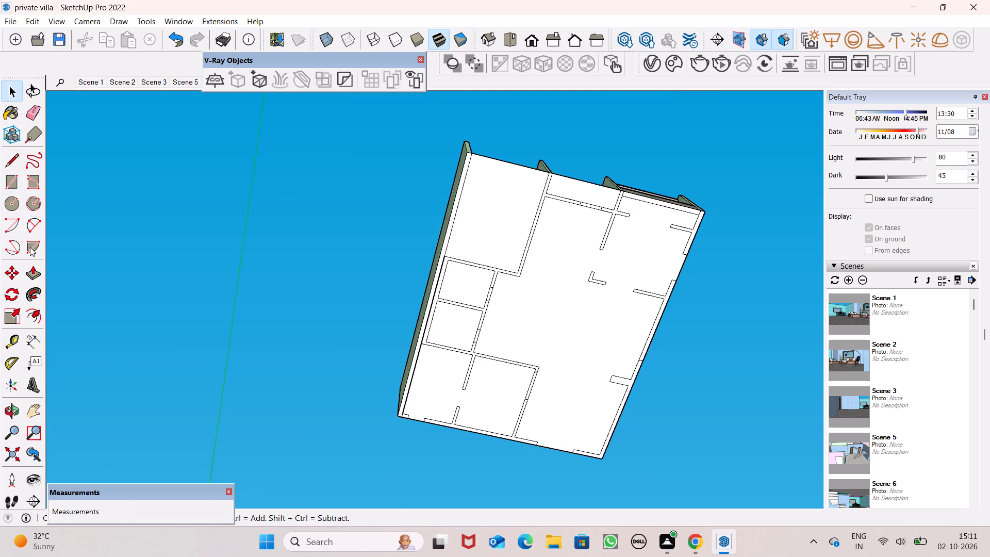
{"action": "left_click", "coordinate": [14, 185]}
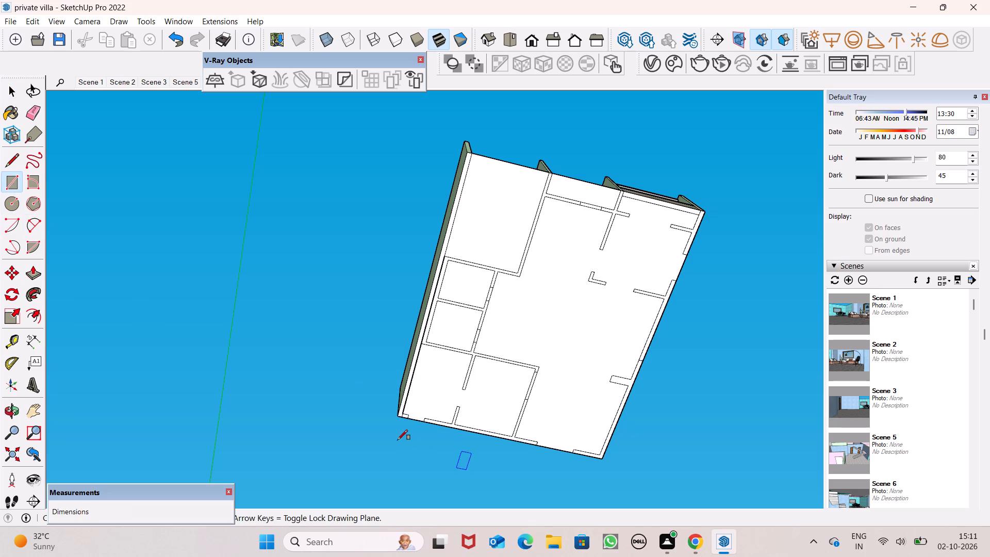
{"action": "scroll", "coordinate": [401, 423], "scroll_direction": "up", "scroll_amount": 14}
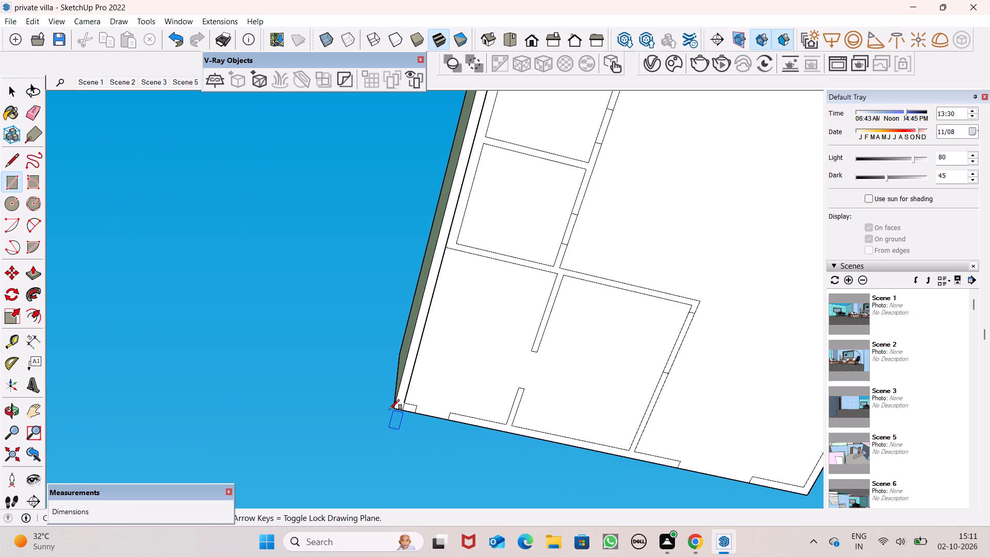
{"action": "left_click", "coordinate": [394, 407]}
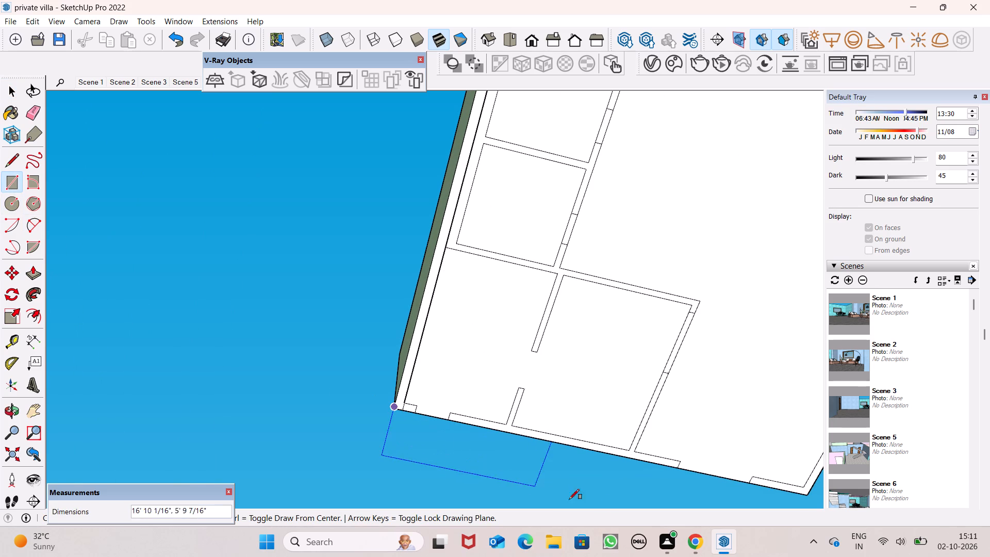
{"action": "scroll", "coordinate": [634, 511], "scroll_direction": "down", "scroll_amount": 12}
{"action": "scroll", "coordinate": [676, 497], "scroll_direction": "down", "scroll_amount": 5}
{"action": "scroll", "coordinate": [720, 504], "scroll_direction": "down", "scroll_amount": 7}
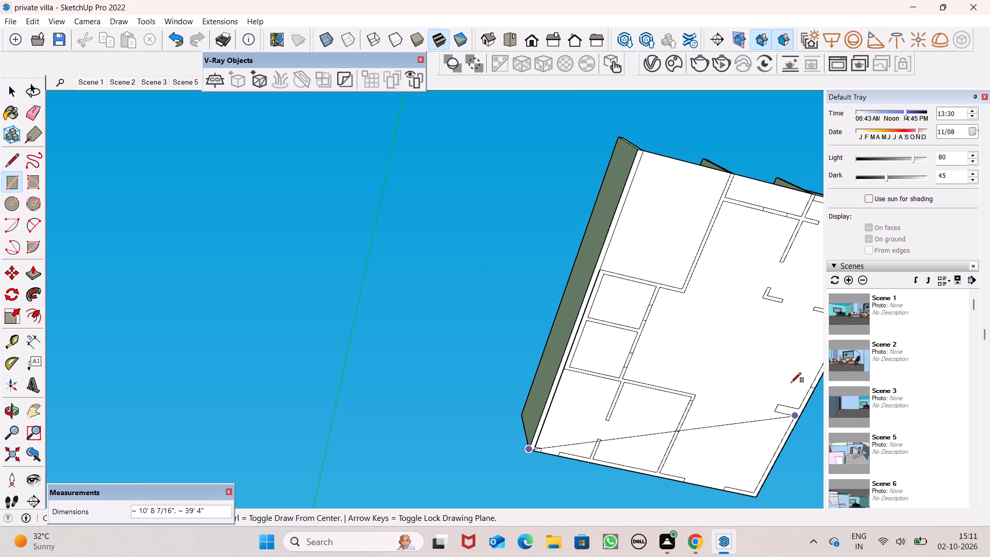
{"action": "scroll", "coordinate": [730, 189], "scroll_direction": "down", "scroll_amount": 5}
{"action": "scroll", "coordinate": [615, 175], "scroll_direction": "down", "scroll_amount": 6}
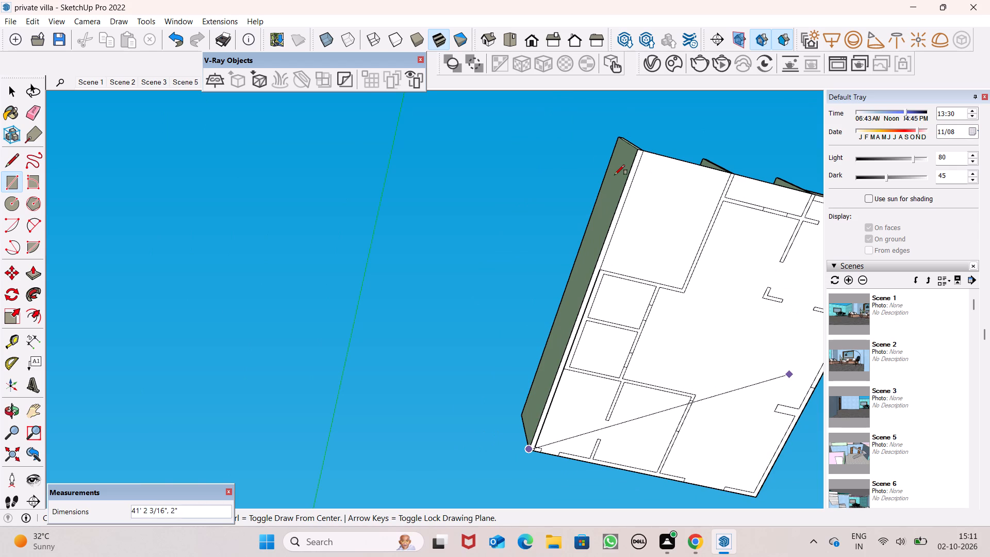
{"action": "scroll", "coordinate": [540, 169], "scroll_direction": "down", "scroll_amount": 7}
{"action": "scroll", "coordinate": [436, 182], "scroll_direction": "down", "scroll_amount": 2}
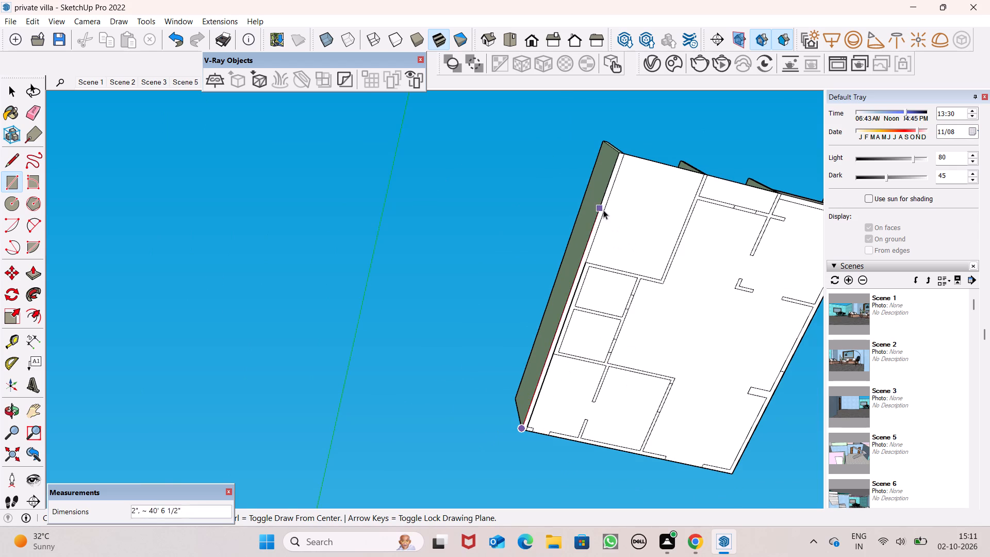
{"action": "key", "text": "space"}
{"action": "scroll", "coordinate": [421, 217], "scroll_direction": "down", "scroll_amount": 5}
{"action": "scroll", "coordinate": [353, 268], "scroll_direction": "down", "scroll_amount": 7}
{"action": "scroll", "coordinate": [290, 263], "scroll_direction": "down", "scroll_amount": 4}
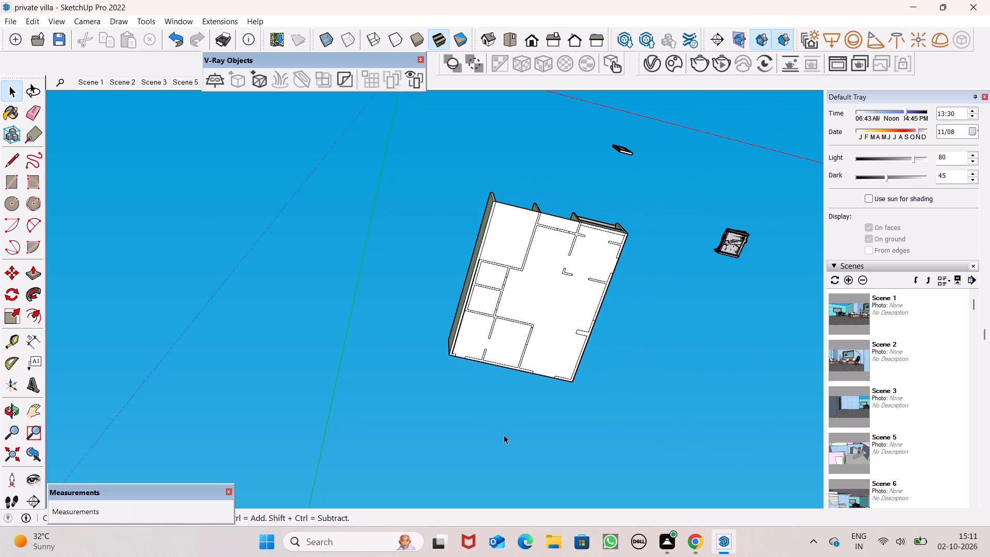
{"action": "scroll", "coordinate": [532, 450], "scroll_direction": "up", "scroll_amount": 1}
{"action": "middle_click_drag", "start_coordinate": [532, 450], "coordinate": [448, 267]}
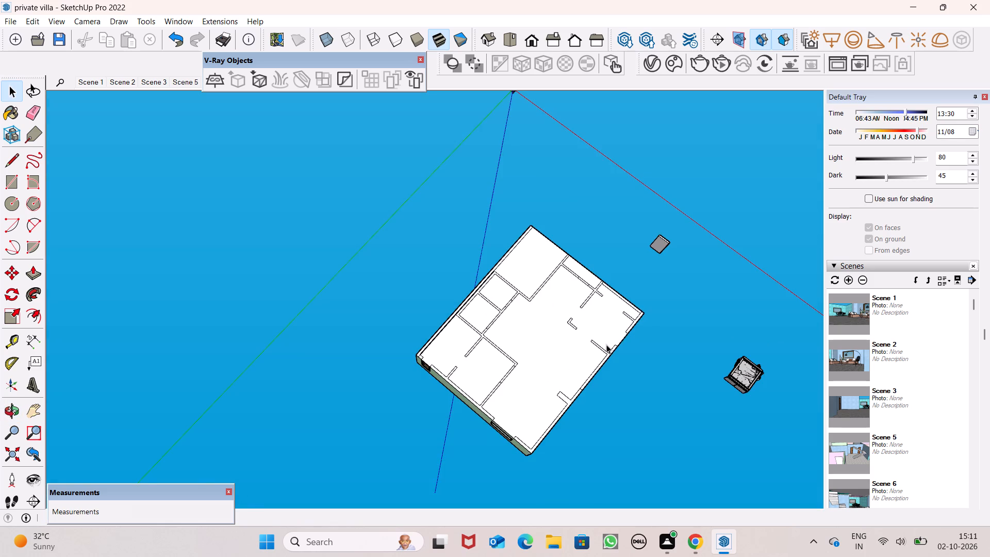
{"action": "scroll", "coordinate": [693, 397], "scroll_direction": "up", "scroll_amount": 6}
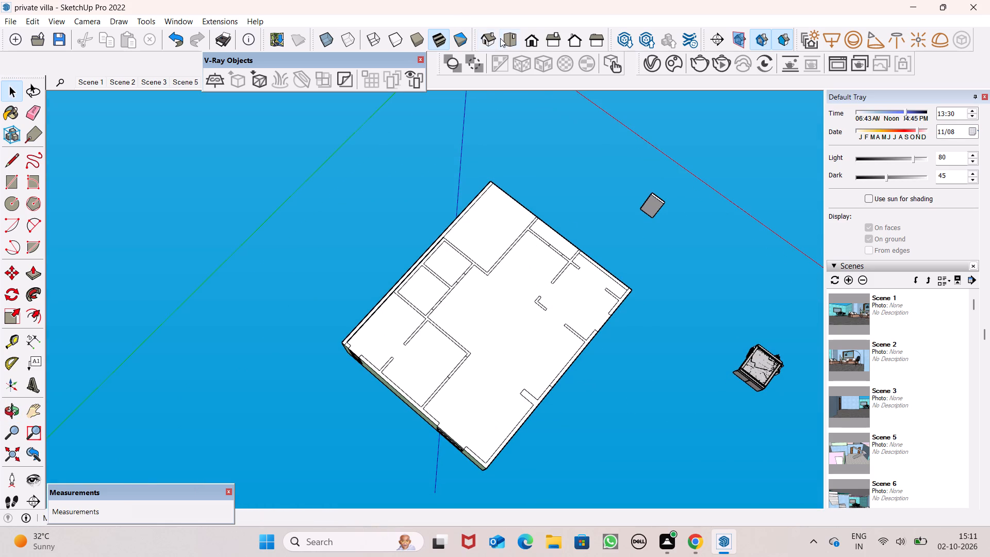
Draw a rectangle over the grouped villa's wall tops, from the garage side's rear outer corner to the diagonally opposite front outer corner.
{"action": "left_click", "coordinate": [509, 39]}
{"action": "middle_click_drag", "start_coordinate": [485, 376], "coordinate": [487, 348]}
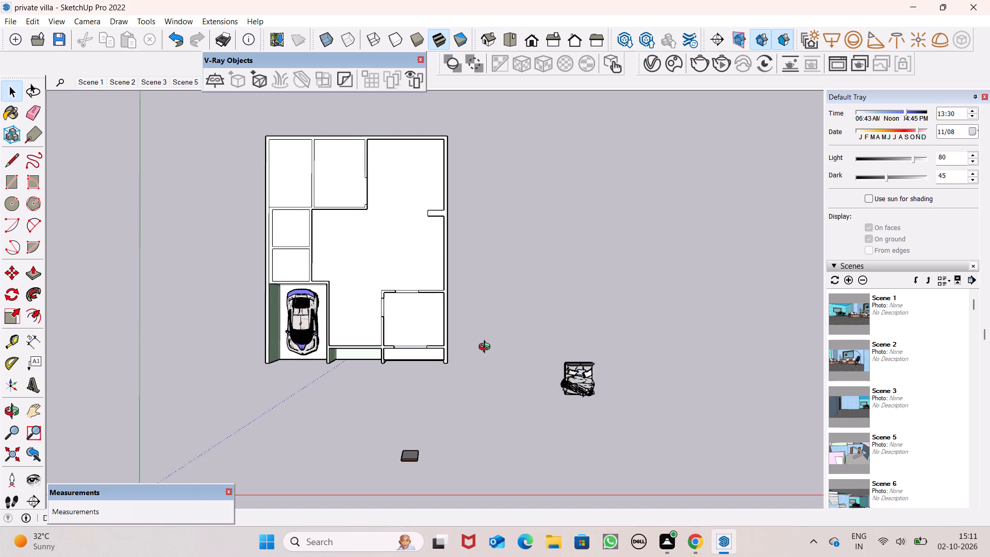
{"action": "middle_click_drag", "start_coordinate": [487, 348], "coordinate": [484, 293]}
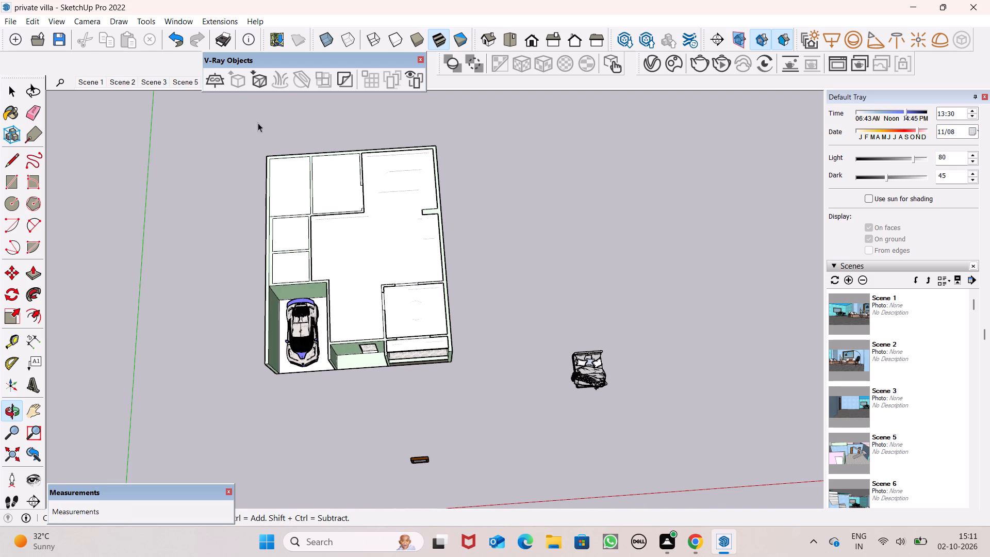
{"action": "scroll", "coordinate": [502, 408], "scroll_direction": "up", "scroll_amount": 1}
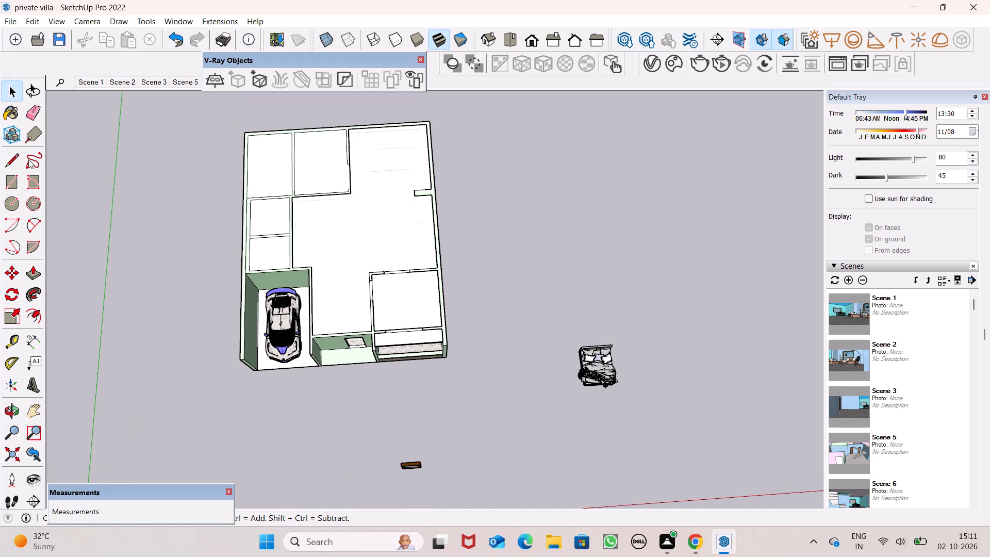
{"action": "left_click", "coordinate": [15, 178]}
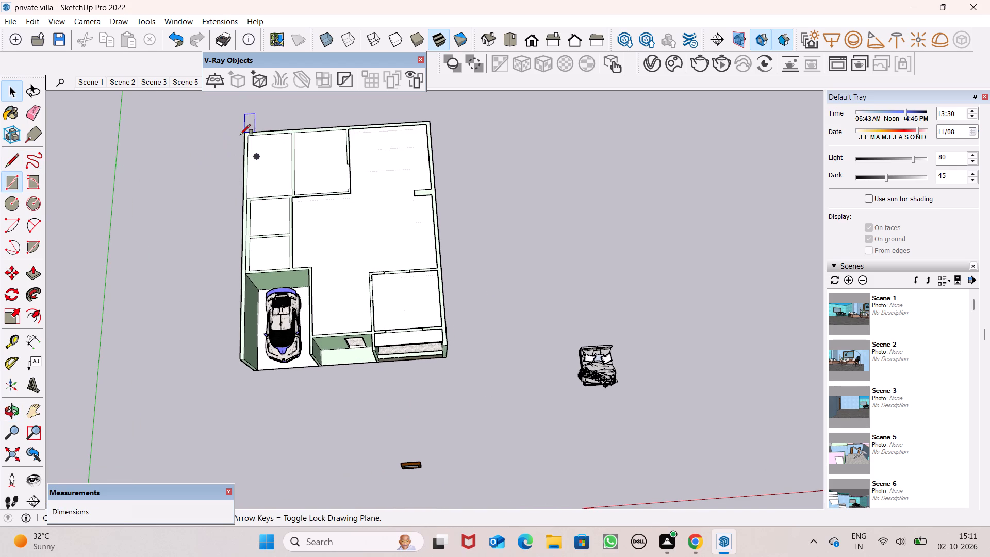
{"action": "scroll", "coordinate": [239, 142], "scroll_direction": "up", "scroll_amount": 9}
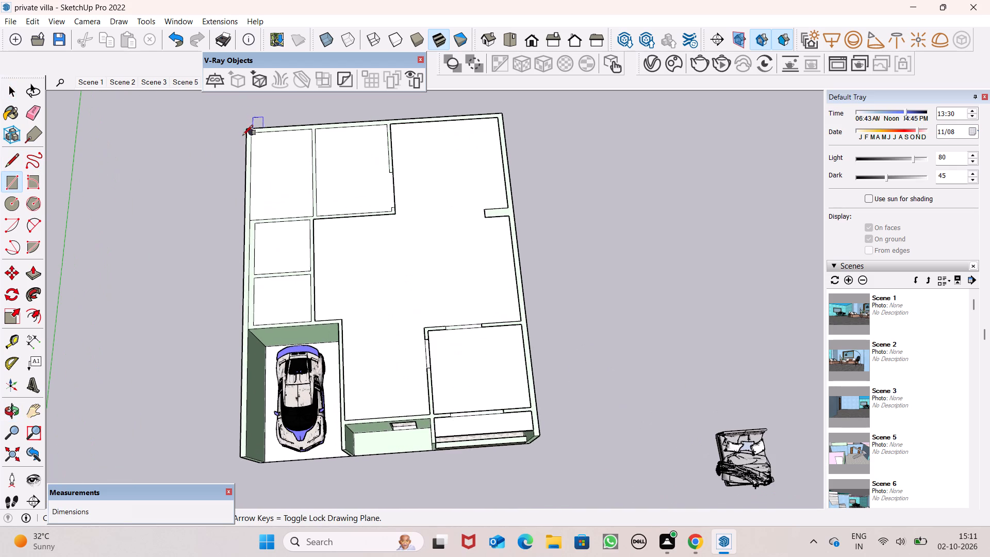
{"action": "scroll", "coordinate": [235, 135], "scroll_direction": "up", "scroll_amount": 8}
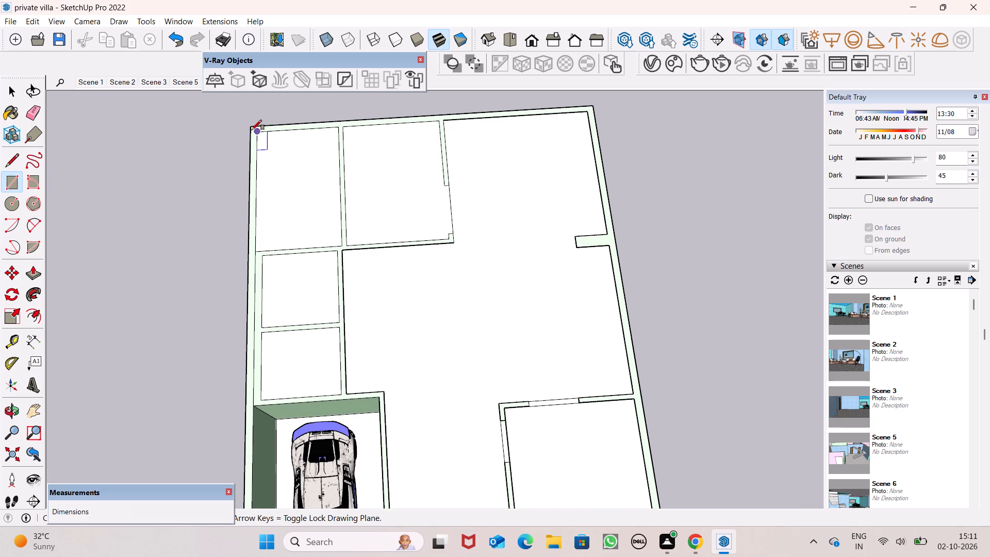
{"action": "left_click", "coordinate": [246, 127]}
{"action": "scroll", "coordinate": [492, 279], "scroll_direction": "down", "scroll_amount": 7}
{"action": "scroll", "coordinate": [496, 280], "scroll_direction": "down", "scroll_amount": 16}
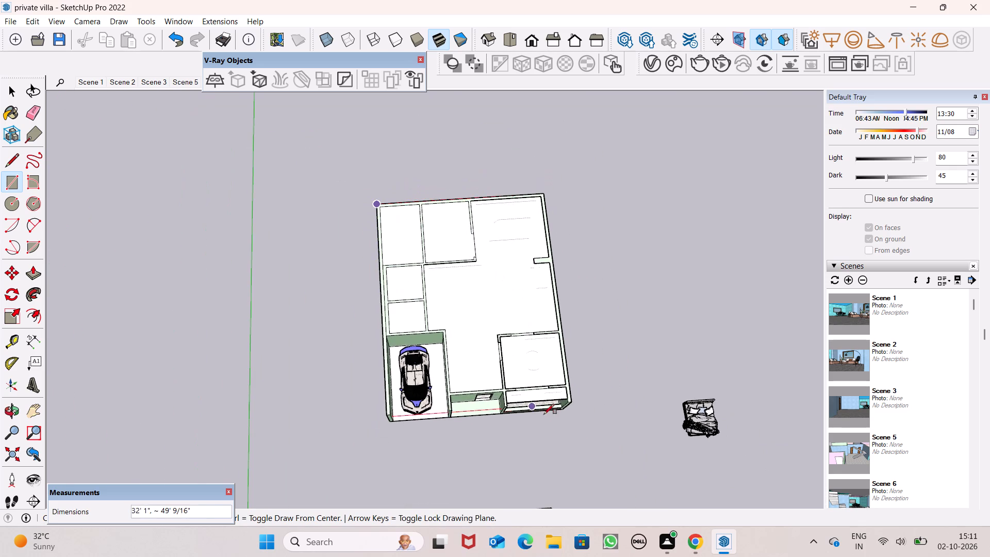
{"action": "scroll", "coordinate": [549, 428], "scroll_direction": "up", "scroll_amount": 18}
{"action": "scroll", "coordinate": [564, 409], "scroll_direction": "up", "scroll_amount": 4}
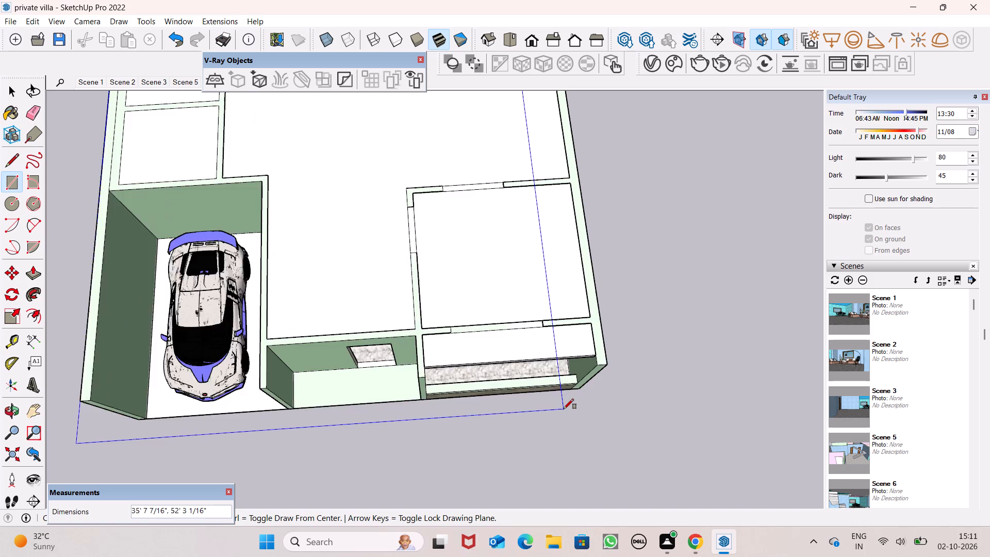
{"action": "scroll", "coordinate": [564, 409], "scroll_direction": "up", "scroll_amount": 4}
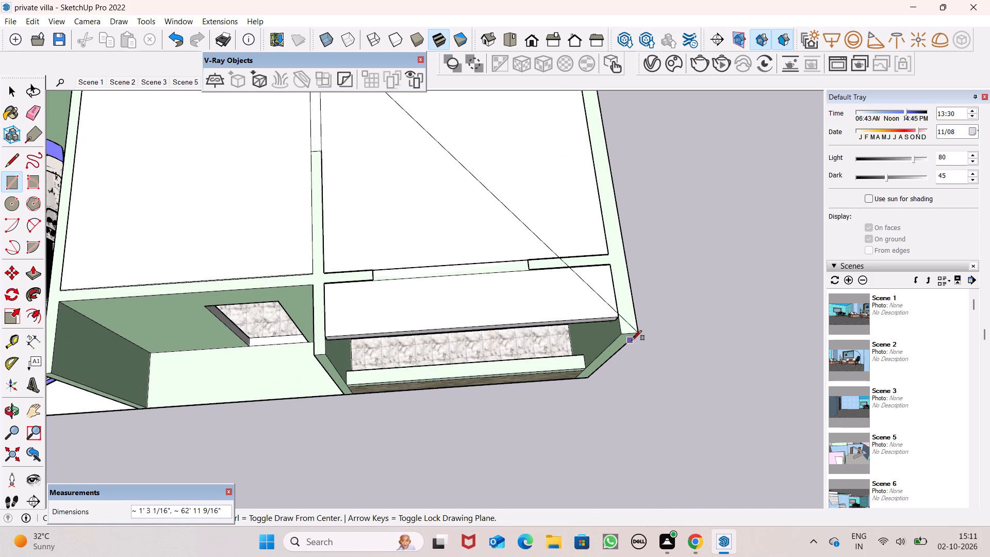
{"action": "left_click", "coordinate": [637, 334]}
{"action": "key", "text": "space"}
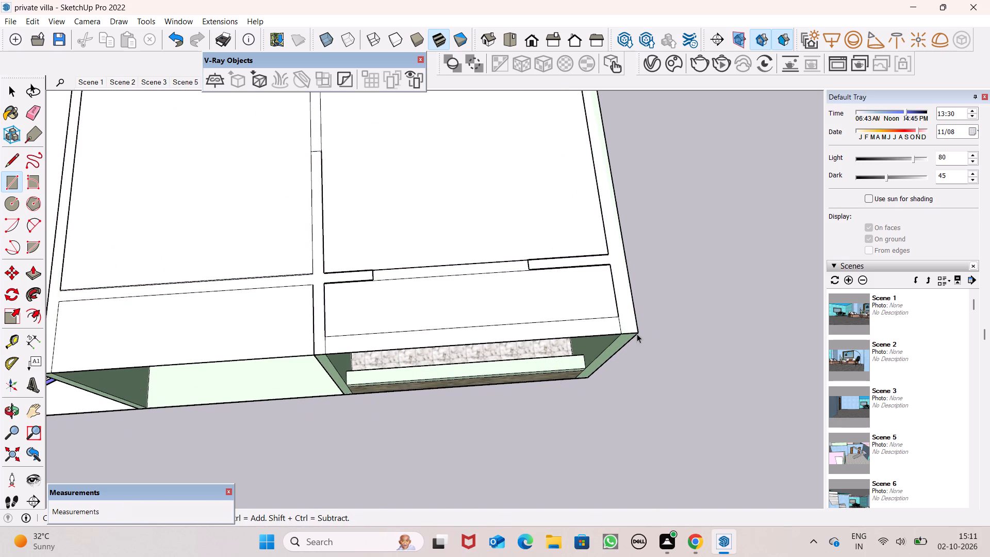
Move the new rectangular cover face off the villa into the open space beside it, on the side away from the garage.
{"action": "scroll", "coordinate": [645, 313], "scroll_direction": "up", "scroll_amount": 1}
{"action": "scroll", "coordinate": [651, 283], "scroll_direction": "down", "scroll_amount": 14}
{"action": "scroll", "coordinate": [652, 312], "scroll_direction": "down", "scroll_amount": 14}
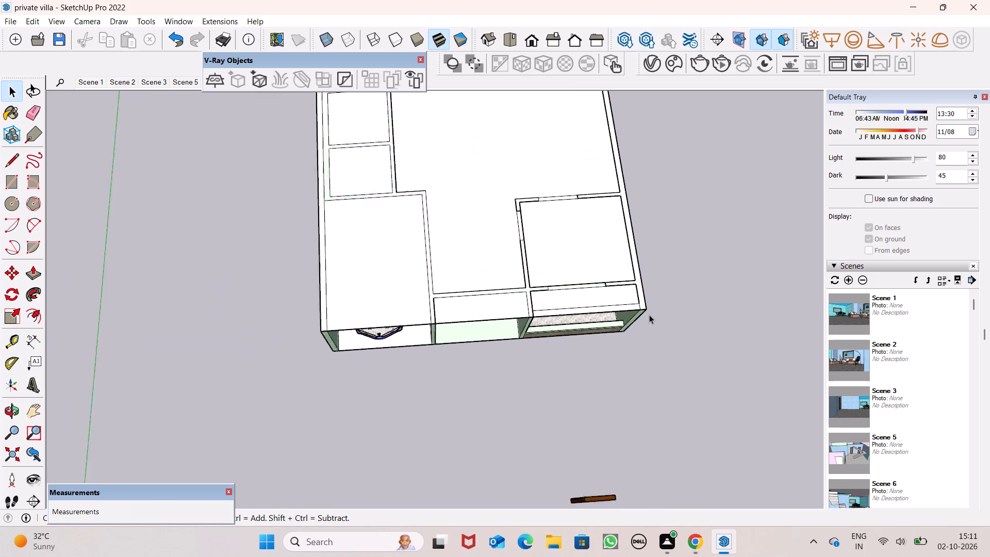
{"action": "scroll", "coordinate": [649, 317], "scroll_direction": "down", "scroll_amount": 5}
{"action": "left_click", "coordinate": [489, 273]}
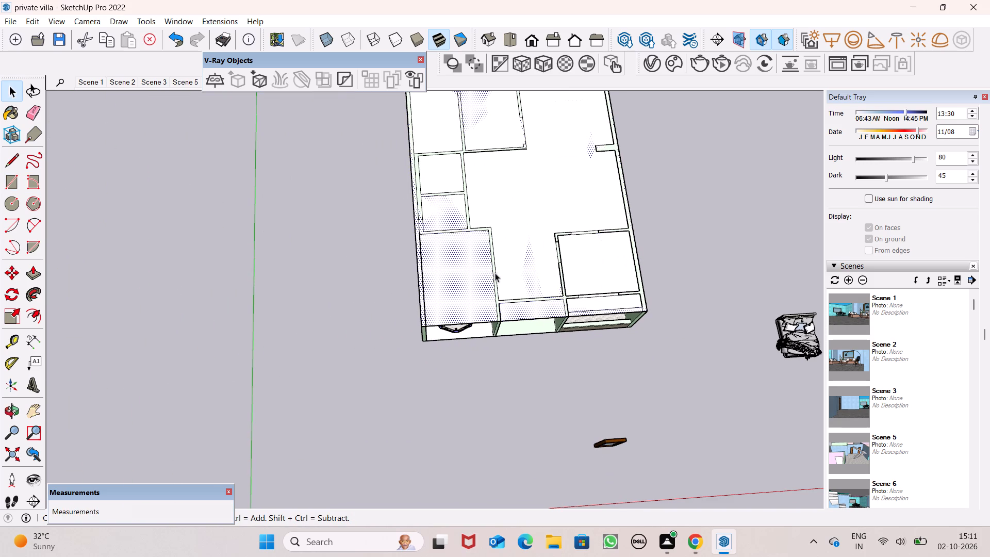
{"action": "key", "text": "m"}
{"action": "key", "text": "Return"}
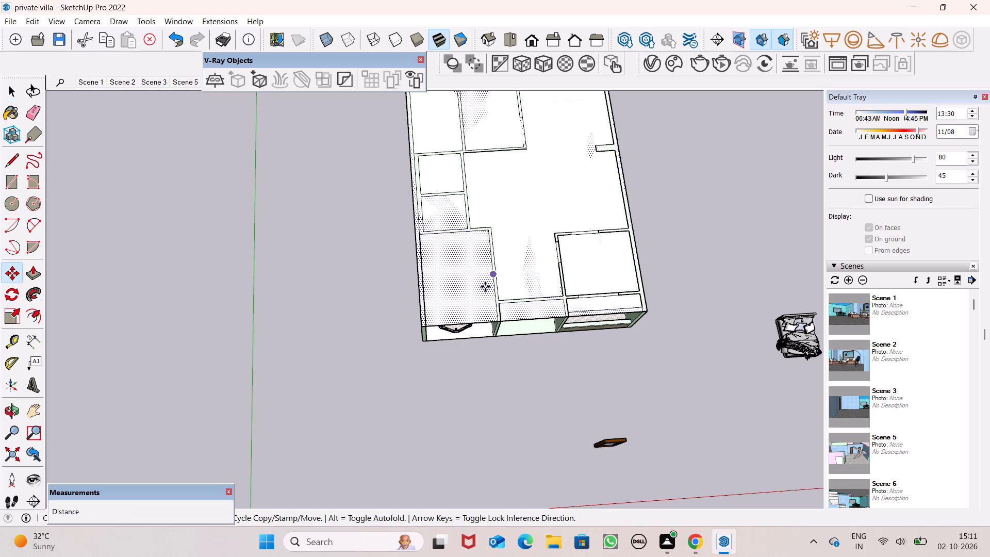
{"action": "left_click_drag", "start_coordinate": [478, 287], "coordinate": [725, 299]}
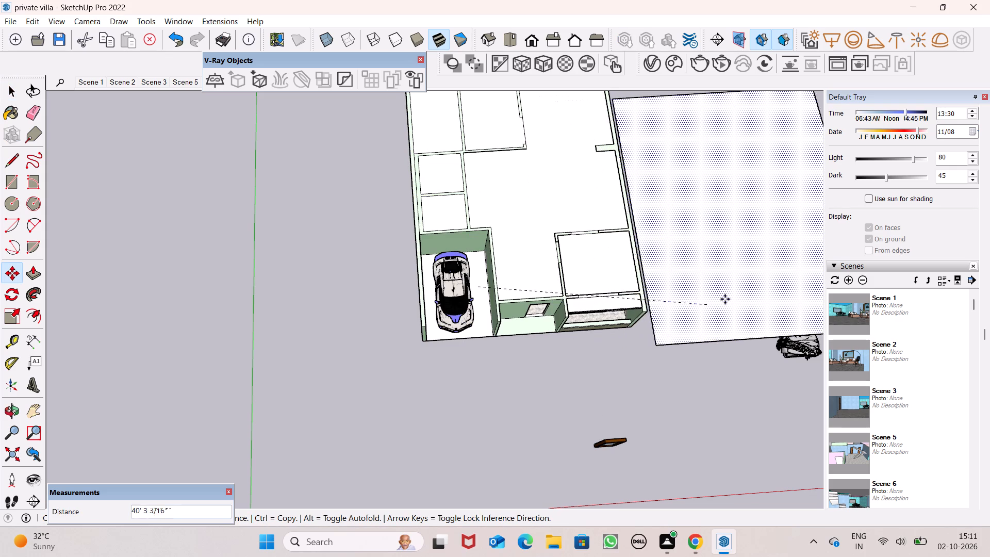
{"action": "left_click_drag", "start_coordinate": [725, 299], "coordinate": [734, 266]}
{"action": "key", "text": "space"}
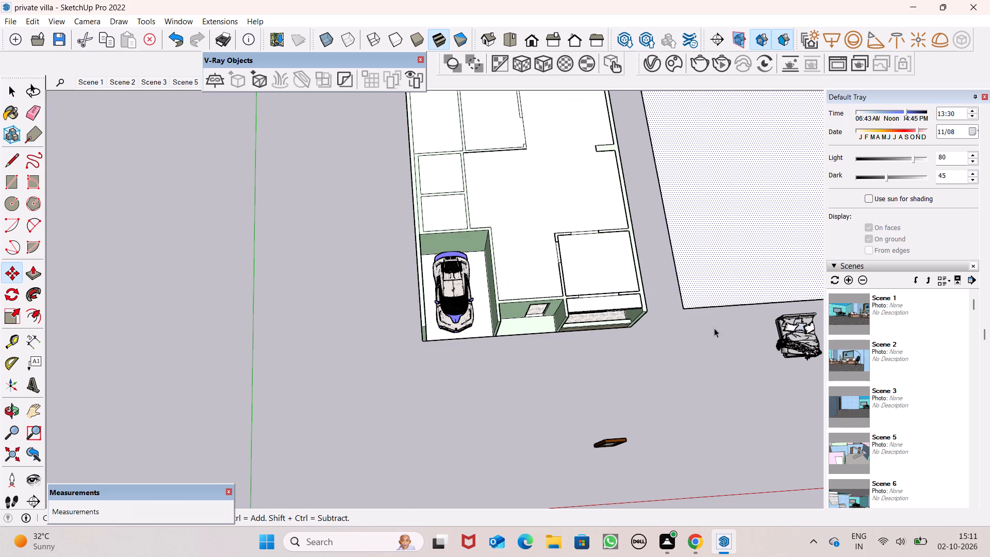
{"action": "left_click", "coordinate": [714, 325]}
{"action": "scroll", "coordinate": [647, 370], "scroll_direction": "down", "scroll_amount": 10}
{"action": "scroll", "coordinate": [468, 330], "scroll_direction": "down", "scroll_amount": 3}
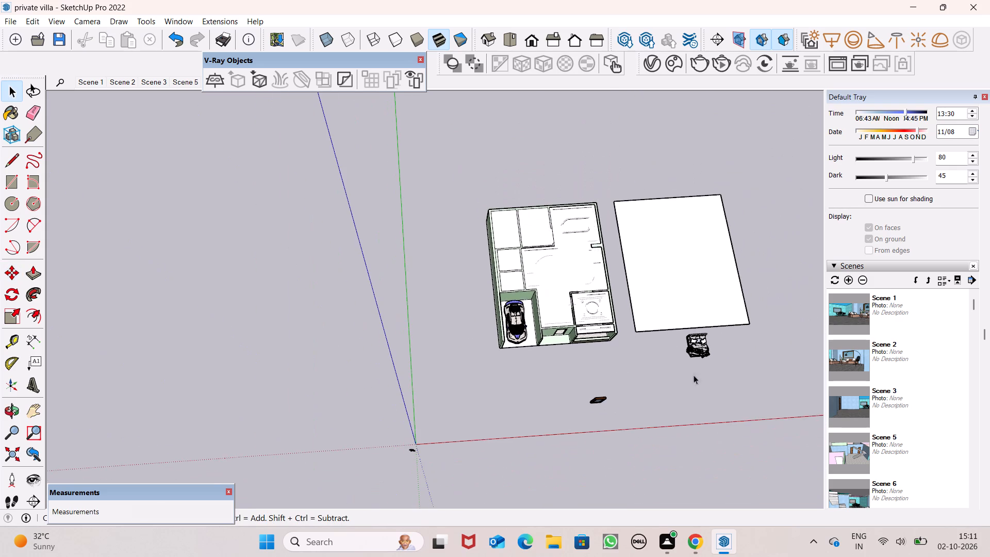
{"action": "middle_click_drag", "start_coordinate": [738, 385], "coordinate": [672, 186]}
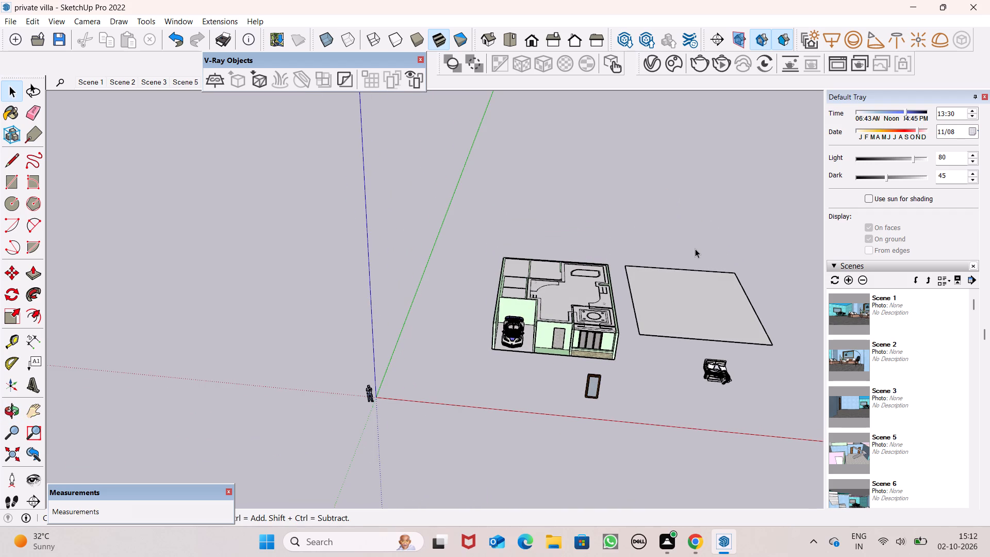